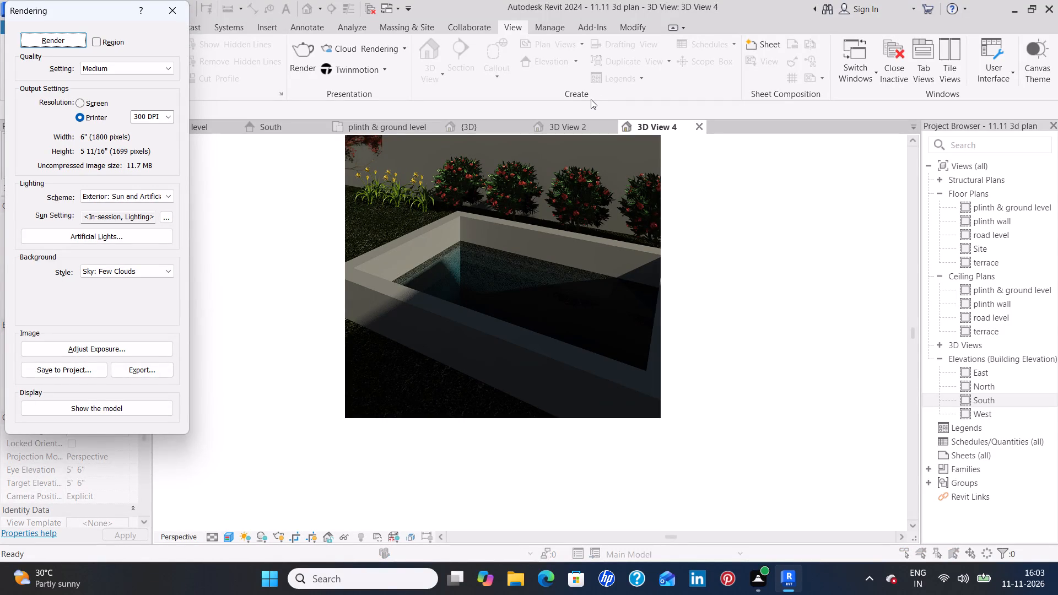
Close the rendered pool view and the remaining numbered camera view, and return to the default {3D} view.
click(695, 126)
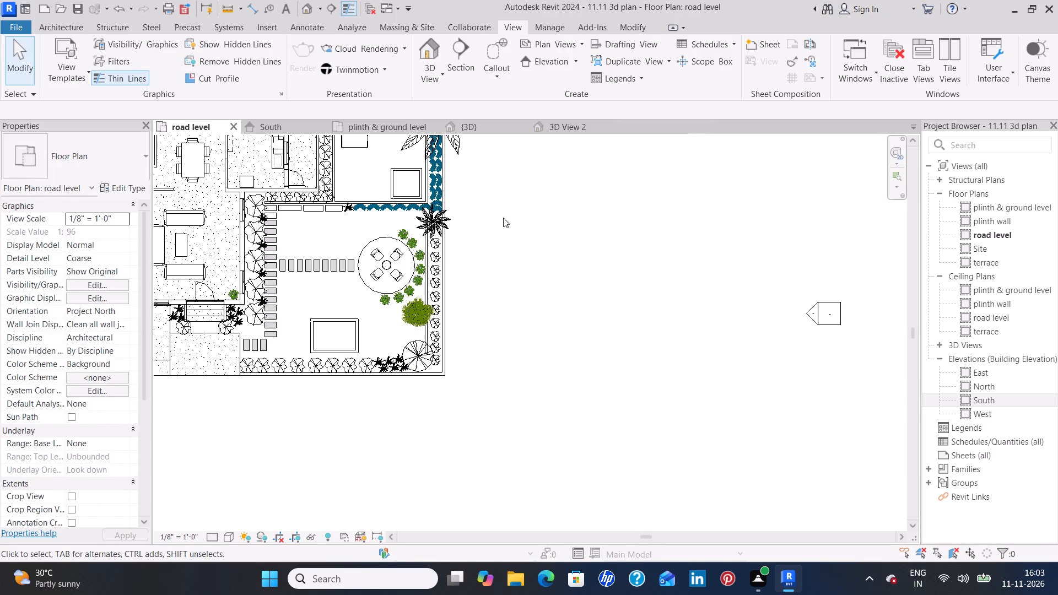
click(613, 125)
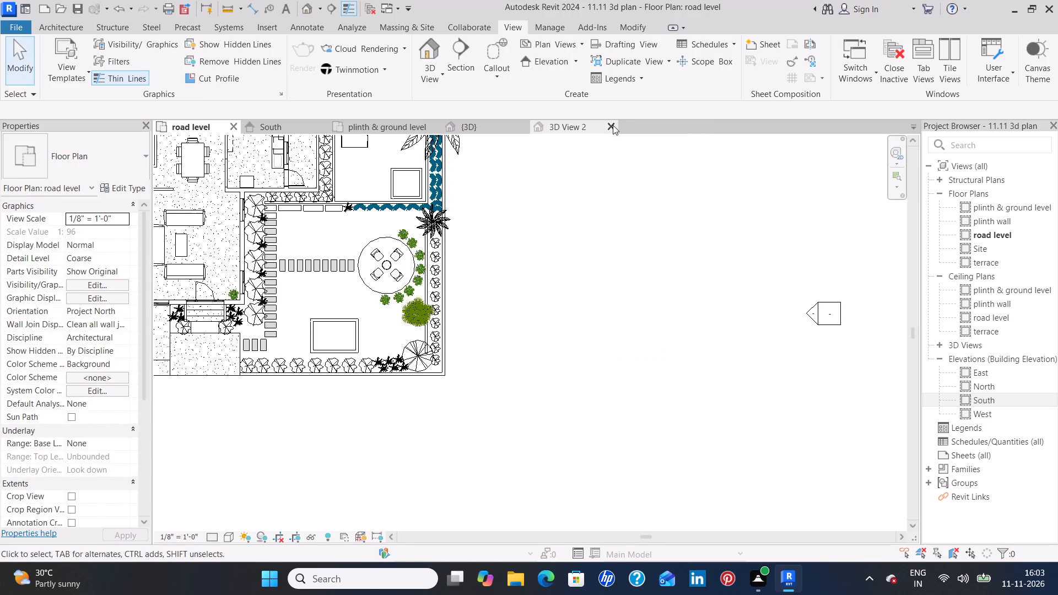
click(487, 133)
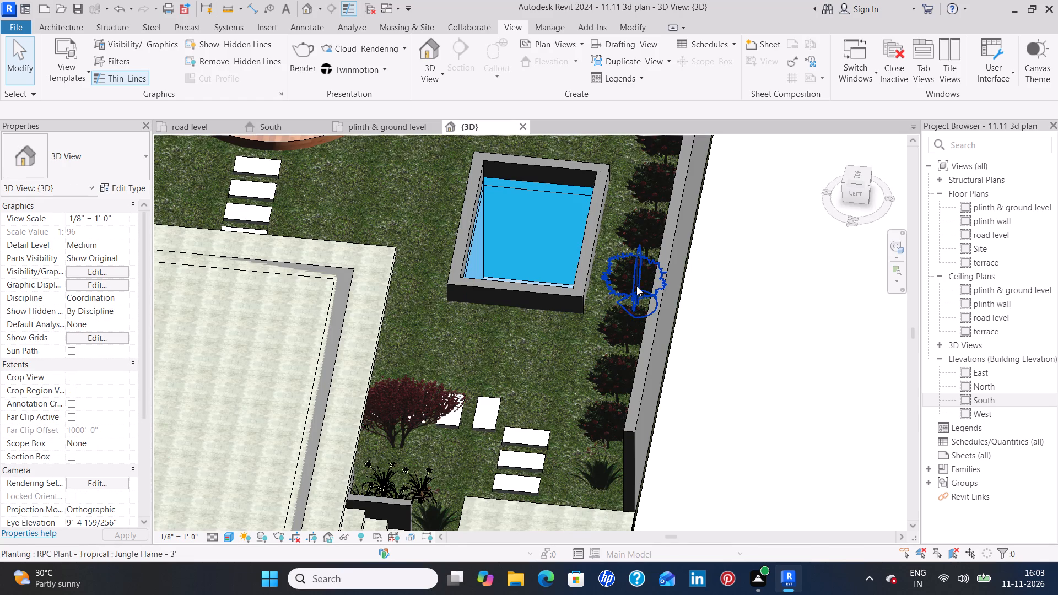
Examine the pool, boundary walls, stepping-stone paths, planting and round seating deck from several sides of the 3D model.
shift+middle_drag(624, 283, 441, 337)
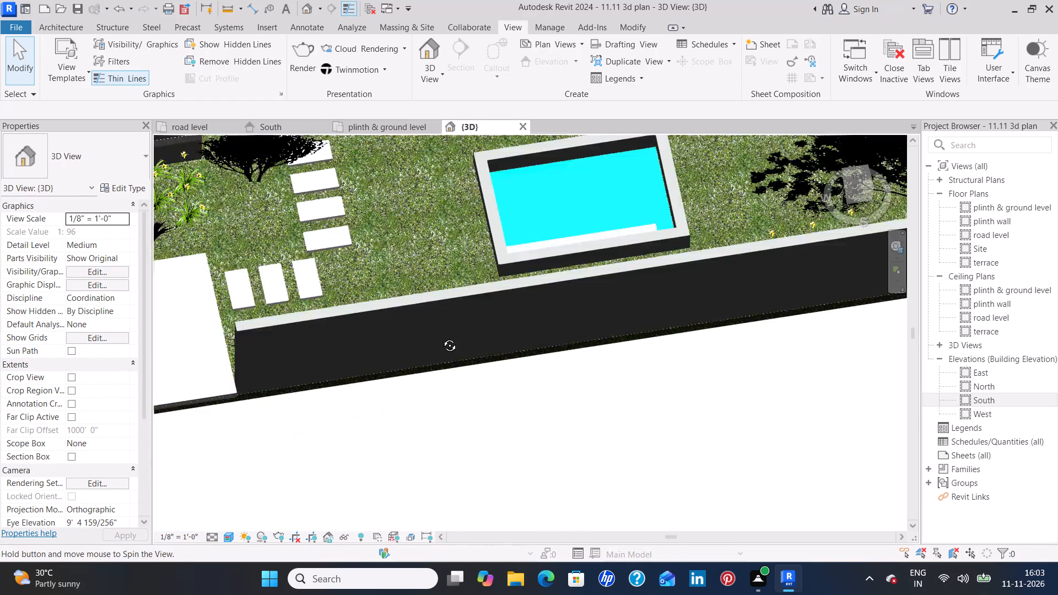
shift+middle_drag(441, 337, 191, 289)
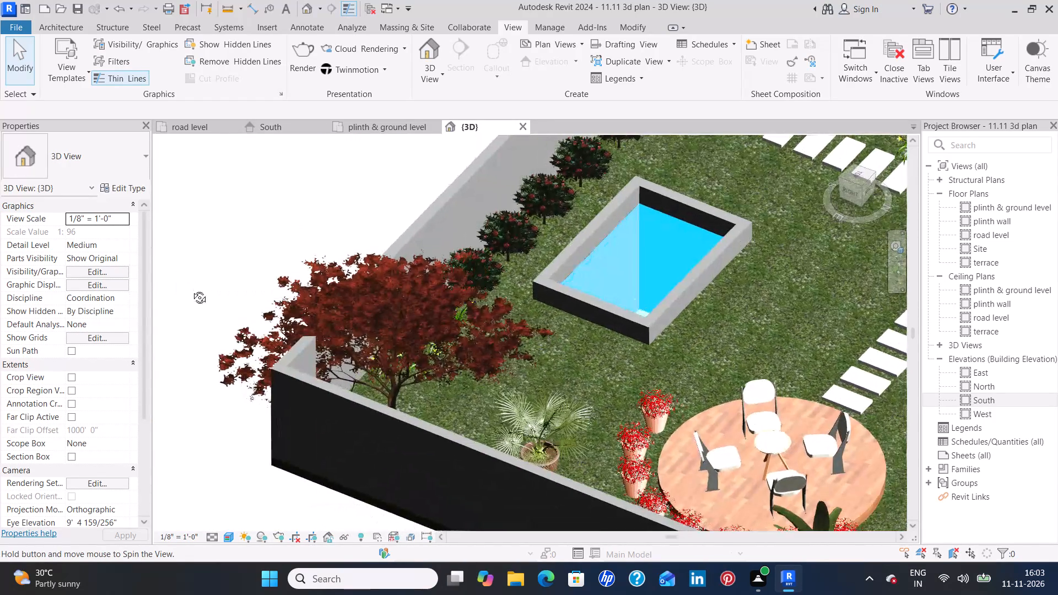
shift+middle_drag(191, 289, 808, 390)
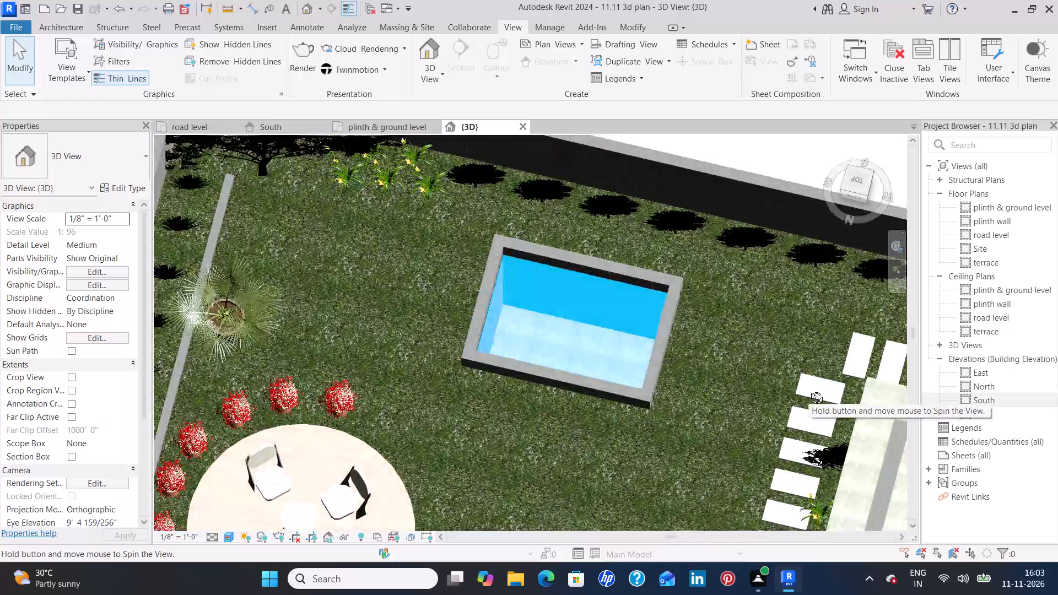
shift+middle_drag(808, 390, 476, 375)
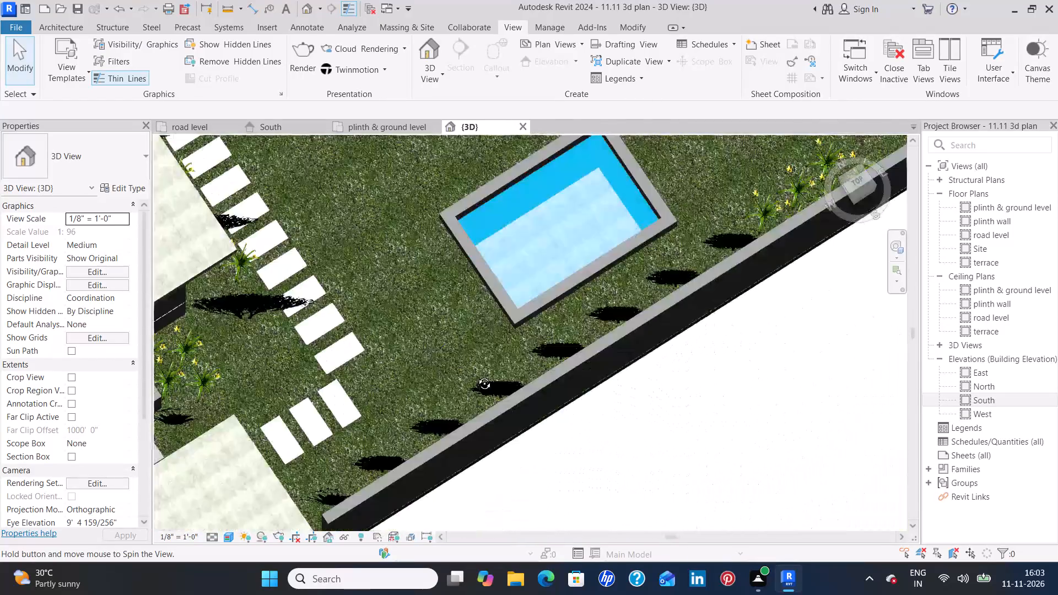
shift+middle_drag(476, 375, 769, 446)
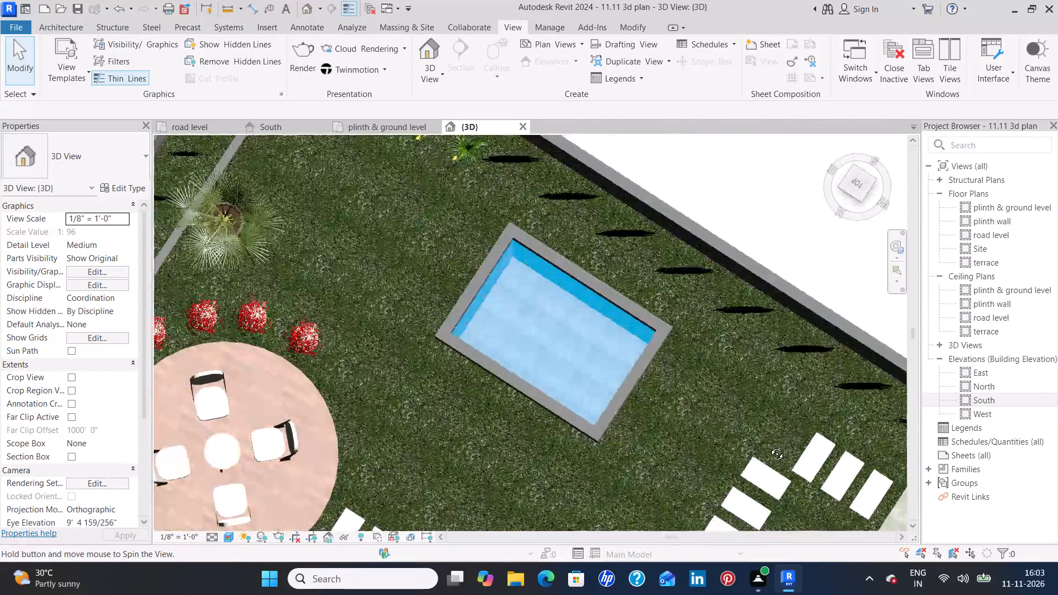
shift+middle_drag(769, 446, 850, 452)
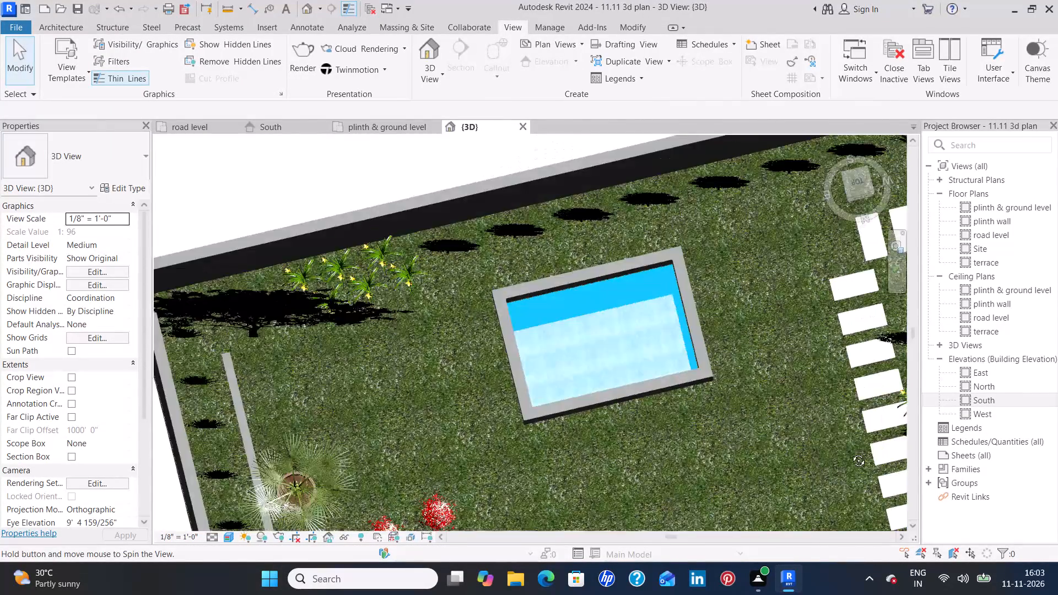
shift+middle_drag(850, 452, 474, 396)
shift+scroll(723, 500, down, 1)
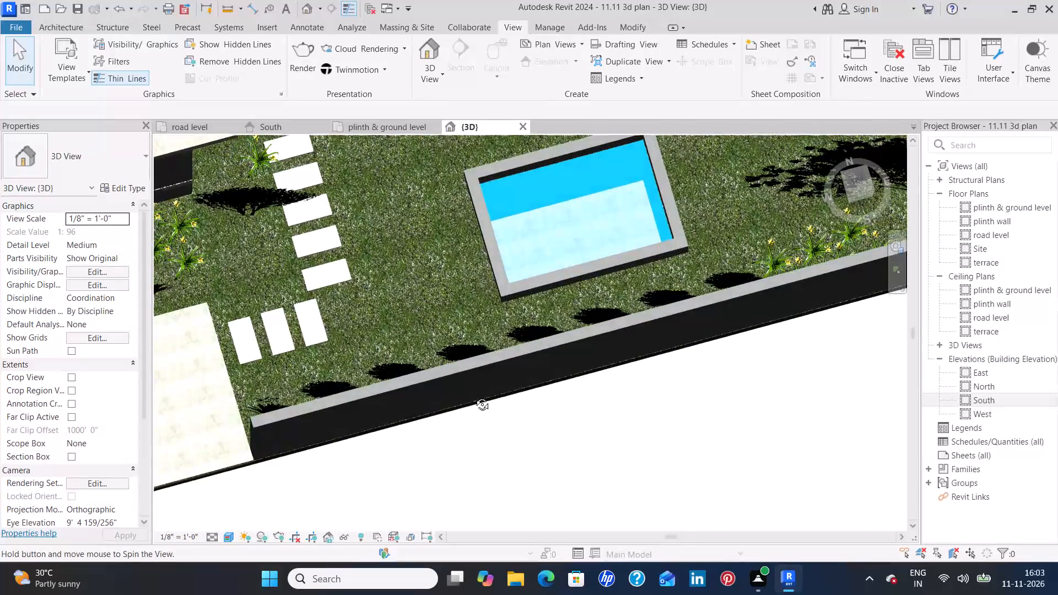
shift+middle_drag(474, 396, 548, 261)
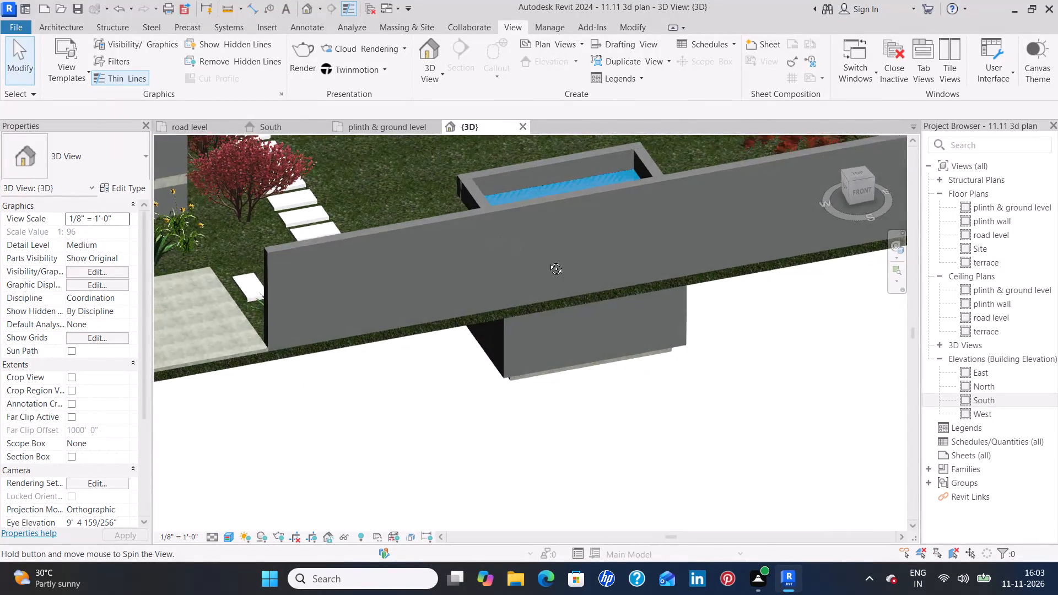
shift+middle_drag(548, 261, 818, 304)
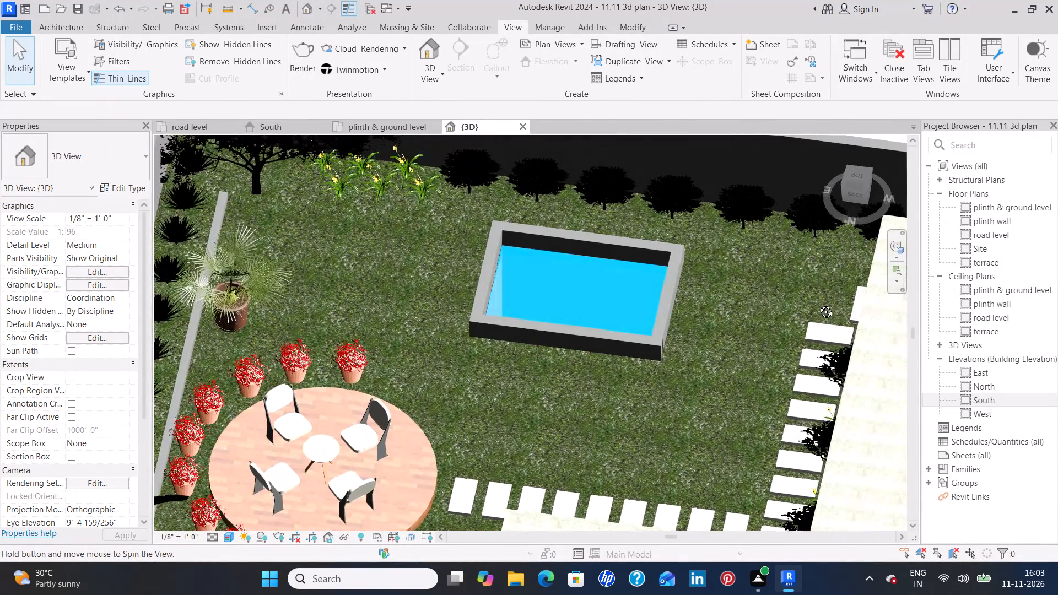
shift+middle_drag(818, 304, 627, 386)
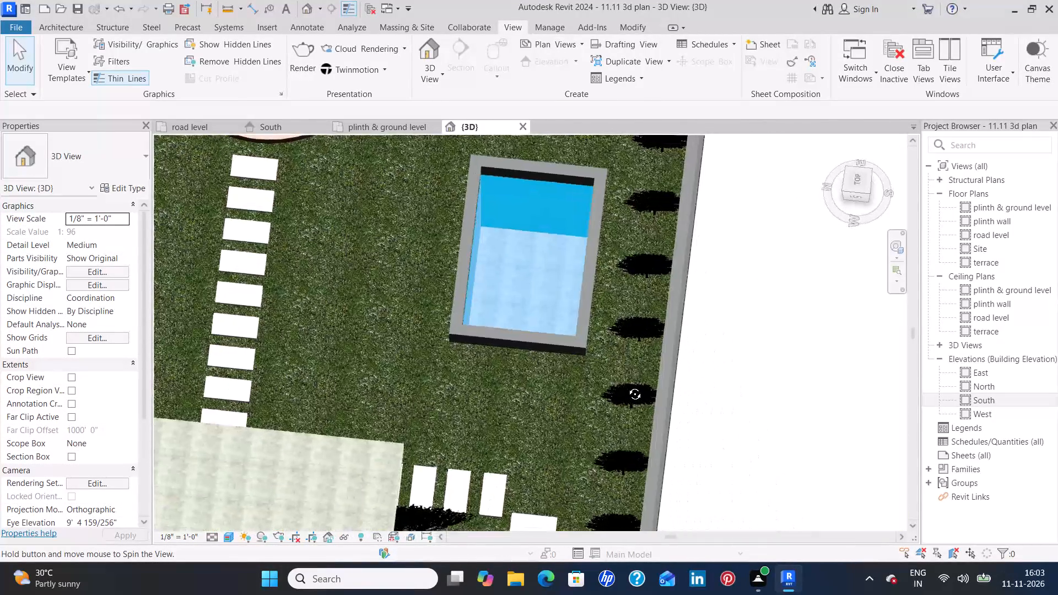
shift+middle_drag(627, 386, 844, 339)
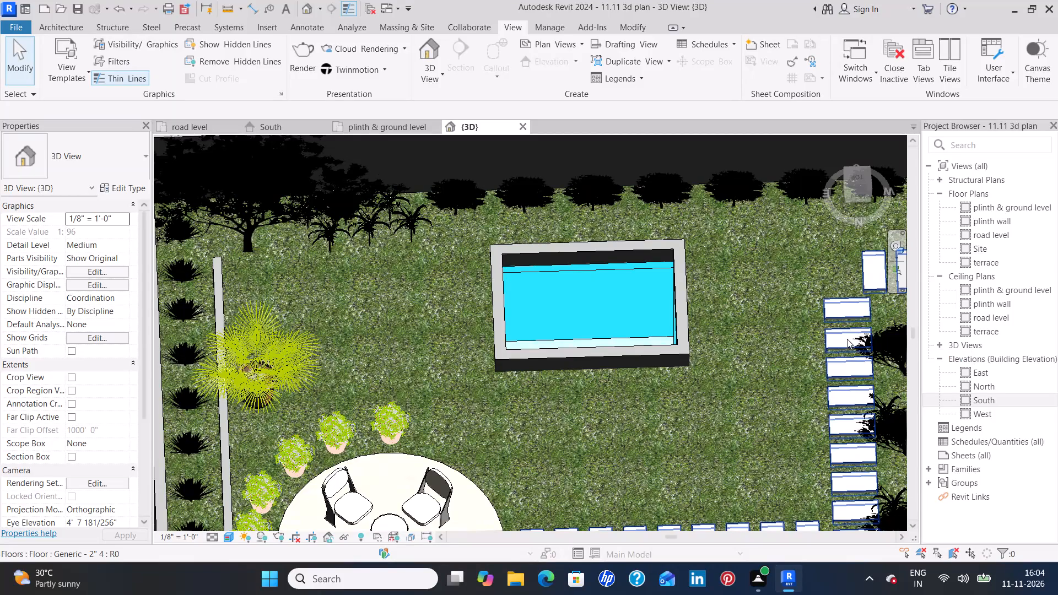
scroll(597, 322, down, 2)
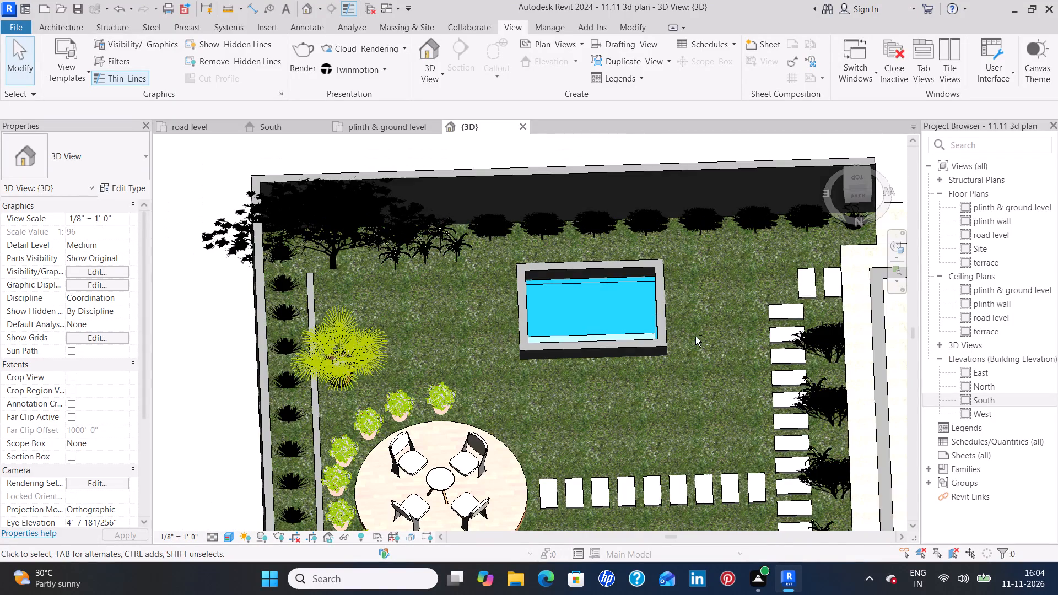
shift+middle_drag(696, 337, 365, 262)
scroll(481, 224, down, 1)
scroll(477, 228, up, 3)
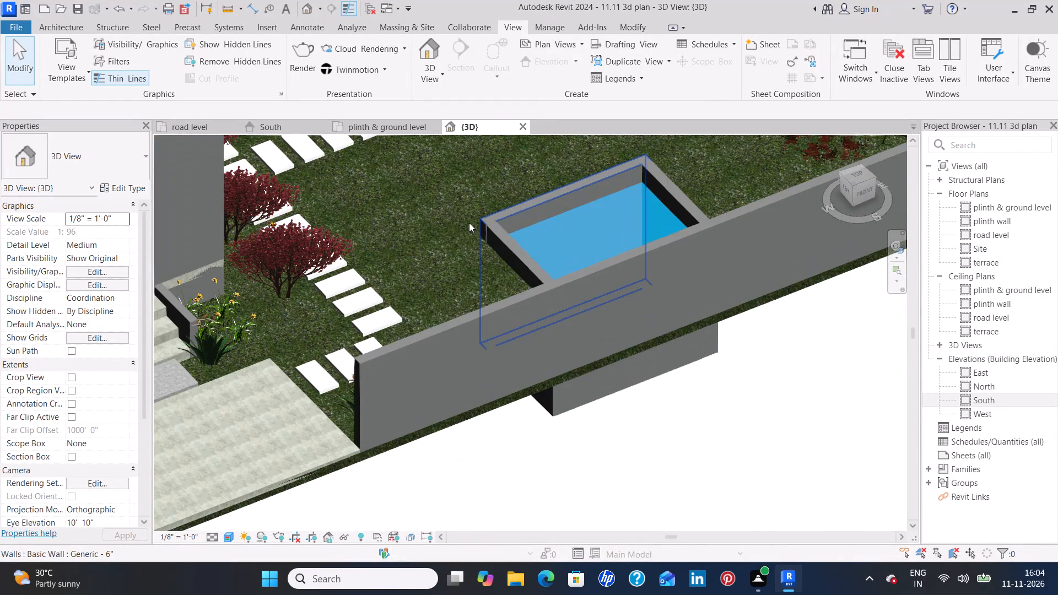
middle_drag(461, 215, 433, 401)
scroll(429, 403, down, 2)
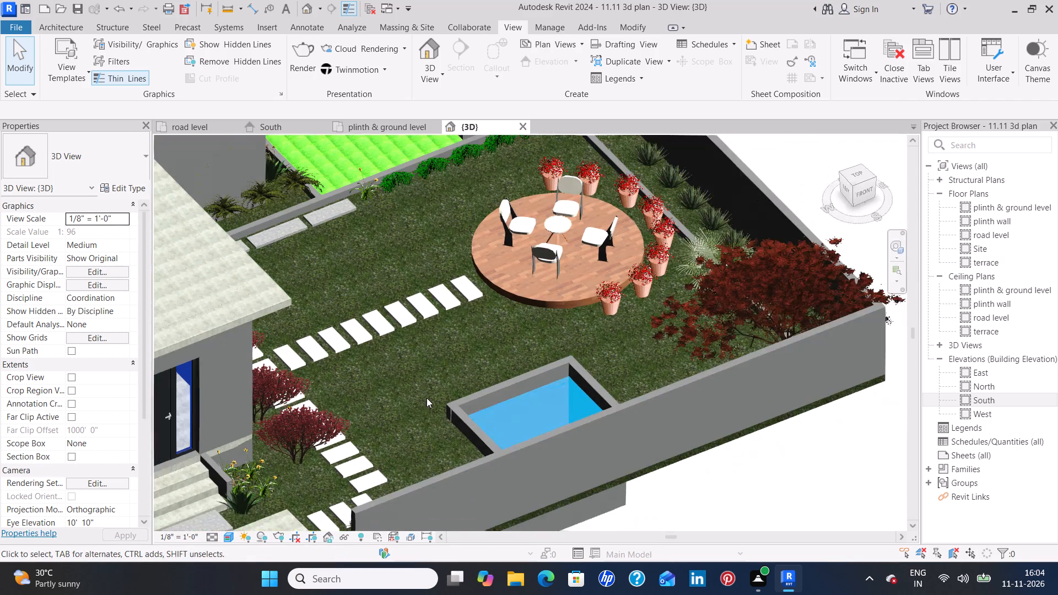
shift+middle_drag(679, 345, 668, 351)
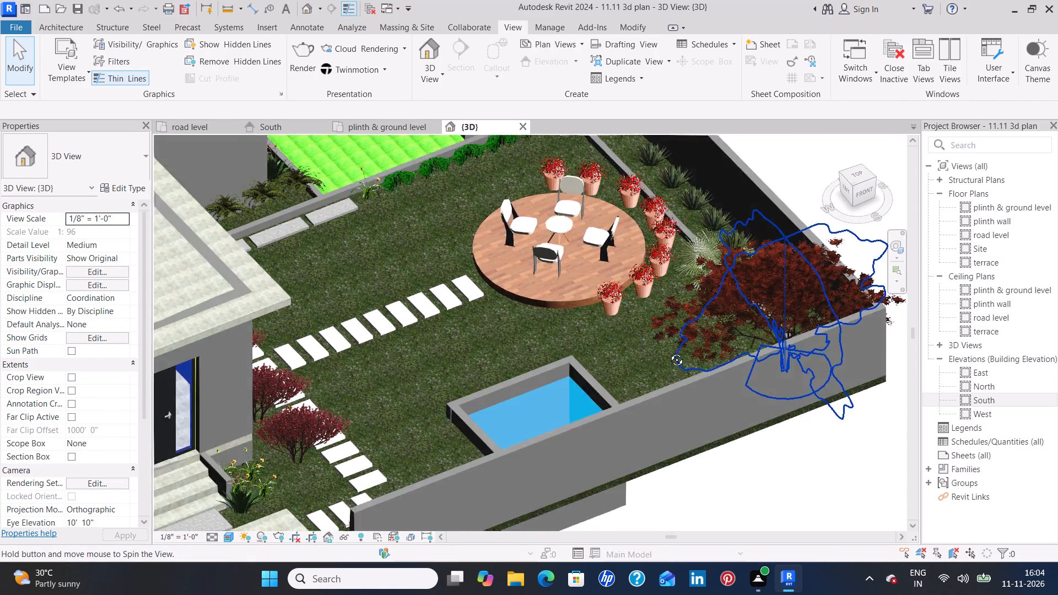
shift+middle_drag(668, 351, 514, 271)
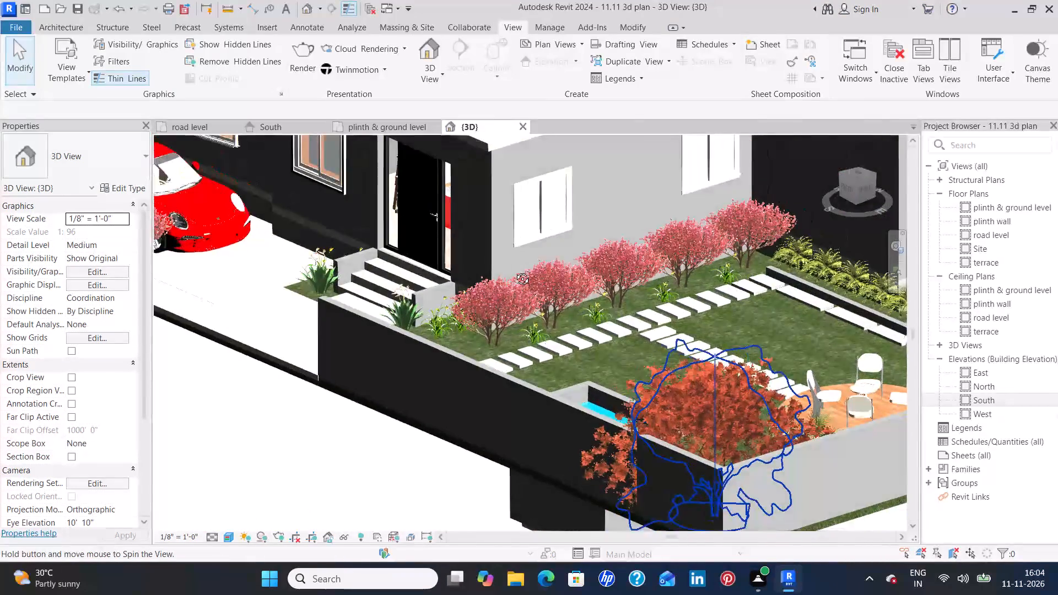
shift+middle_drag(514, 271, 484, 305)
scroll(484, 305, up, 3)
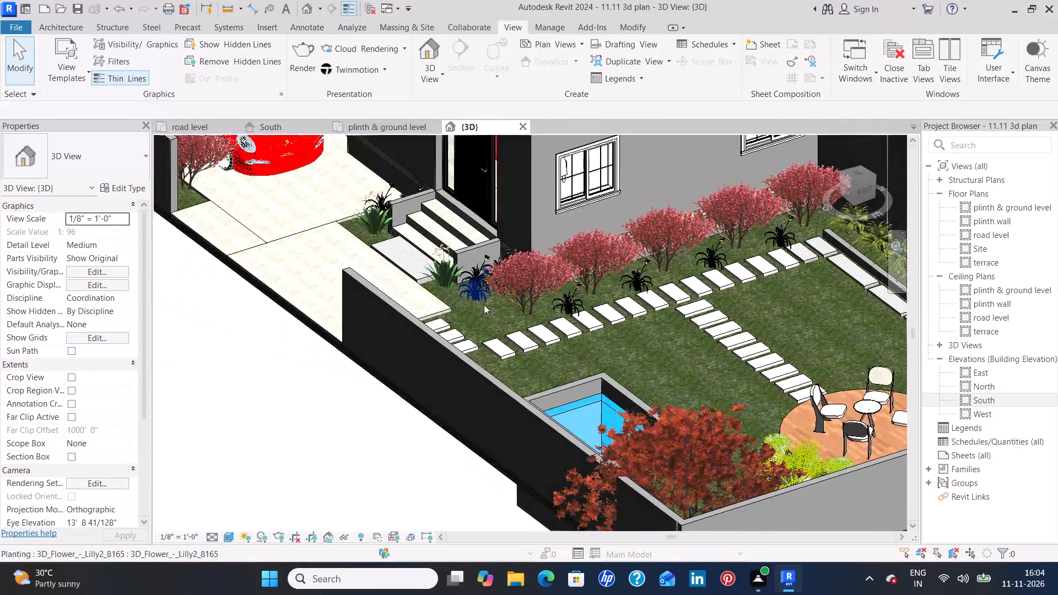
scroll(484, 305, down, 6)
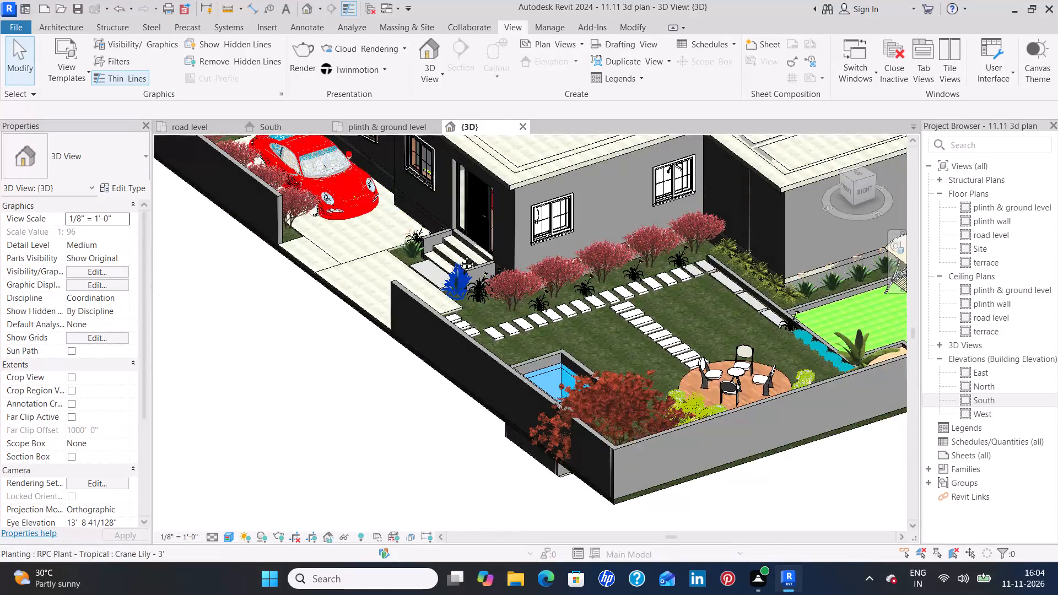
Examine the house's front facade, focusing on the wall and roof edge around the bay window and the sliding window.
middle_drag(458, 256, 528, 396)
shift+middle_drag(693, 435, 766, 388)
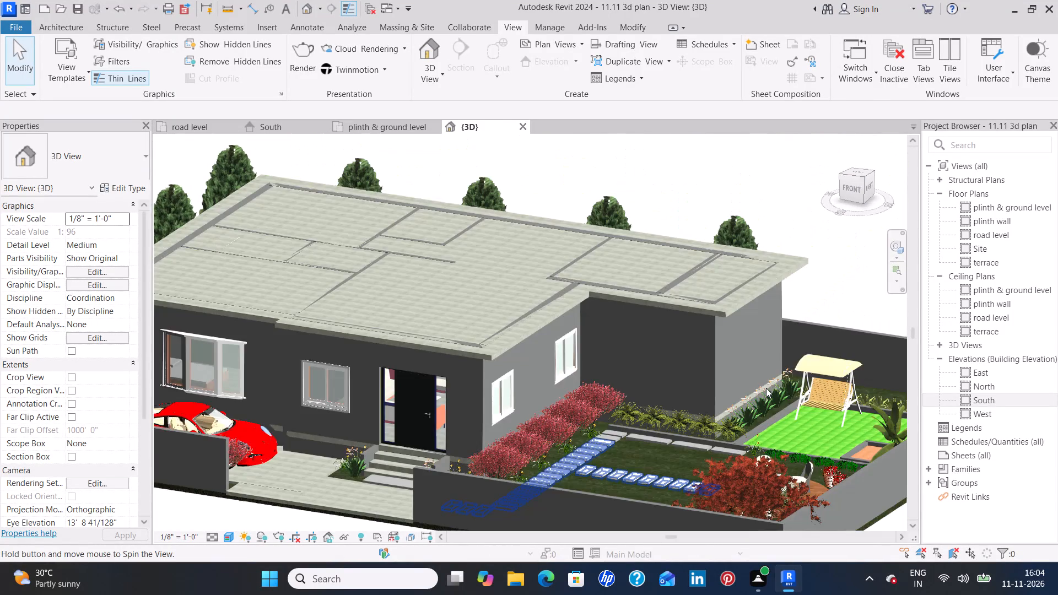
middle_drag(344, 429, 446, 403)
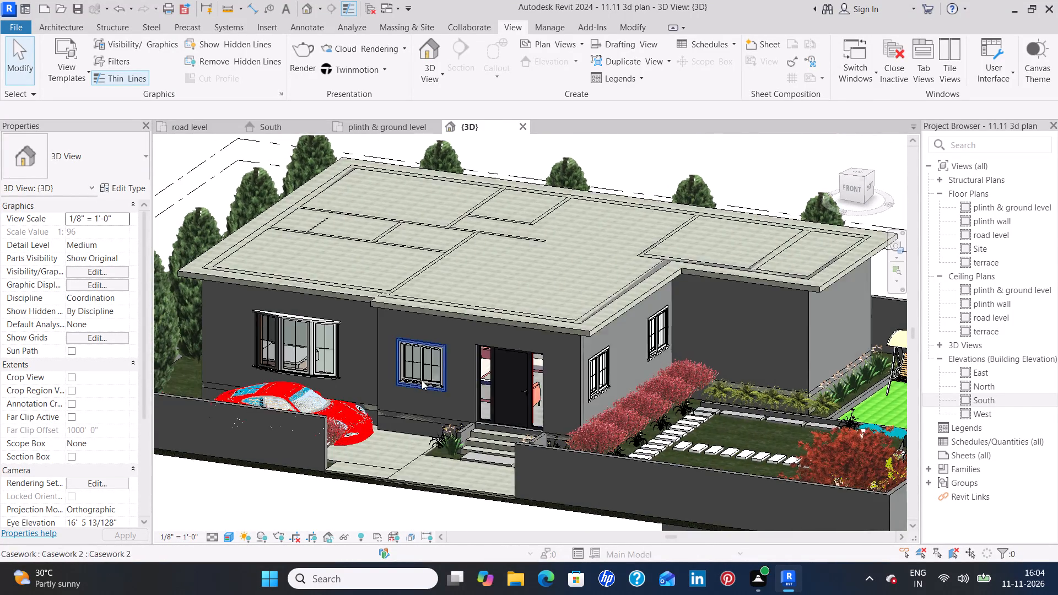
scroll(422, 377, up, 7)
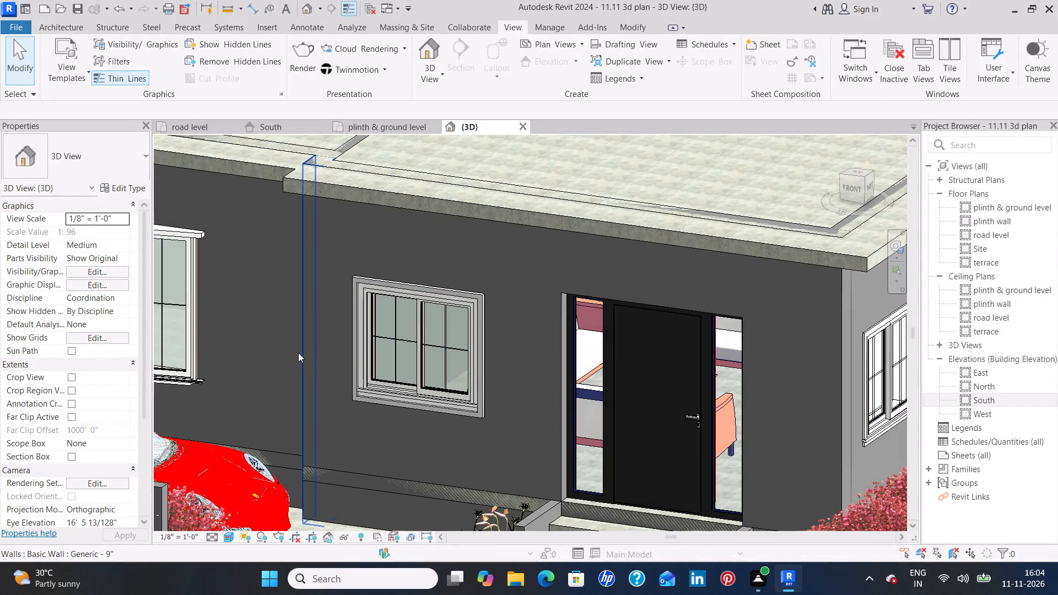
middle_drag(298, 353, 548, 457)
middle_drag(506, 459, 579, 447)
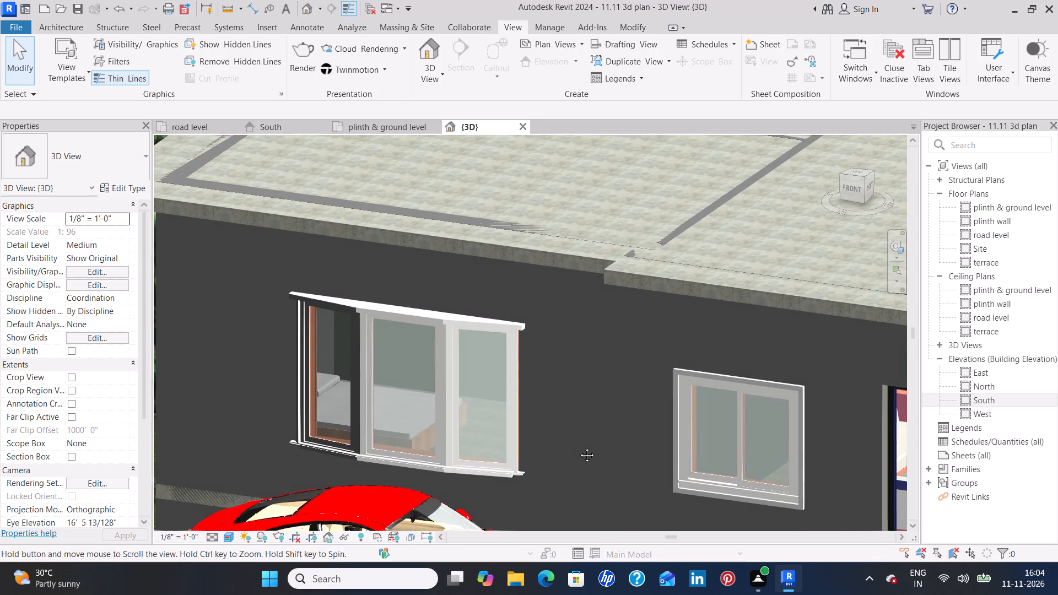
middle_drag(579, 447, 579, 447)
shift+middle_drag(586, 447, 628, 442)
middle_drag(624, 444, 700, 320)
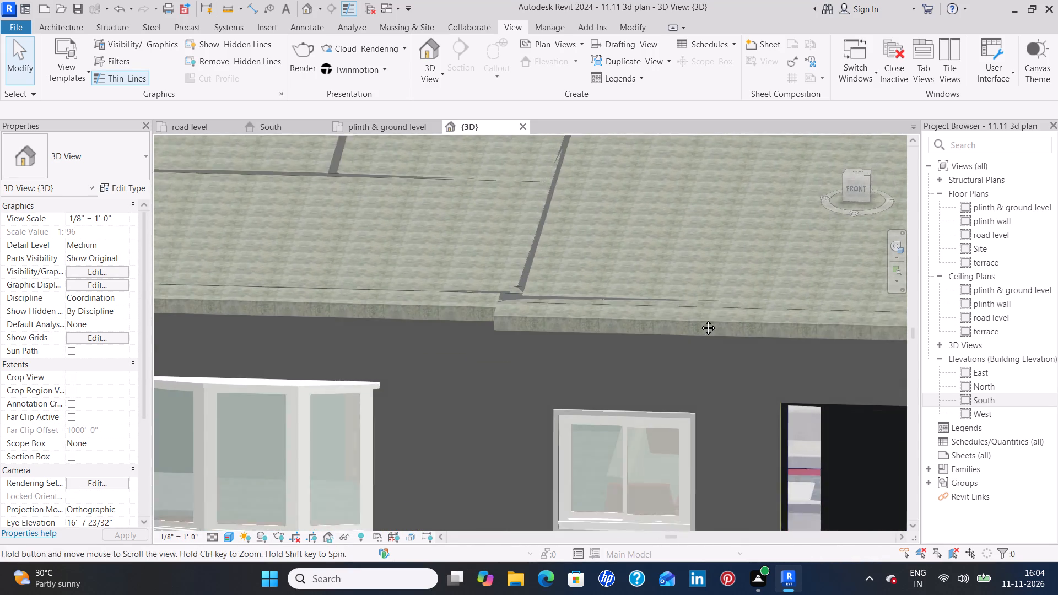
middle_drag(700, 320, 710, 286)
shift+middle_drag(581, 470, 604, 412)
middle_drag(500, 417, 500, 401)
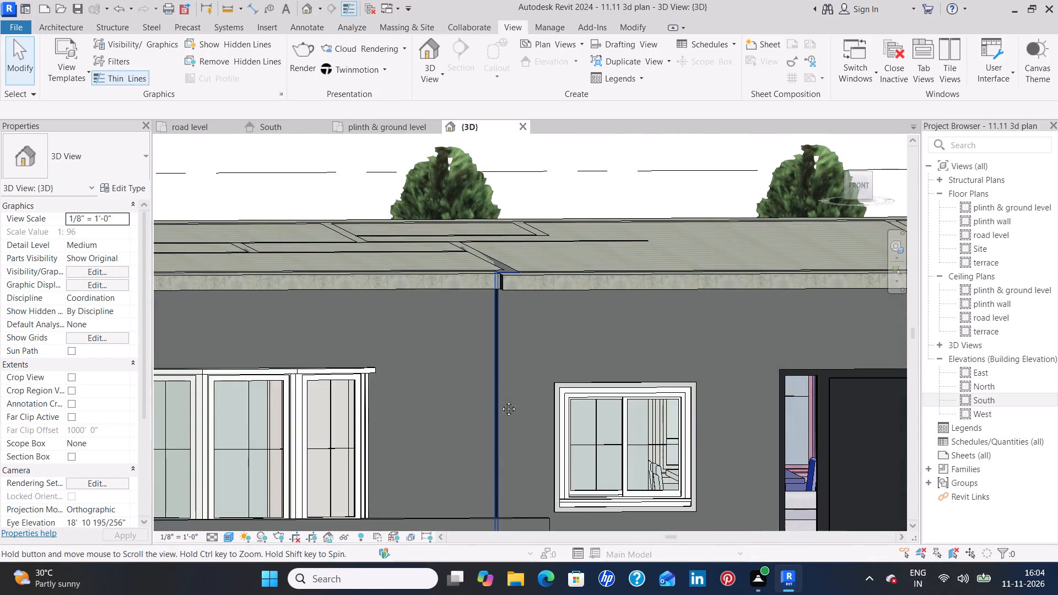
middle_drag(500, 401, 506, 321)
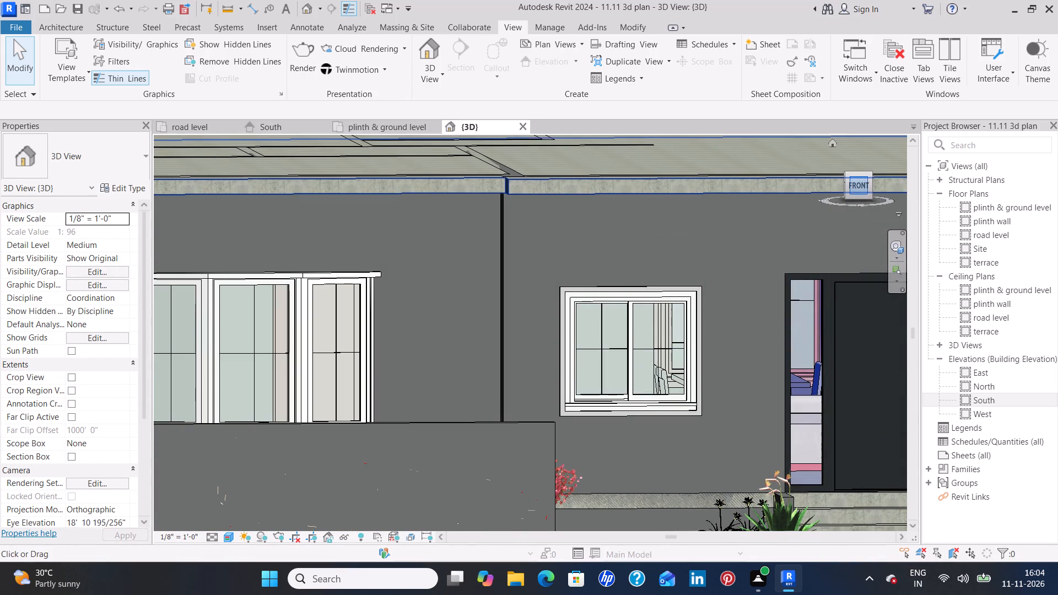
click(861, 186)
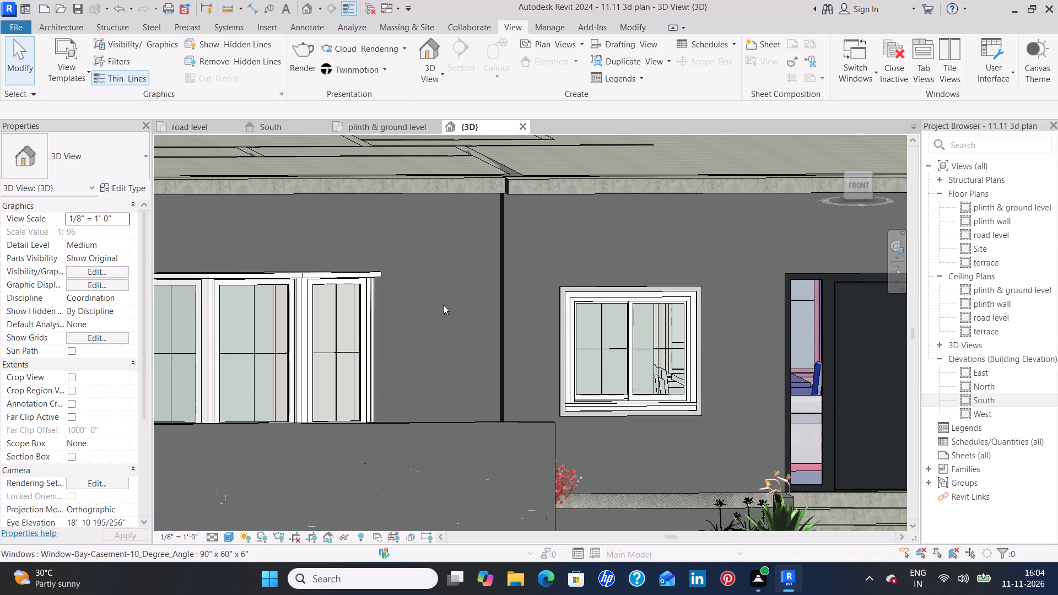
scroll(453, 318, down, 2)
scroll(298, 322, up, 3)
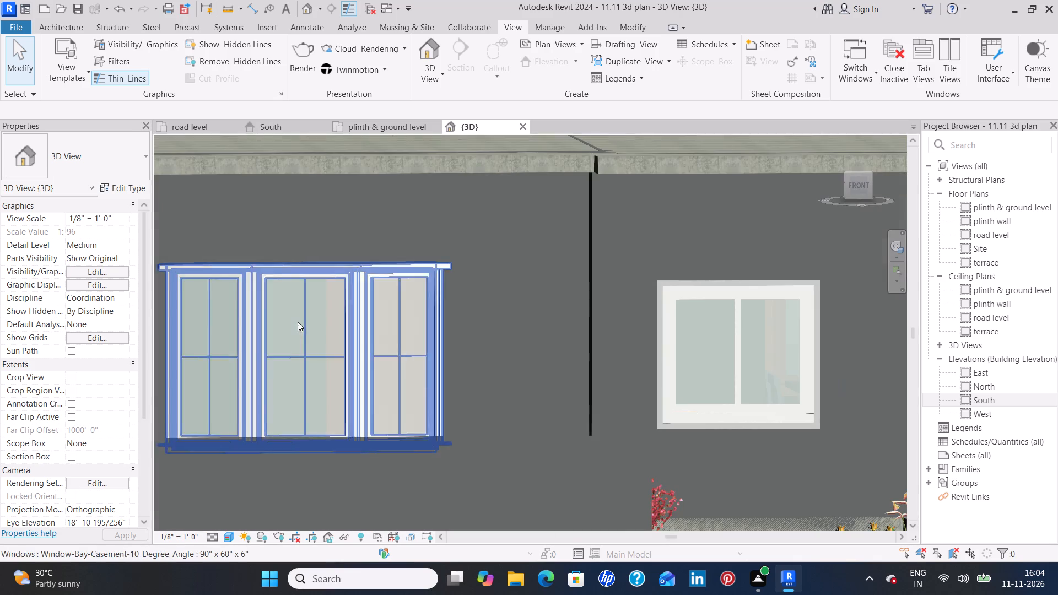
middle_drag(320, 223, 454, 234)
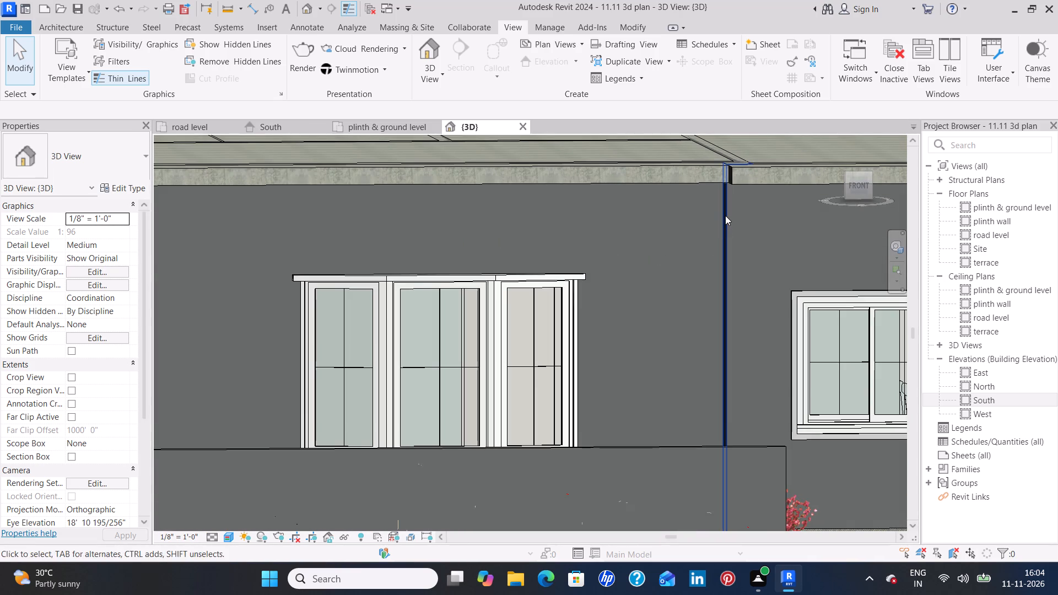
shift+middle_drag(701, 326, 690, 324)
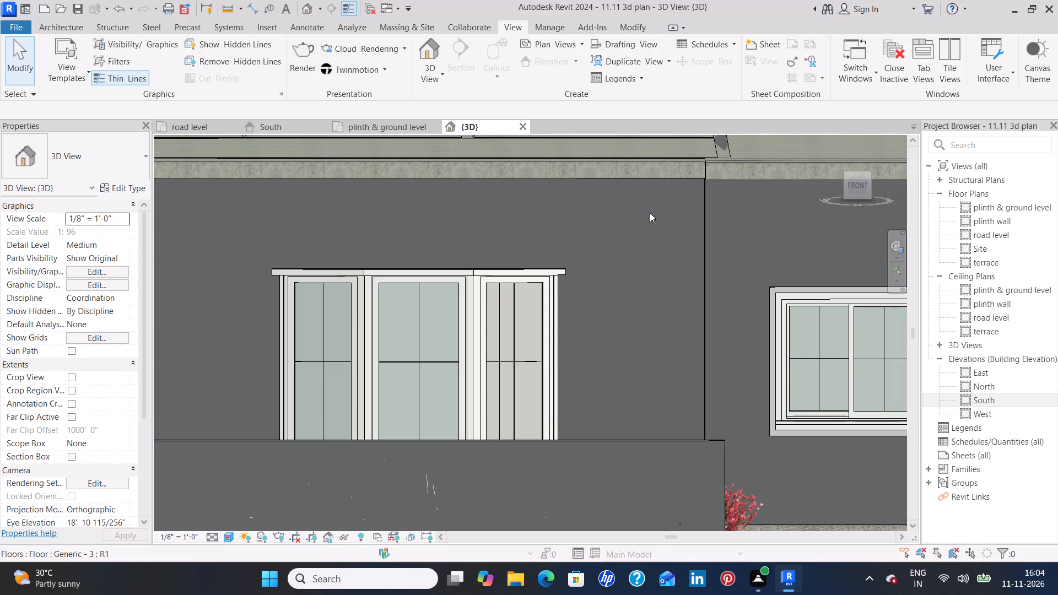
middle_drag(397, 229, 557, 267)
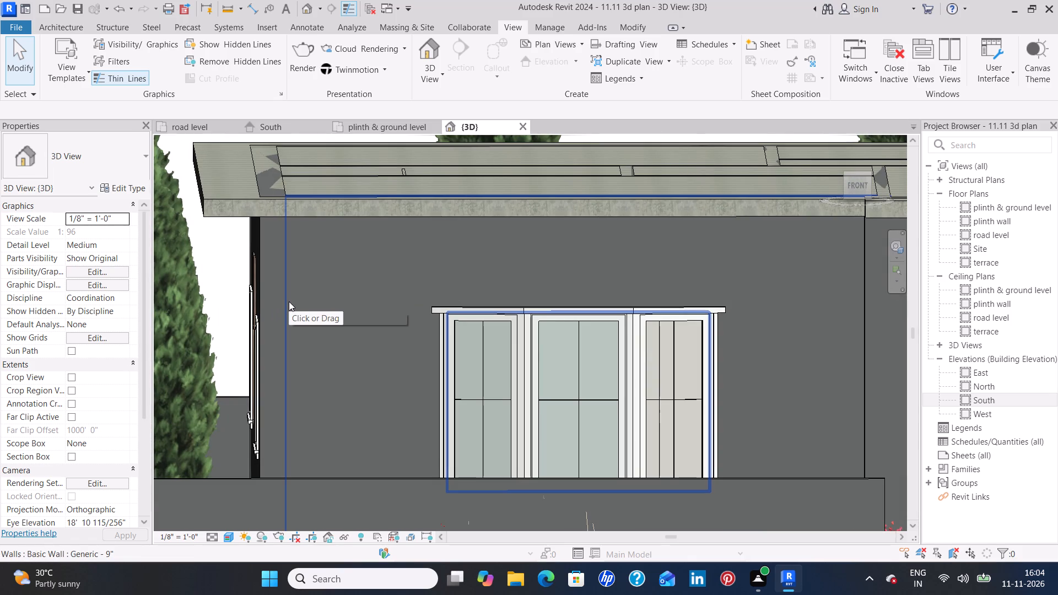
click(289, 301)
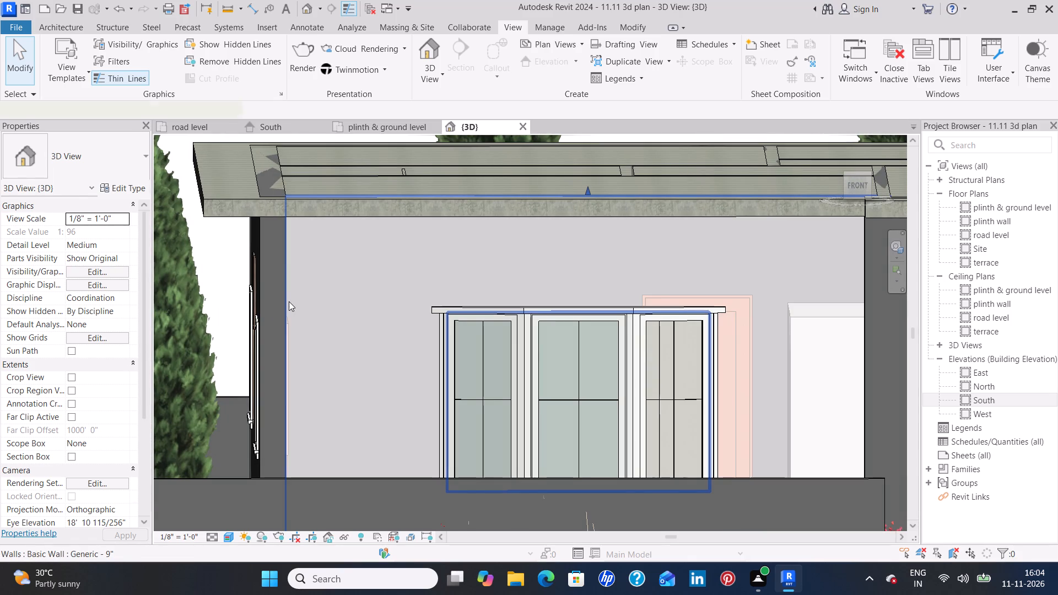
key(Escape)
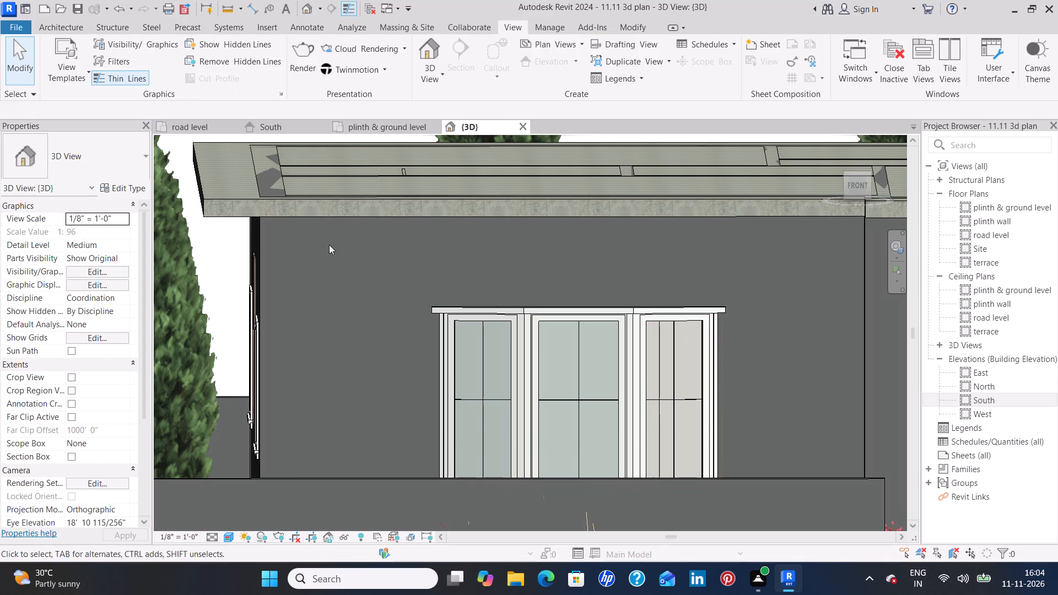
Start an in-place model component in the Casework category, keeping the suggested name.
click(64, 25)
click(162, 71)
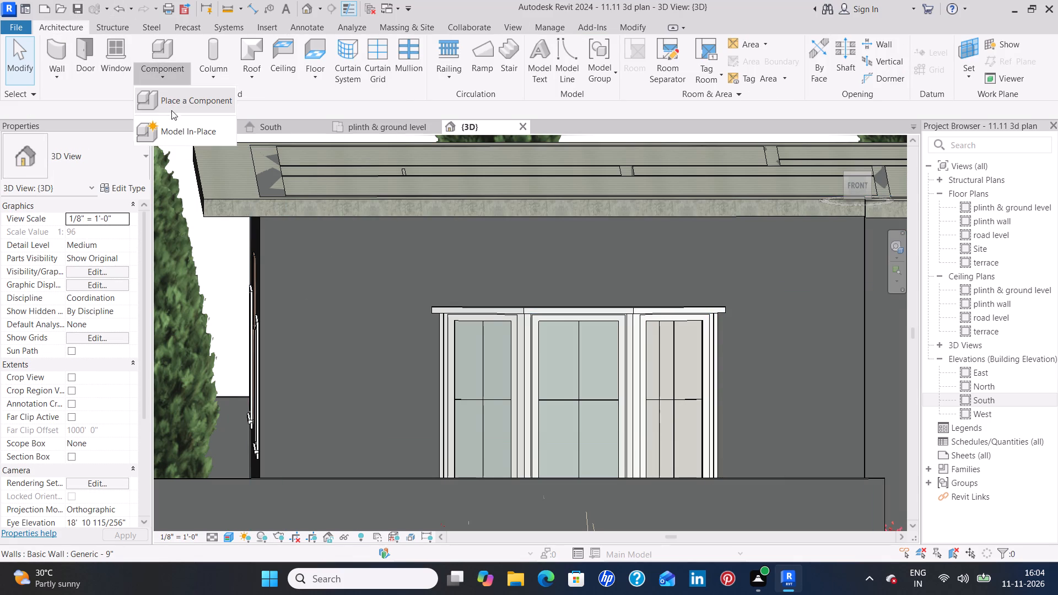
click(175, 130)
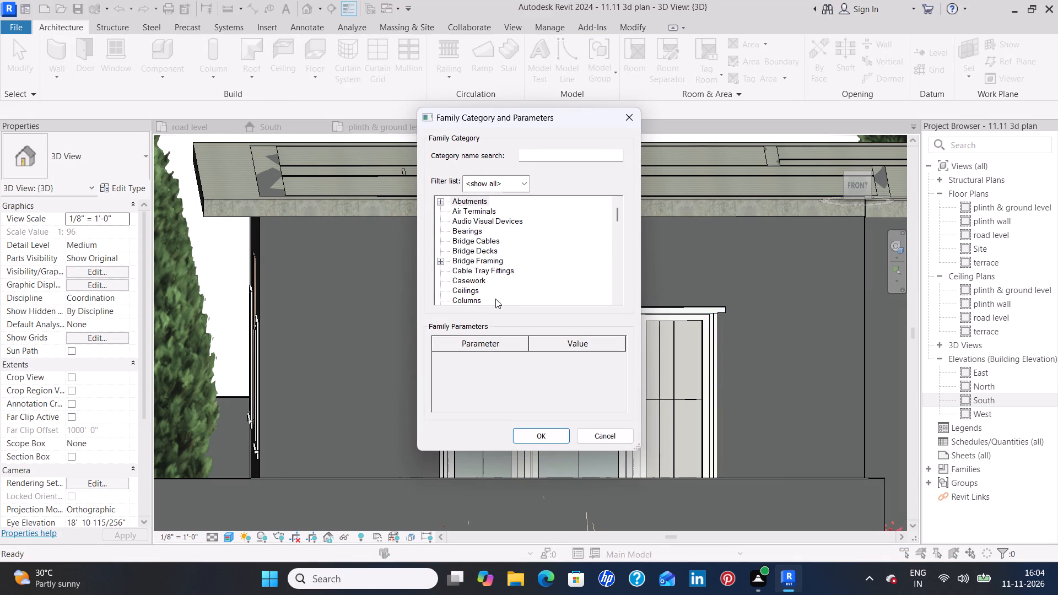
click(488, 283)
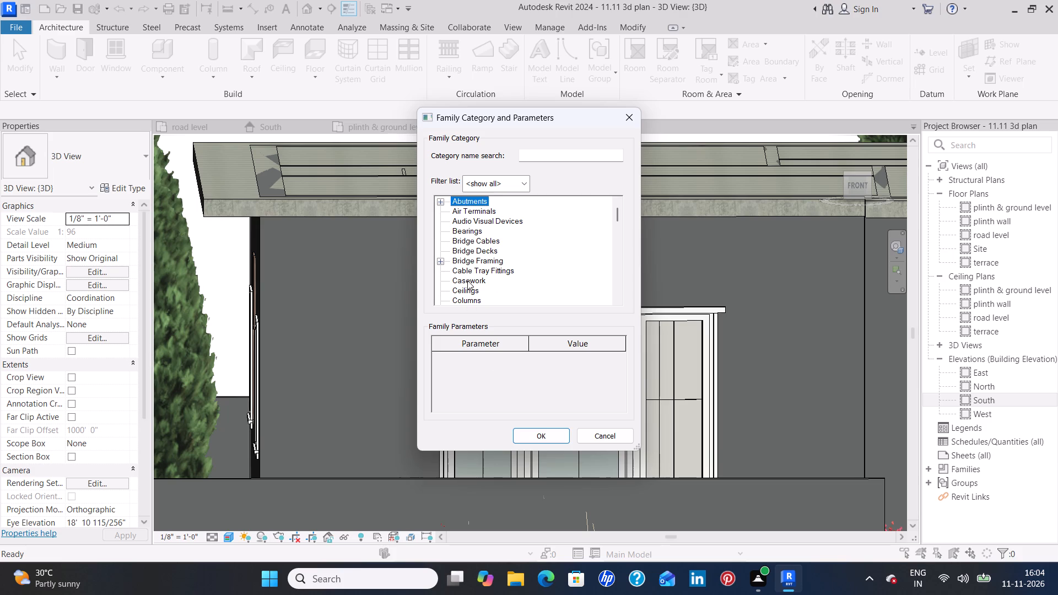
click(467, 280)
click(527, 439)
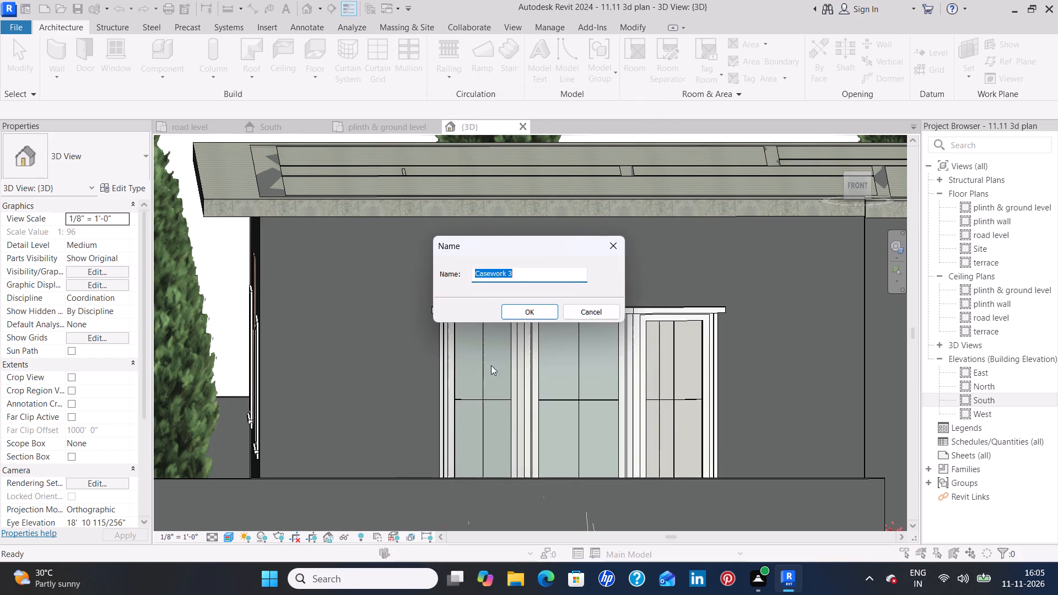
click(536, 310)
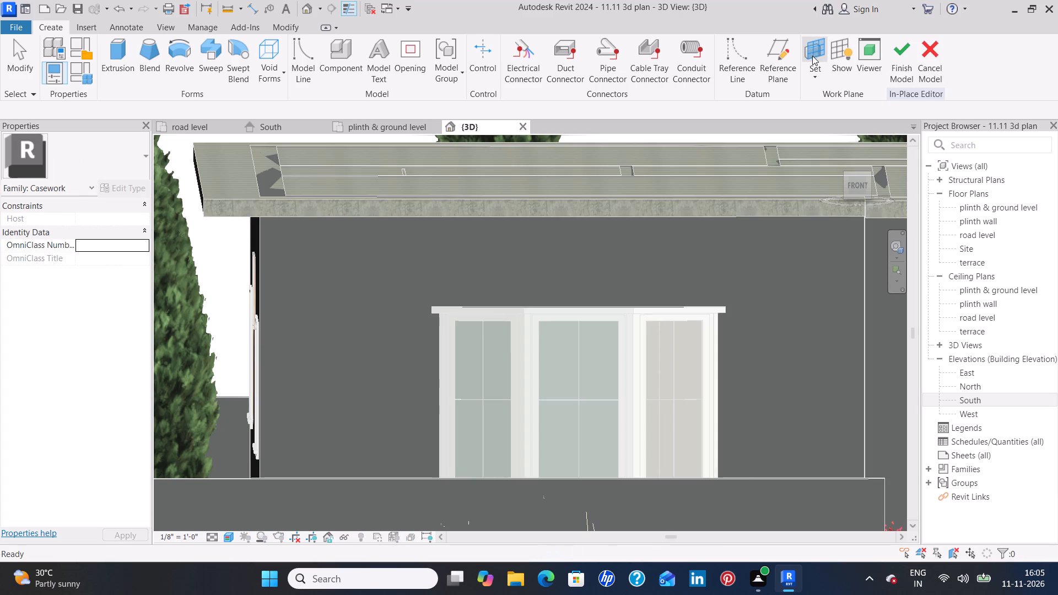
Set the work plane by picking the face of the house's front wall around the bay window.
click(813, 47)
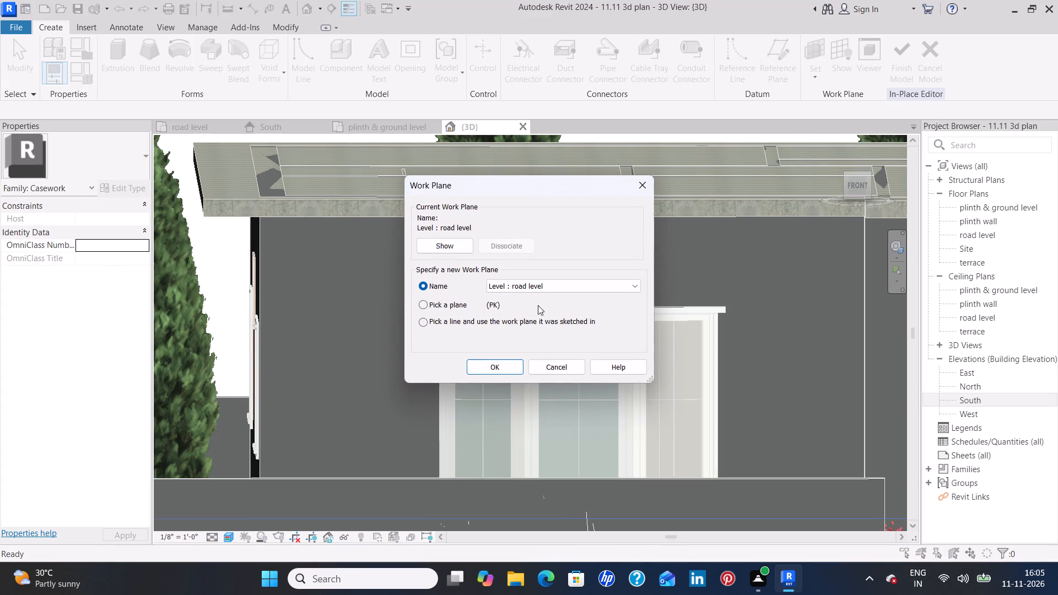
click(562, 288)
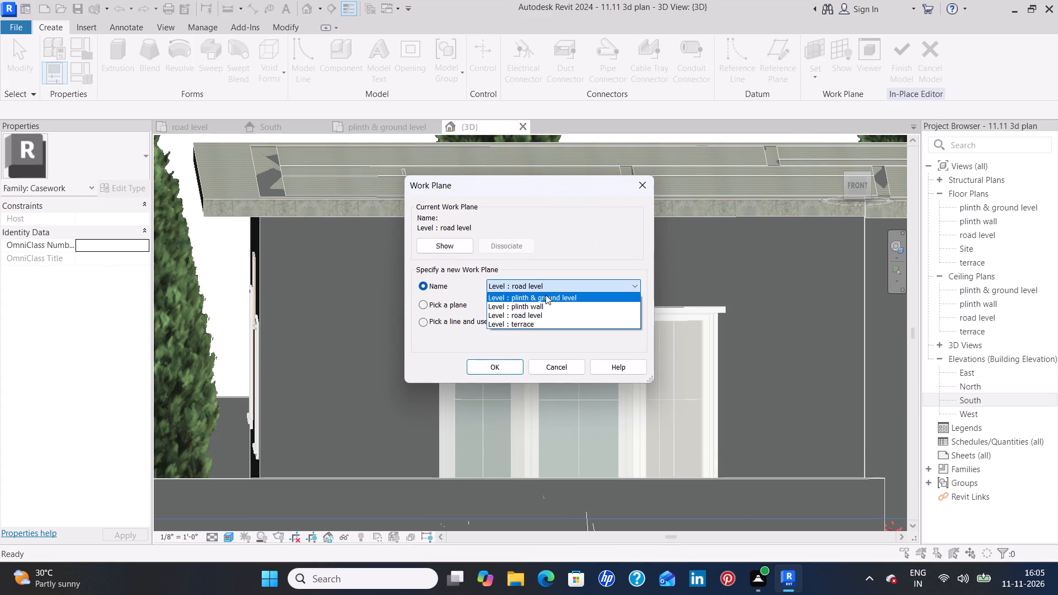
click(546, 294)
click(422, 302)
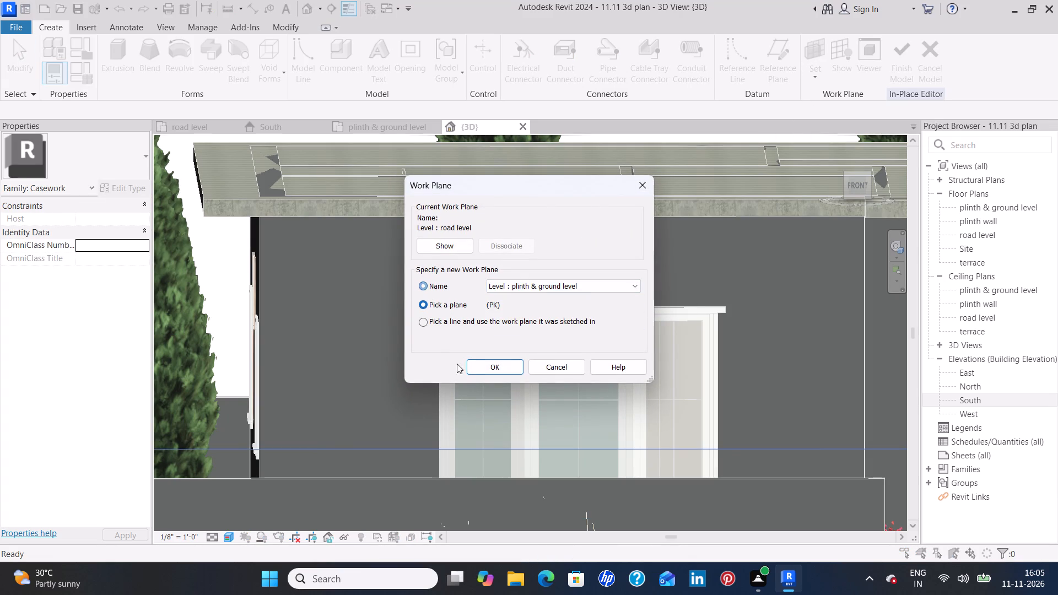
click(499, 374)
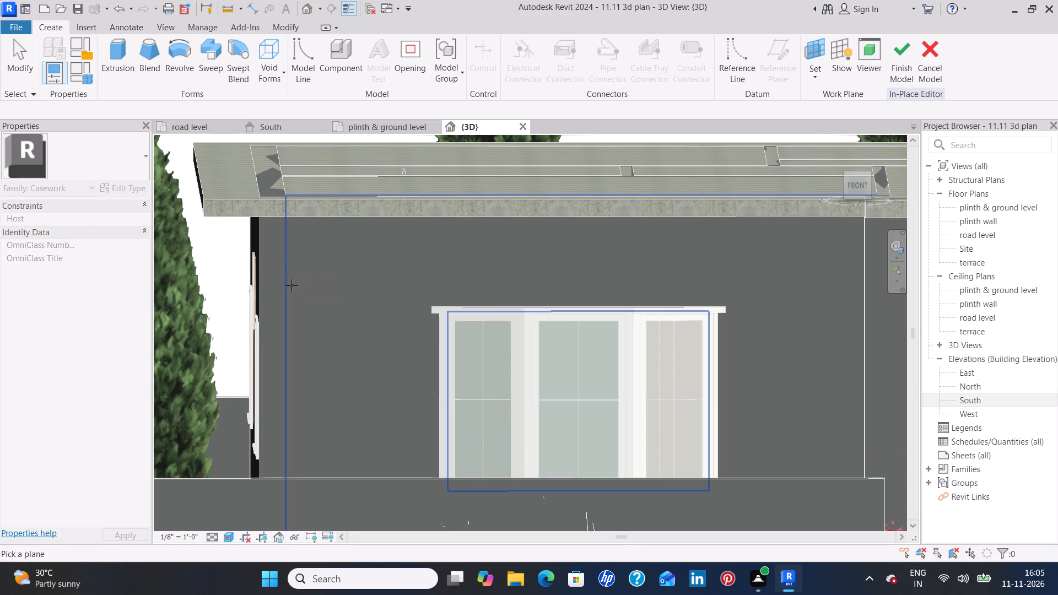
click(288, 286)
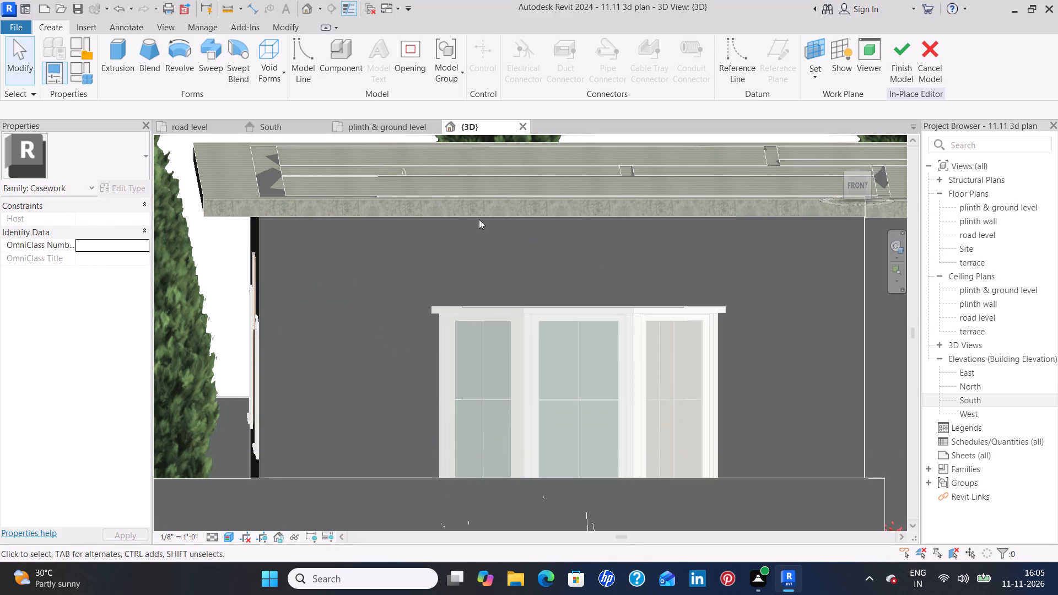
Start an extrusion and sketch a horizontal line about 8' 5" long along the bay window's top edge.
click(112, 46)
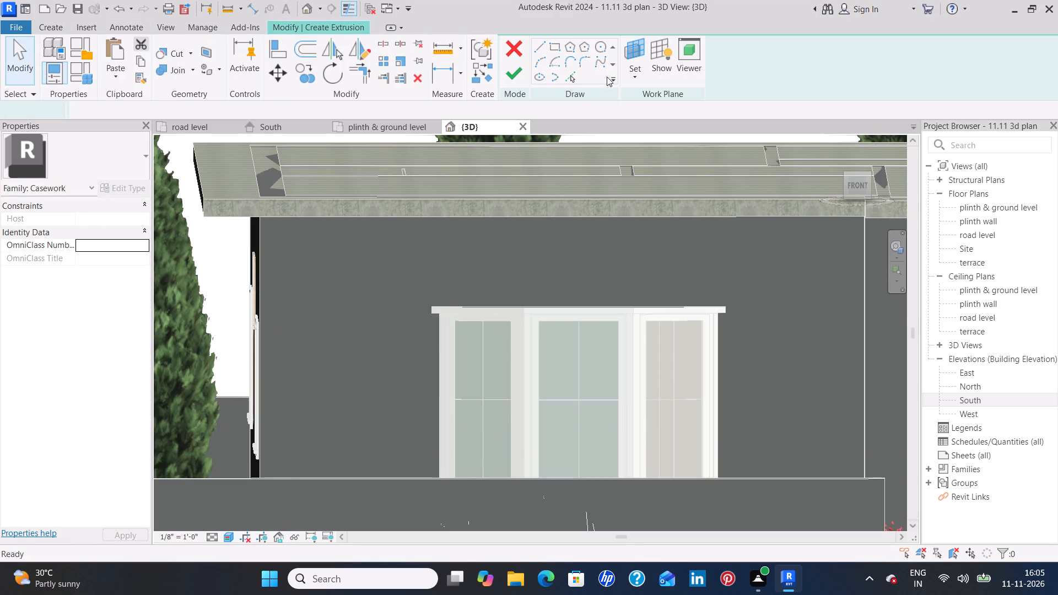
click(542, 45)
middle_drag(523, 258, 528, 197)
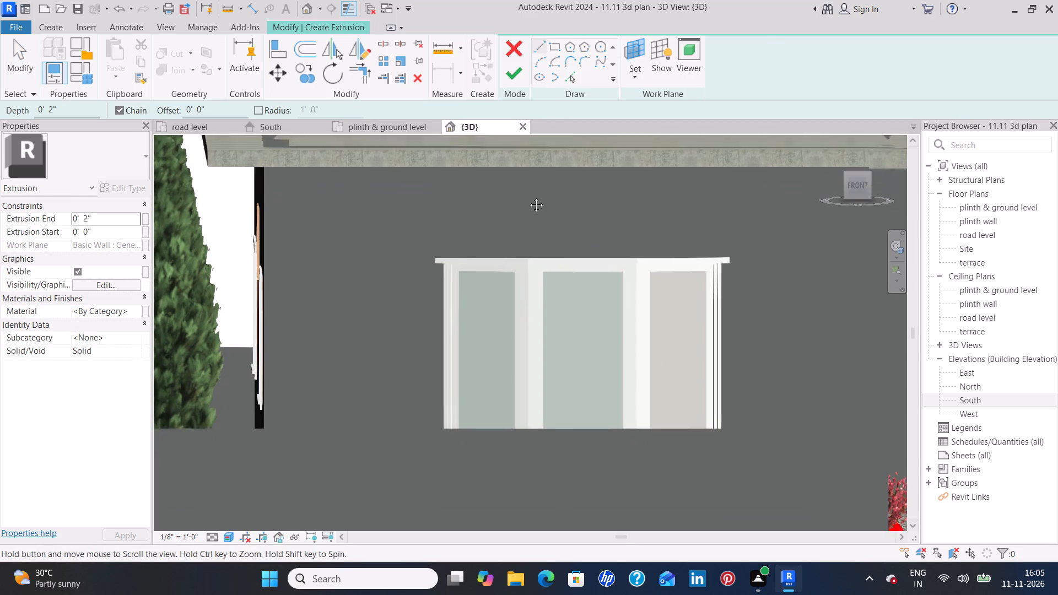
middle_drag(528, 197, 530, 183)
shift+middle_drag(591, 196, 597, 223)
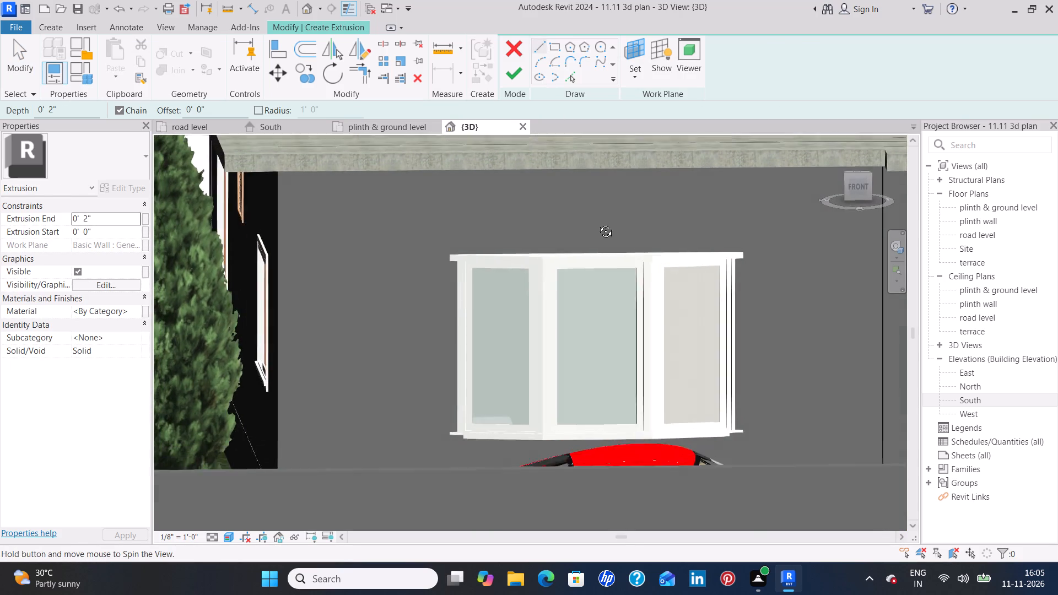
shift+middle_drag(597, 223, 599, 235)
middle_drag(599, 235, 574, 179)
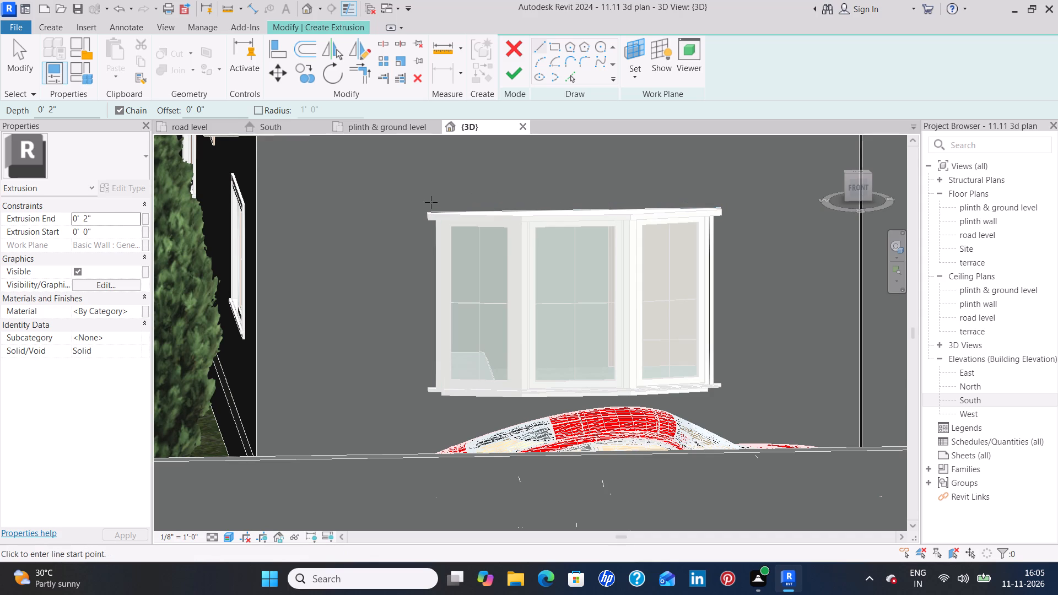
shift+middle_drag(446, 202, 427, 182)
scroll(425, 175, up, 3)
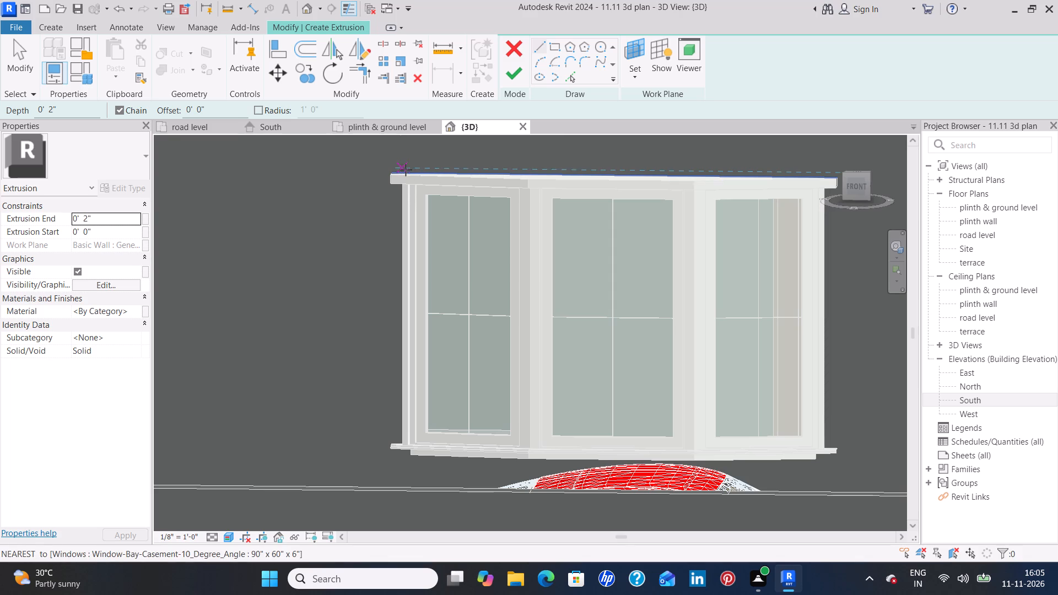
click(852, 190)
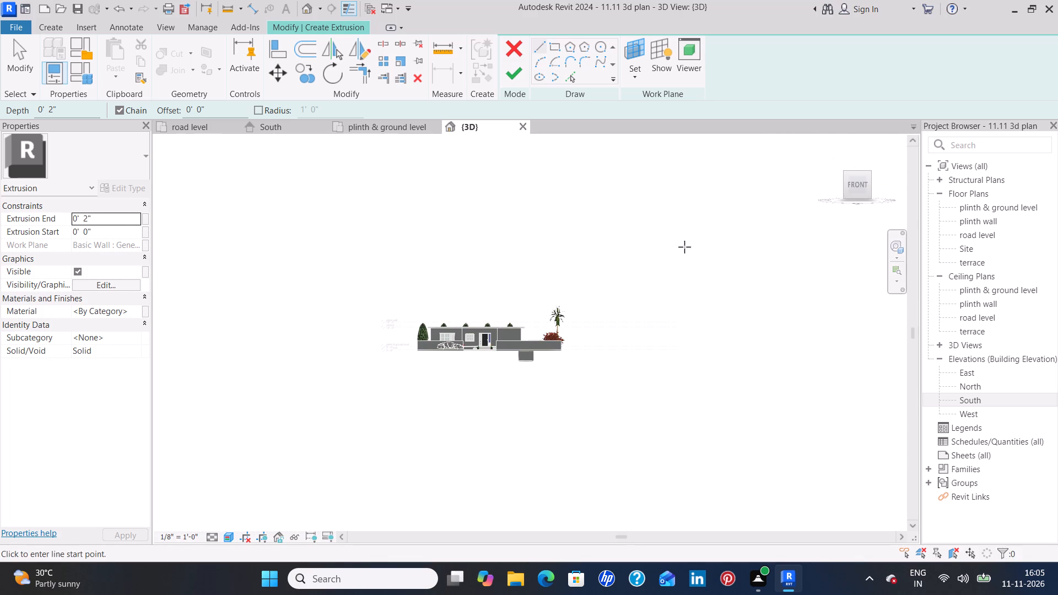
scroll(431, 342, up, 18)
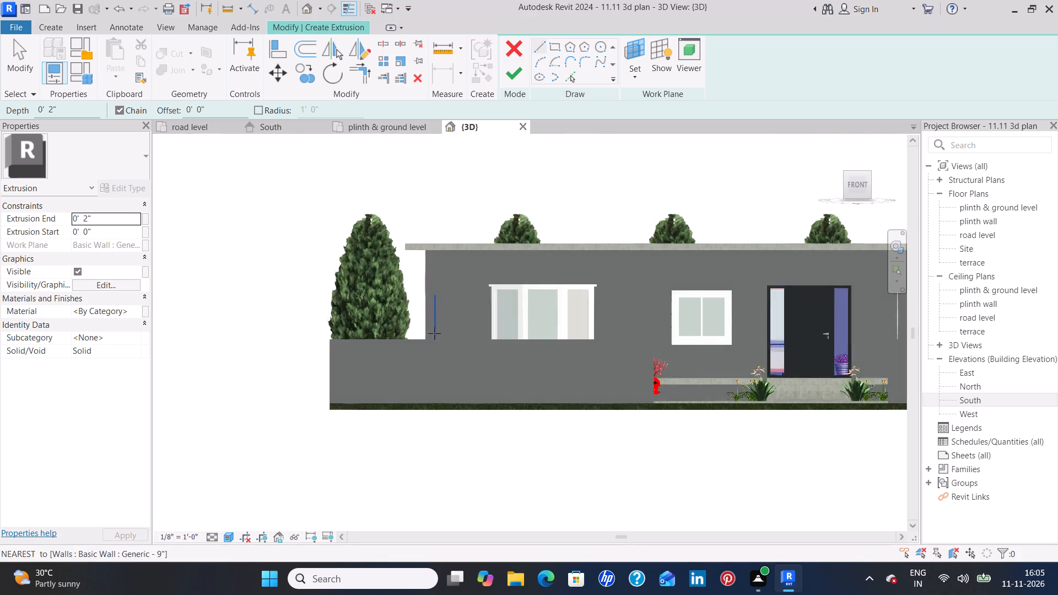
scroll(437, 327, up, 4)
middle_drag(534, 264, 449, 272)
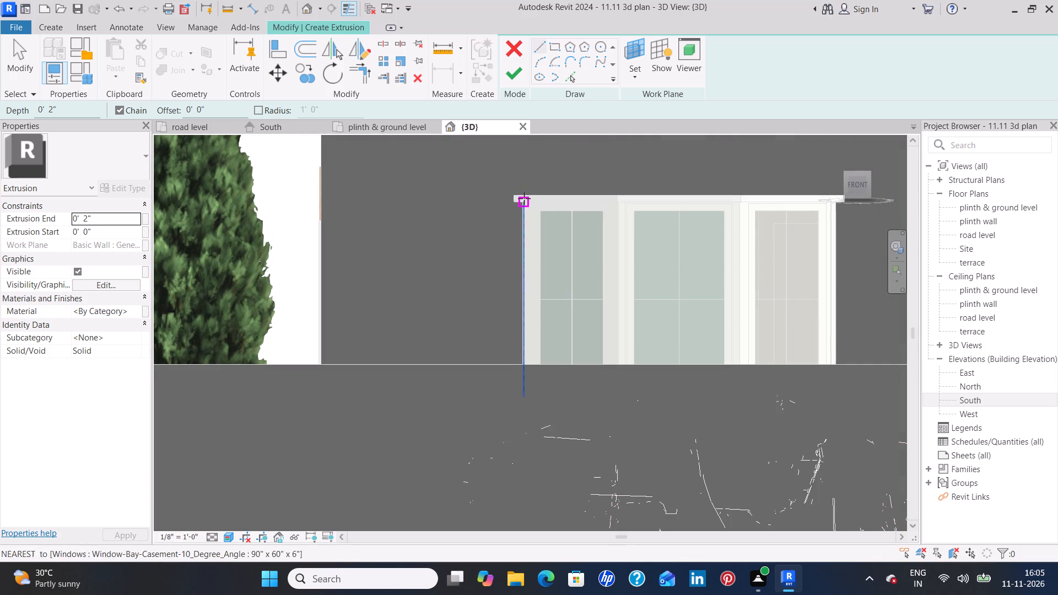
click(513, 192)
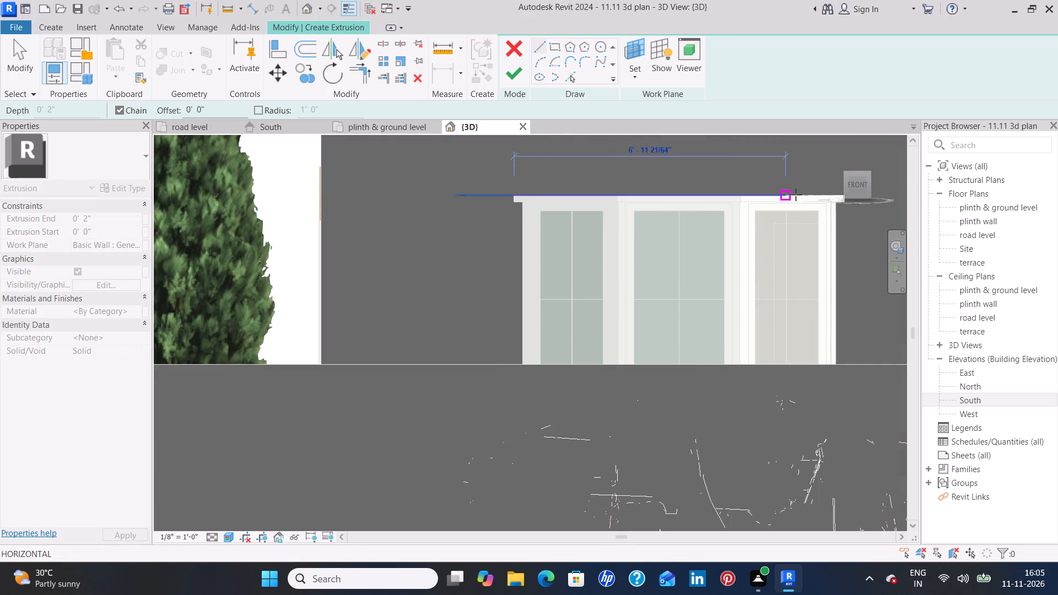
middle_drag(806, 193, 631, 194)
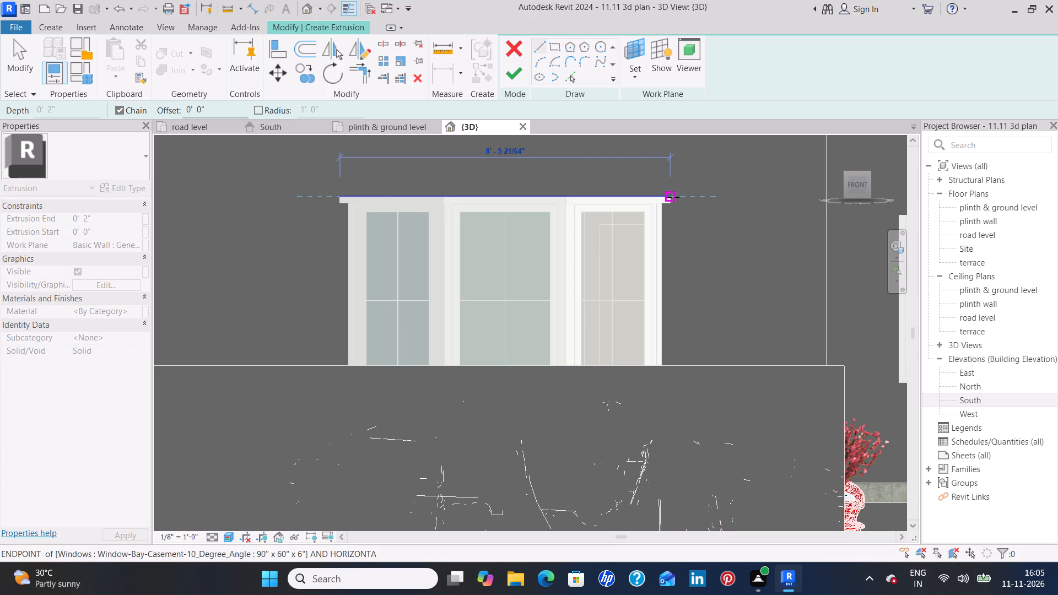
click(673, 197)
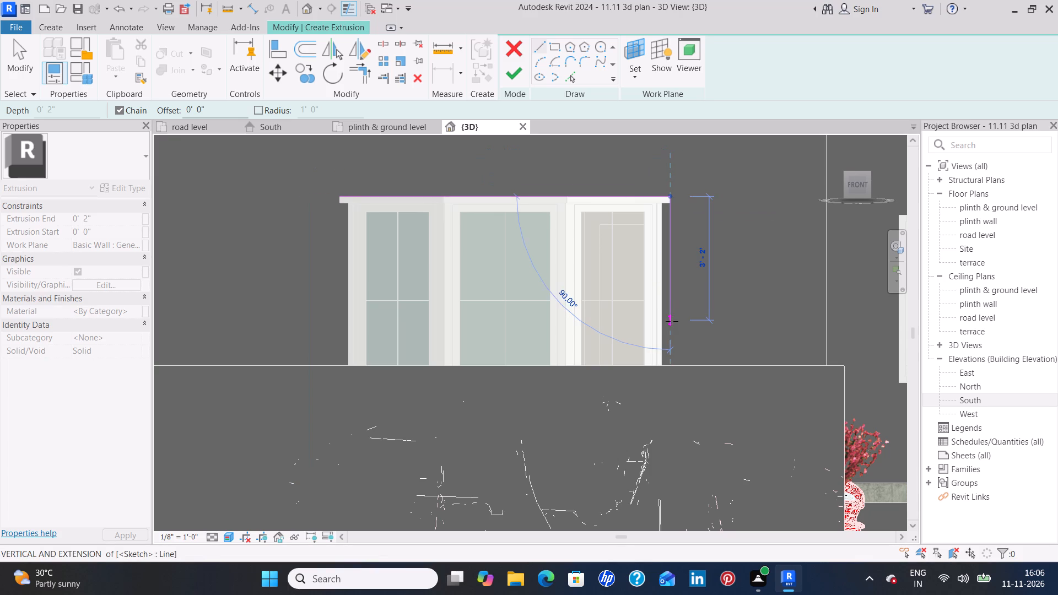
Add the side and bottom lines around the bay window to close the rectangular extrusion outline at its starting corner.
middle_drag(670, 326, 677, 247)
shift+middle_drag(677, 246, 678, 255)
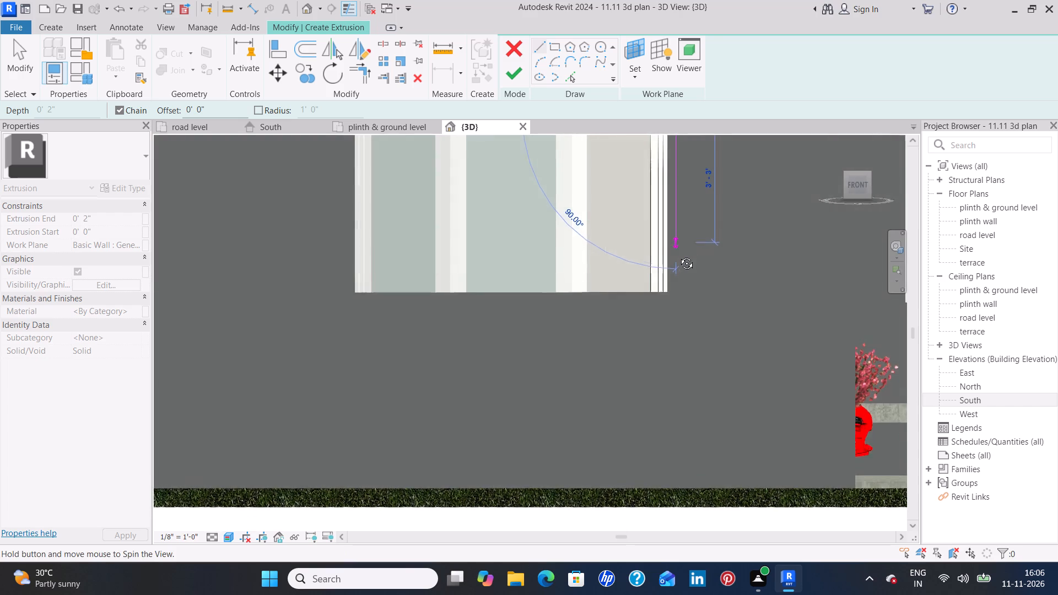
shift+middle_drag(678, 255, 678, 300)
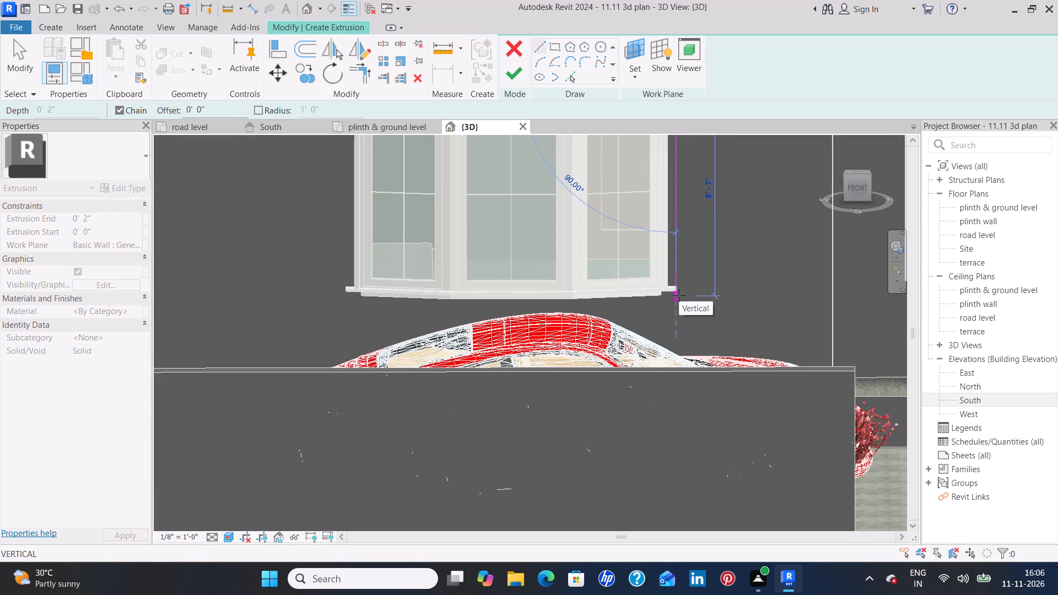
click(679, 295)
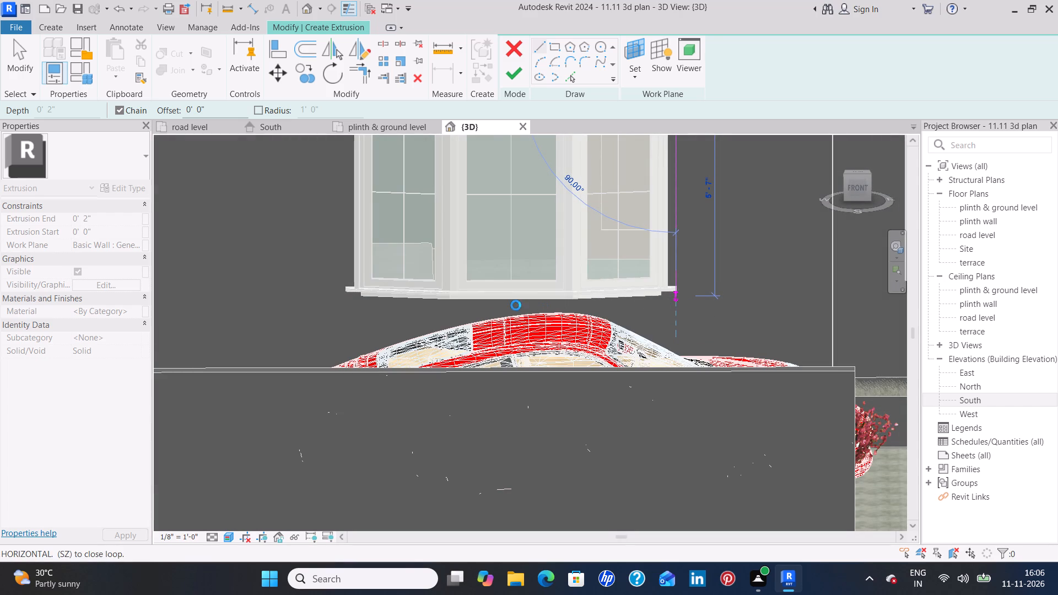
click(346, 293)
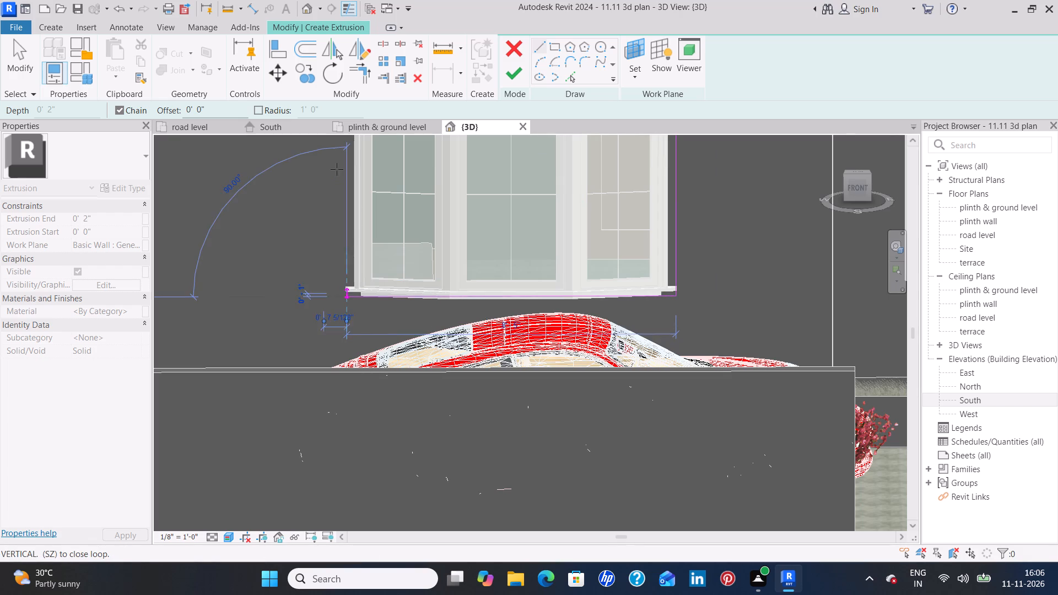
middle_drag(339, 149, 339, 151)
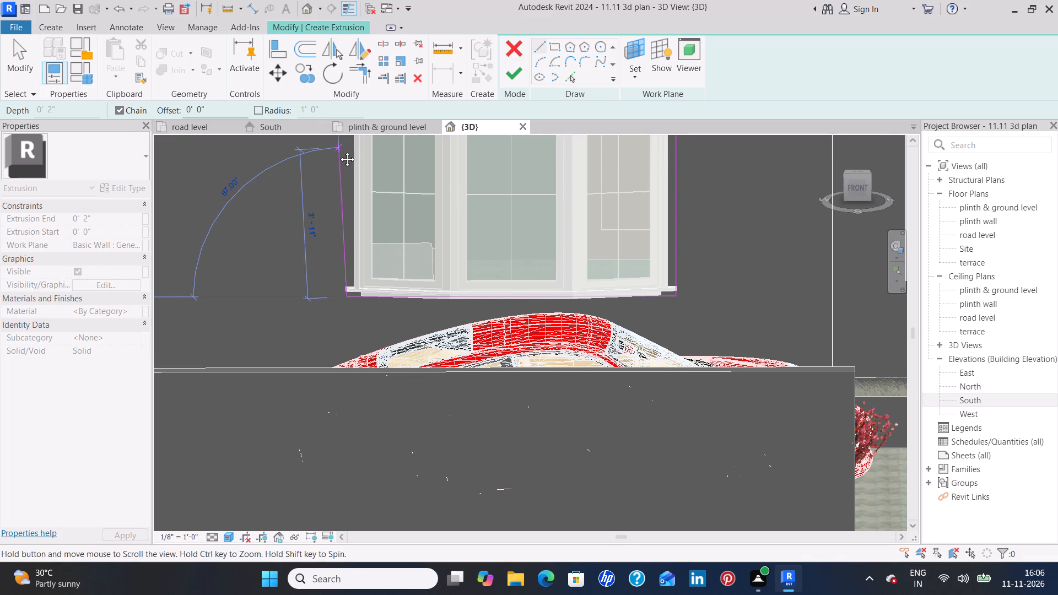
middle_drag(339, 151, 331, 256)
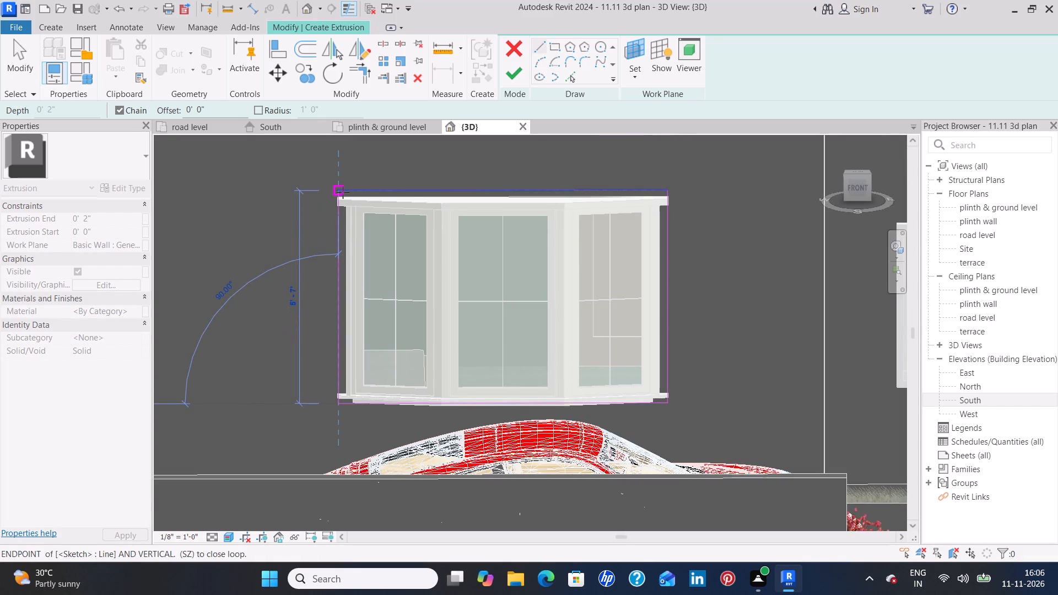
click(343, 192)
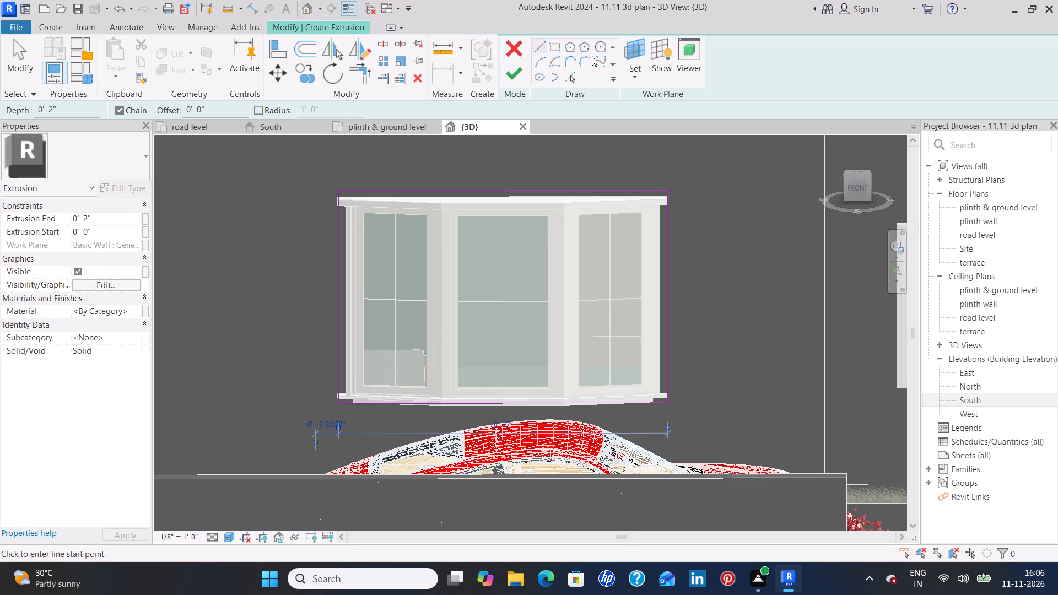
Sketch an outer rectangle around the existing frame outline of the bay window, using a 2" outward offset.
click(552, 47)
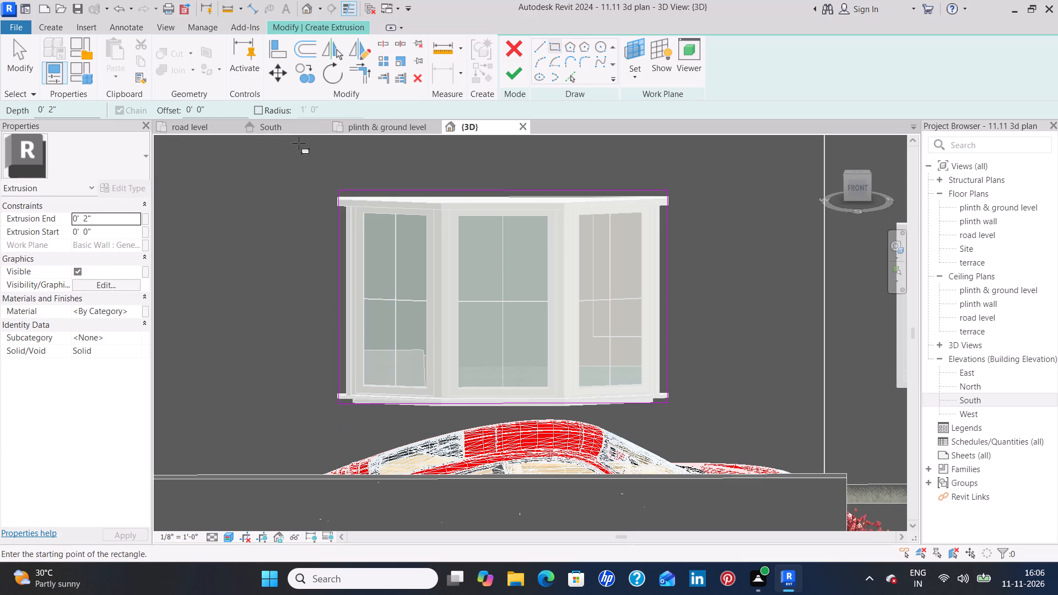
click(217, 115)
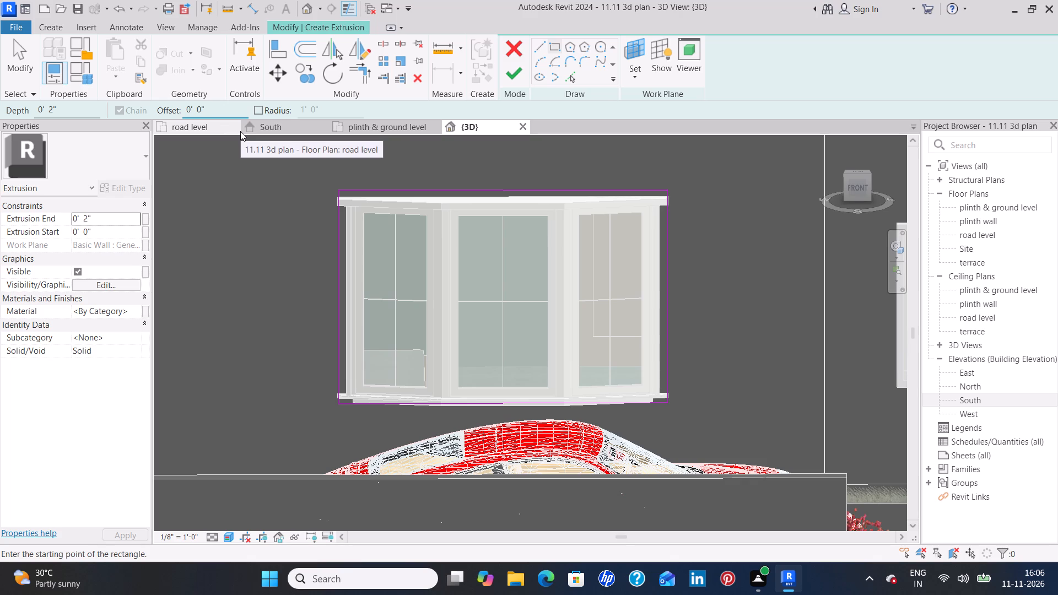
key(Delete)
key(2)
key(shift+quotedbl)
key(Return)
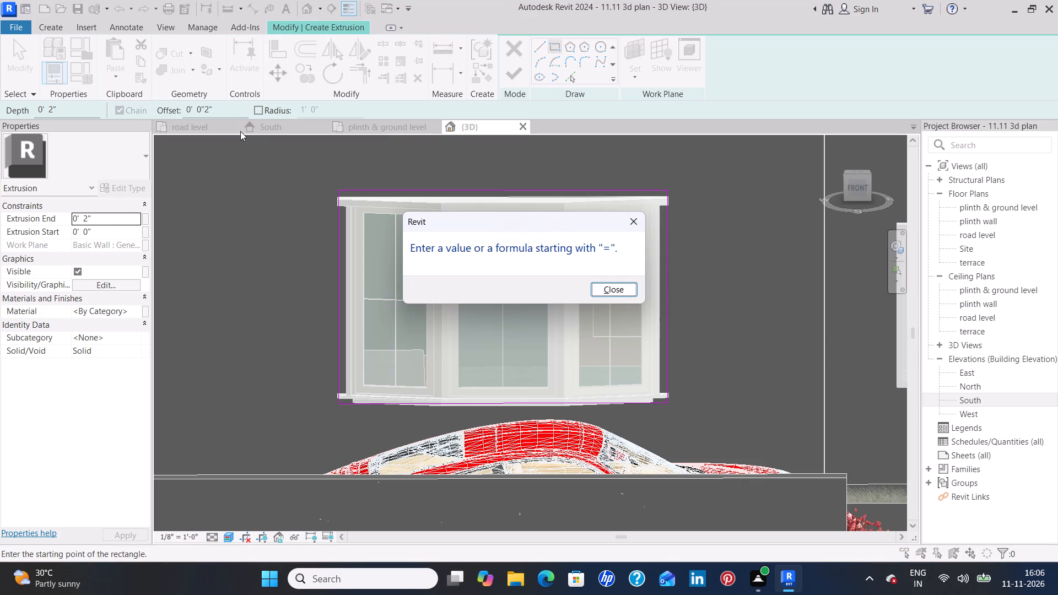
click(608, 294)
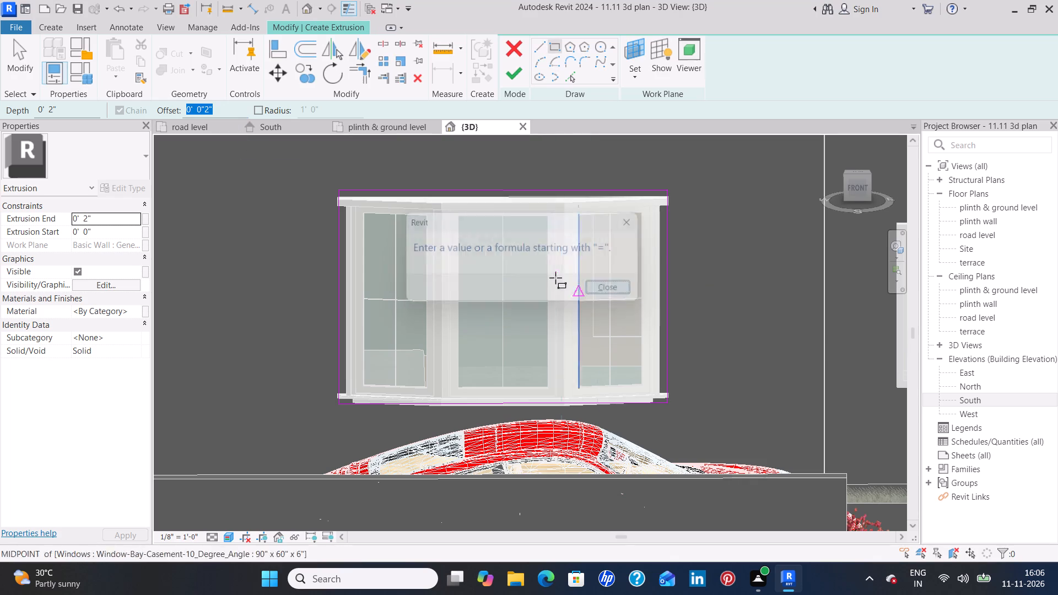
key(BackSpace)
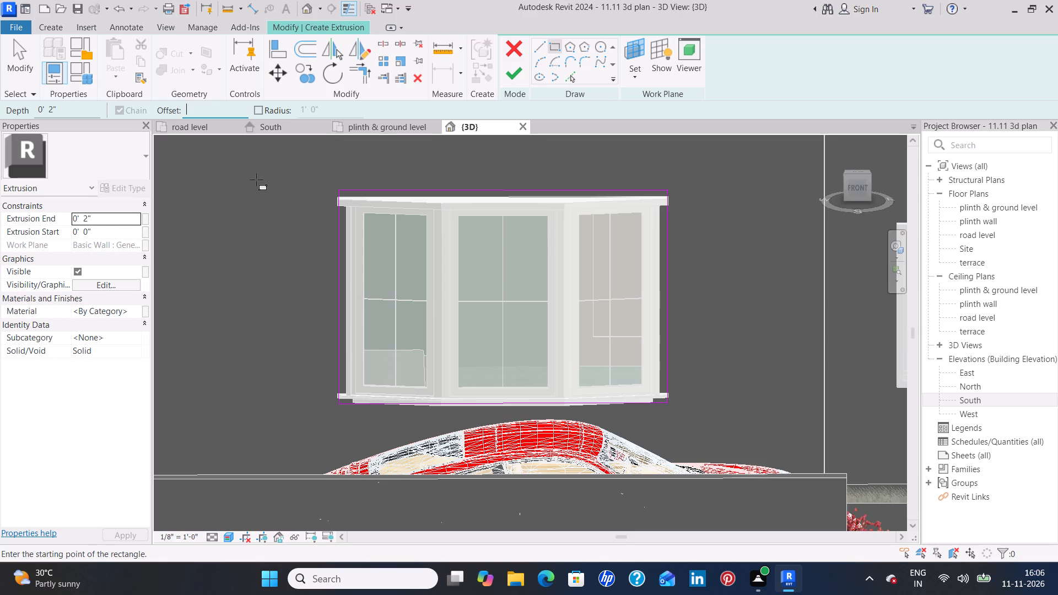
text(2")
key(Return)
click(337, 190)
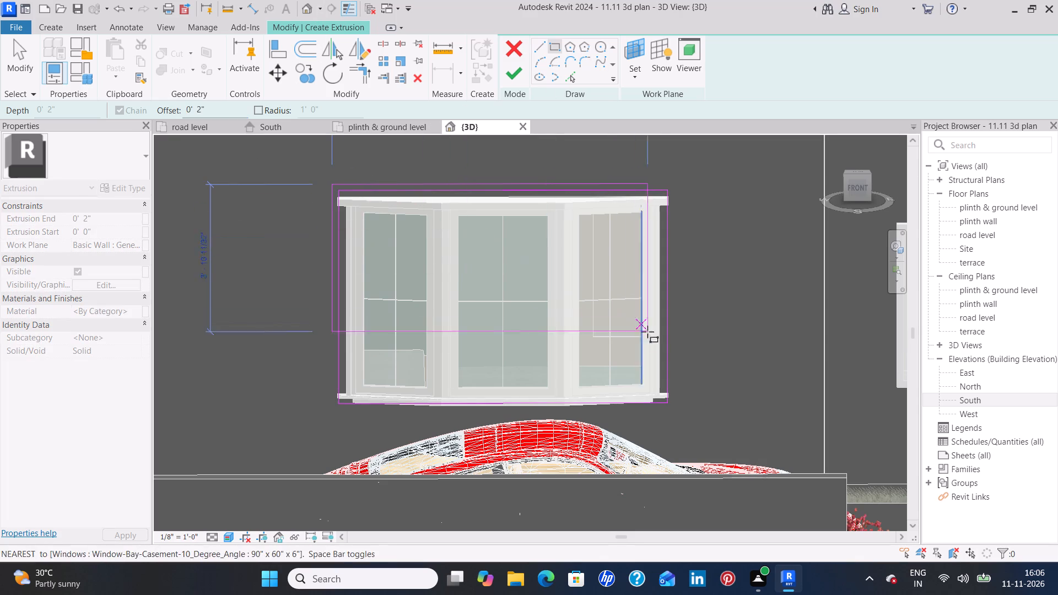
click(666, 404)
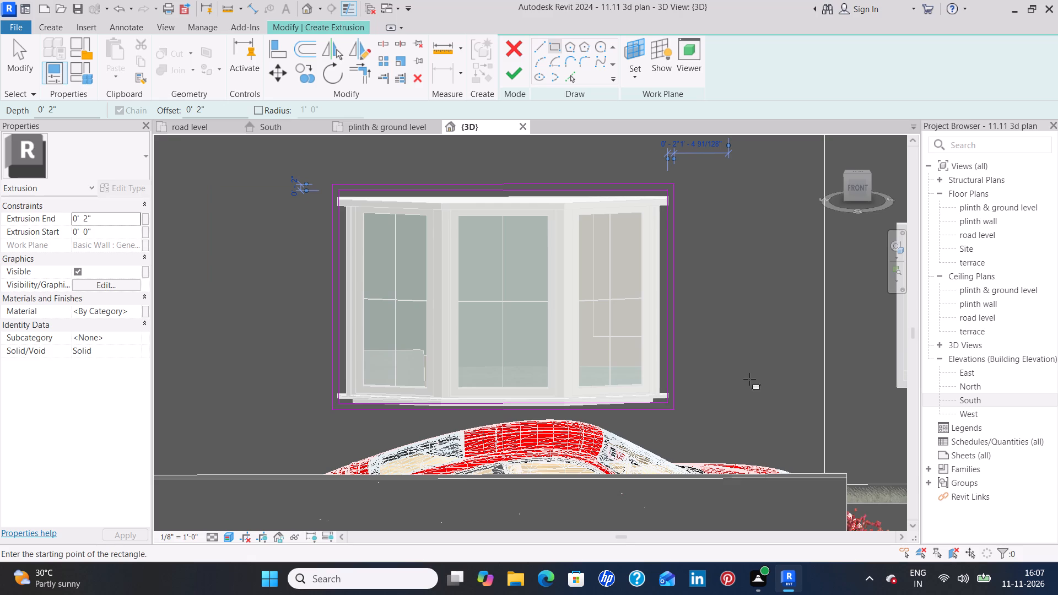
Examine from the front and both sides how the double frame outline sits against the bay window and wall.
shift+middle_drag(749, 379, 741, 337)
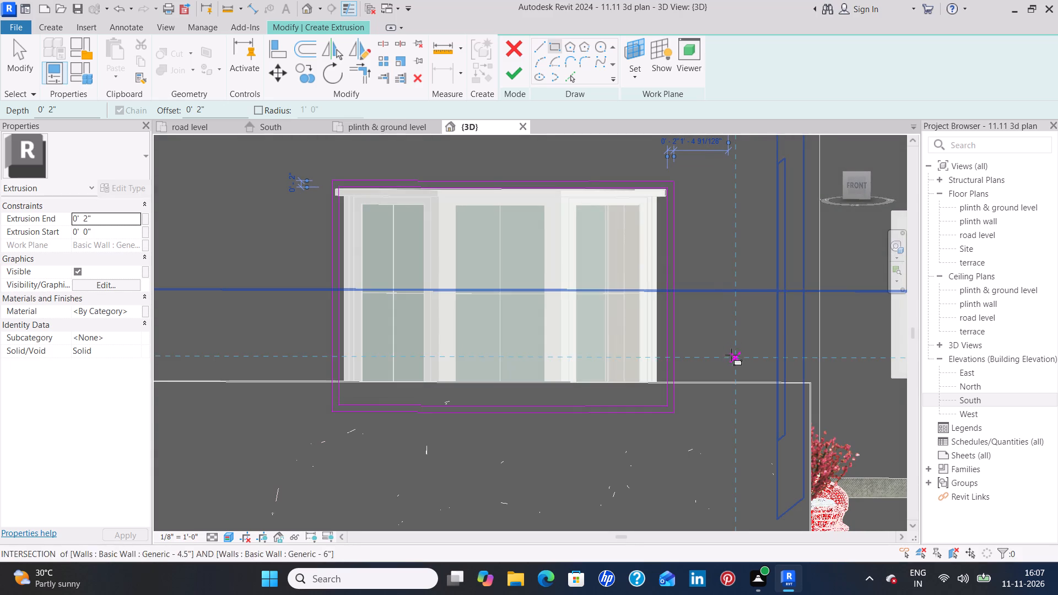
shift+middle_drag(714, 347, 716, 365)
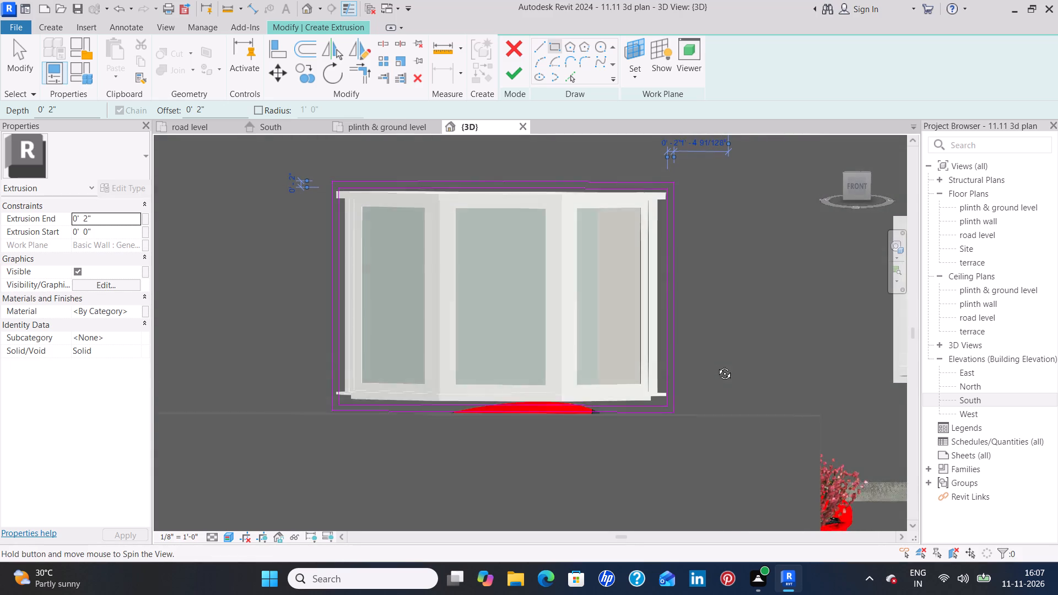
shift+middle_drag(716, 365, 636, 346)
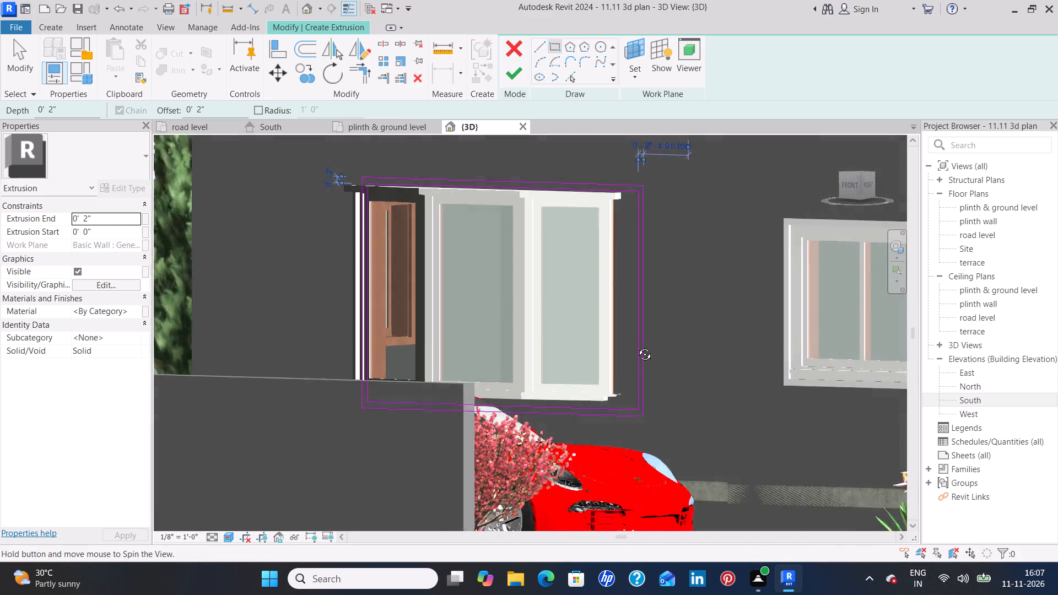
shift+middle_drag(636, 346, 635, 346)
shift+middle_drag(673, 342, 622, 348)
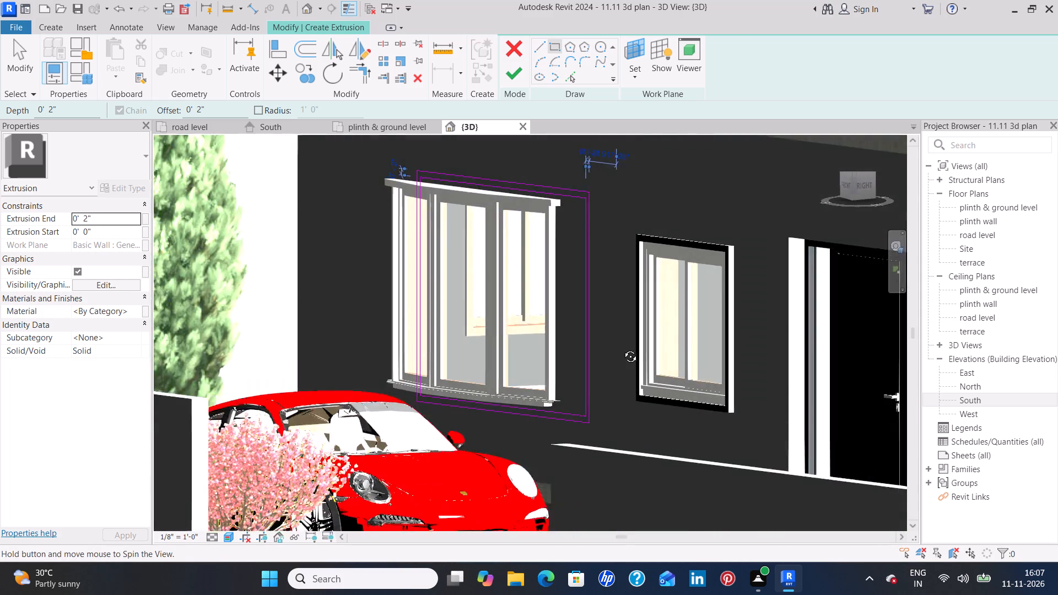
shift+middle_drag(622, 348, 568, 344)
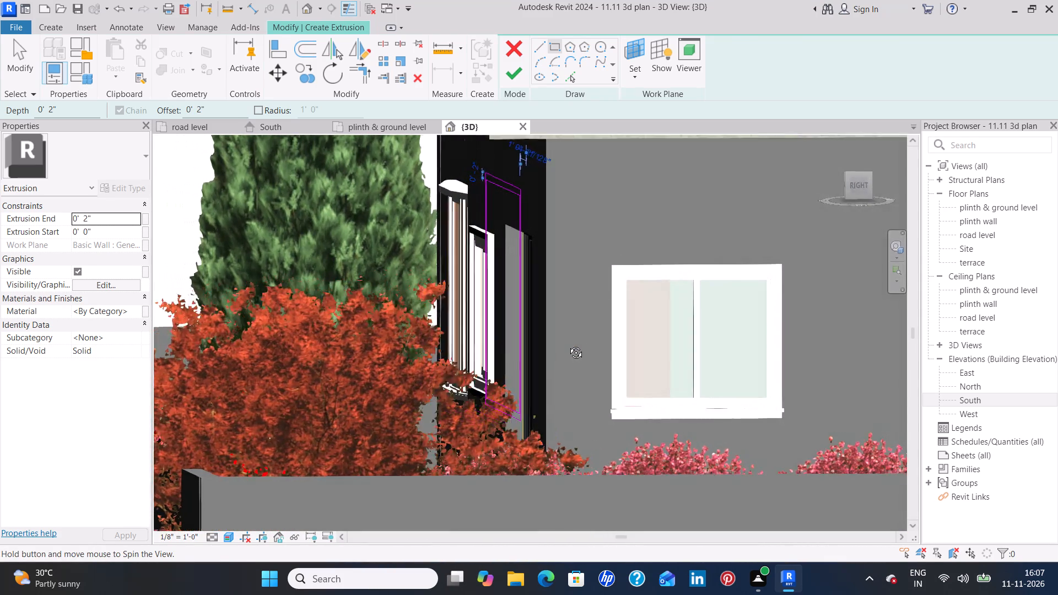
shift+middle_drag(568, 344, 572, 333)
shift+scroll(544, 344, down, 1)
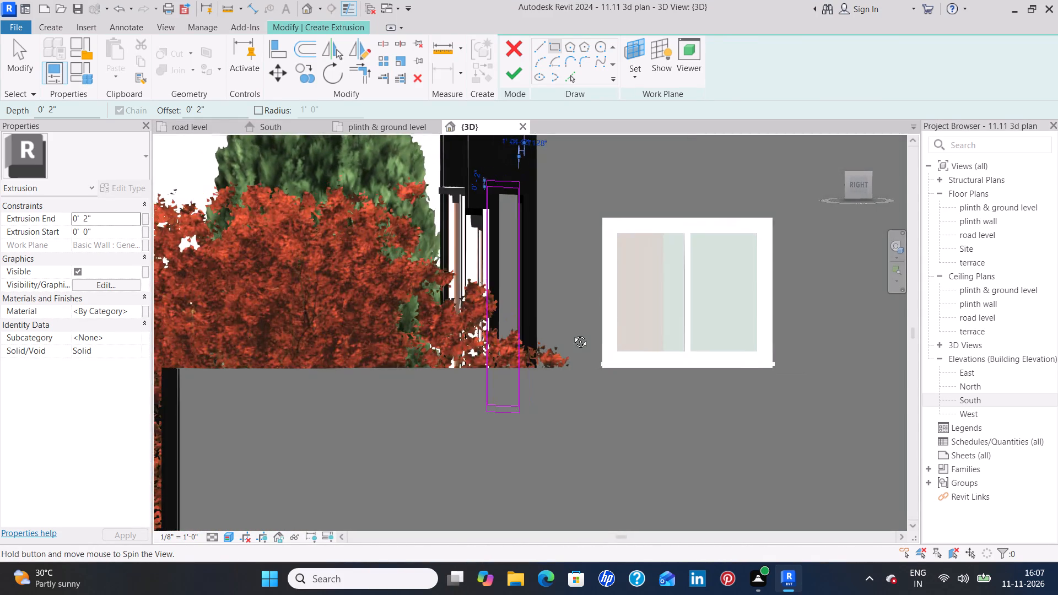
shift+middle_drag(572, 333, 921, 337)
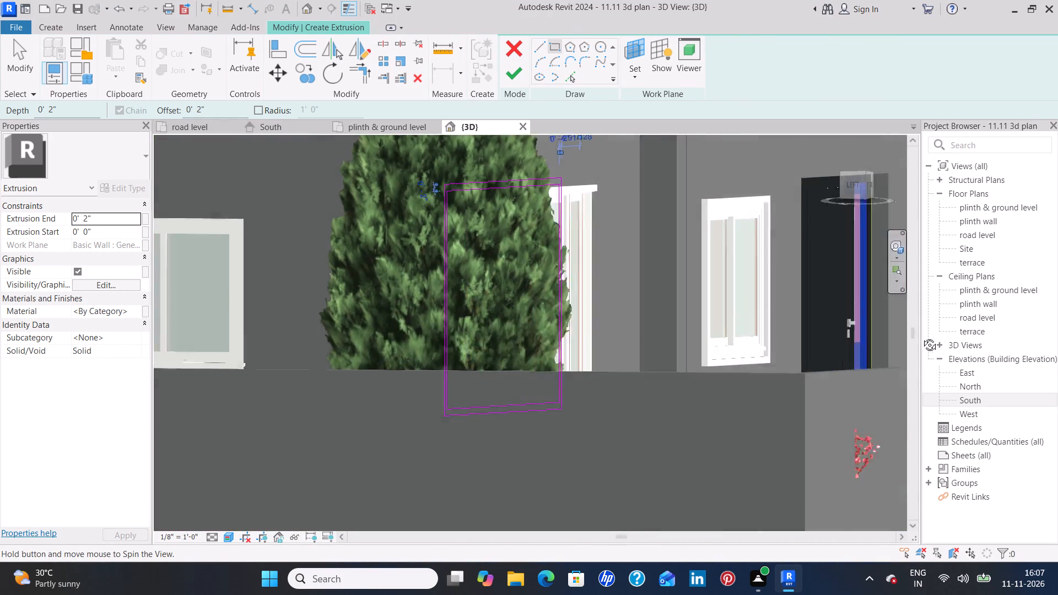
shift+middle_drag(921, 337, 940, 350)
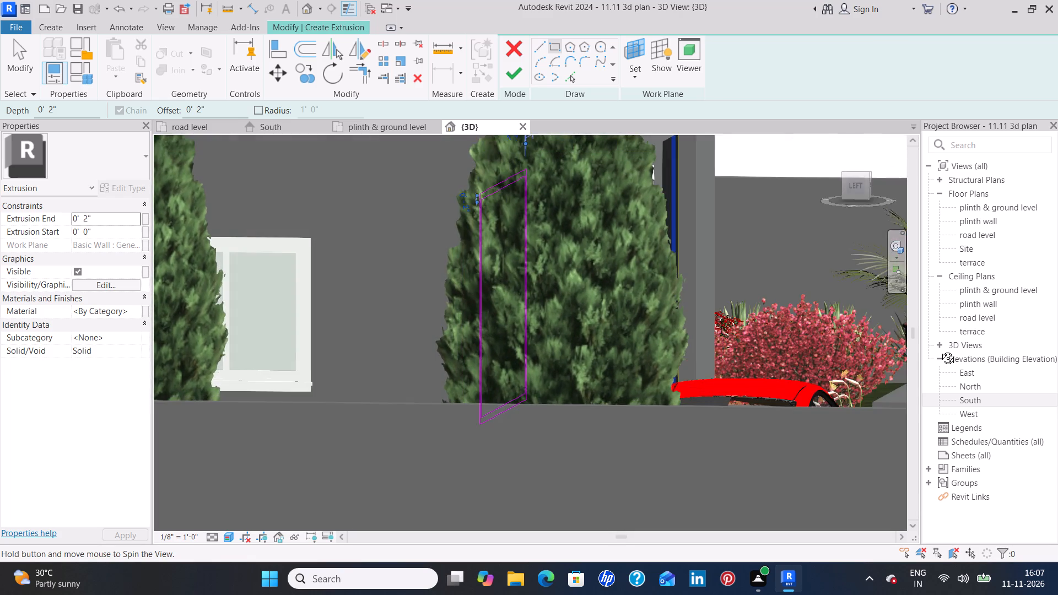
shift+middle_drag(940, 350, 880, 401)
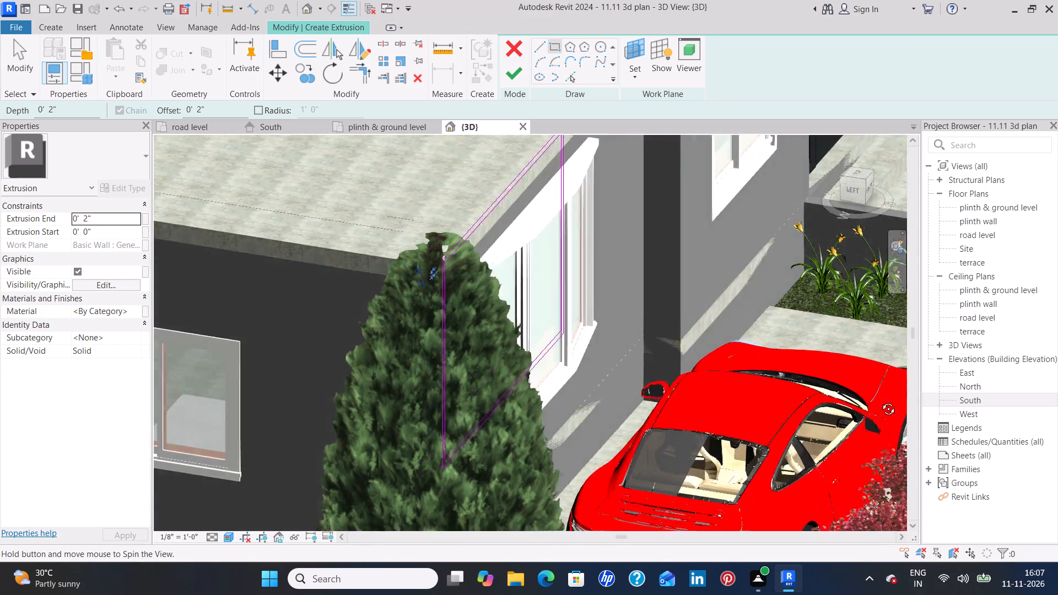
shift+middle_drag(880, 401, 812, 331)
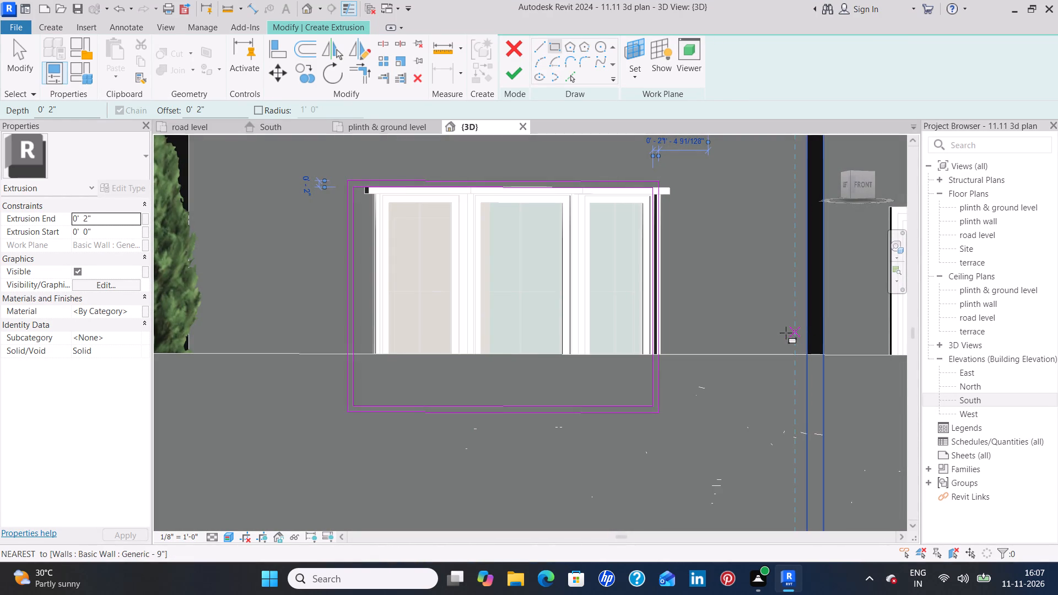
shift+middle_drag(786, 333, 727, 346)
shift+middle_click(727, 346)
shift+middle_click(730, 346)
shift+middle_click(732, 344)
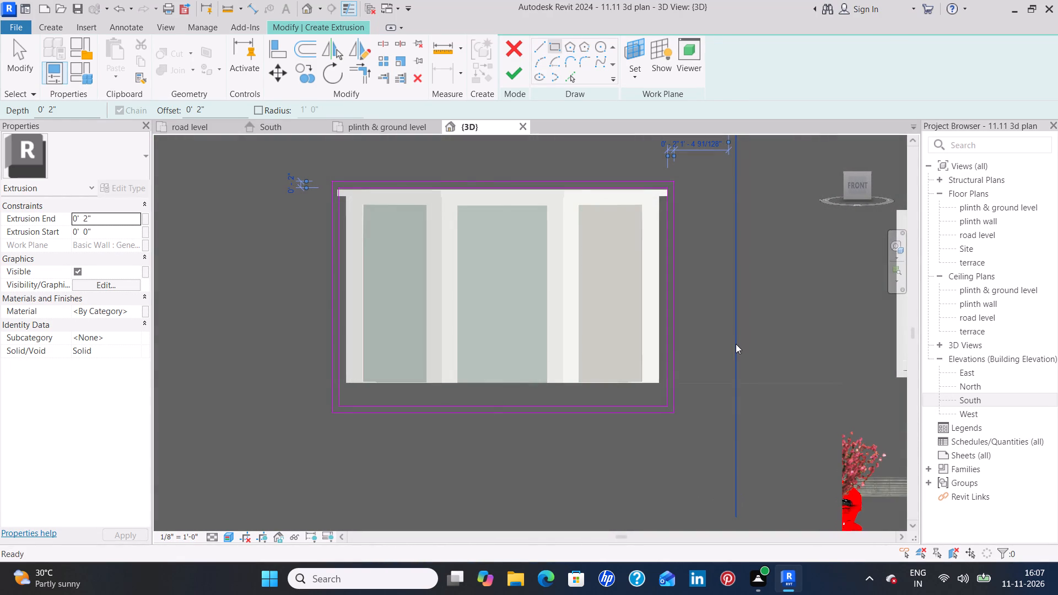
scroll(741, 327, down, 2)
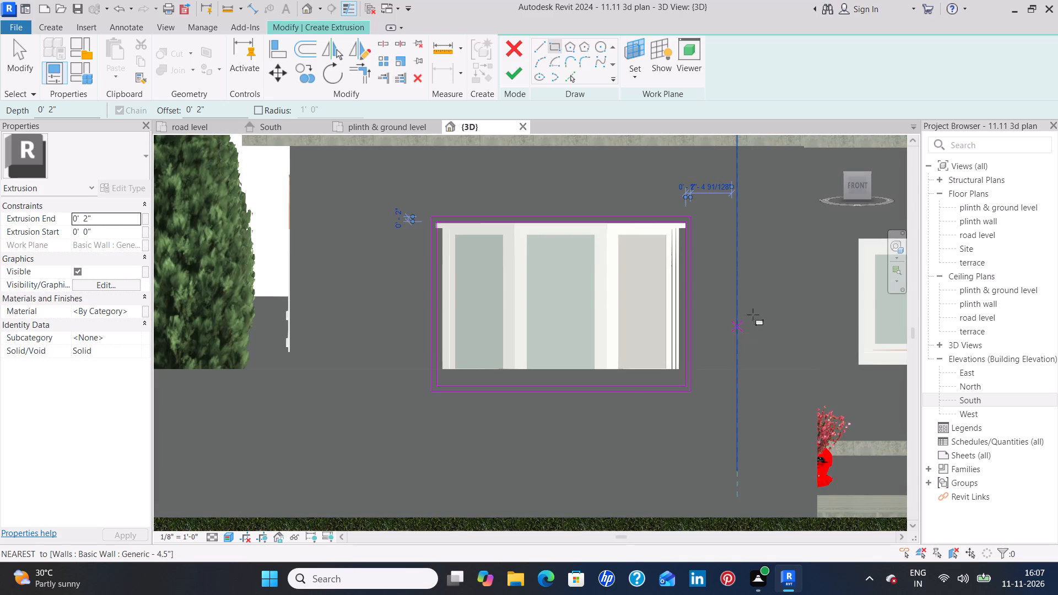
shift+middle_drag(774, 279, 776, 310)
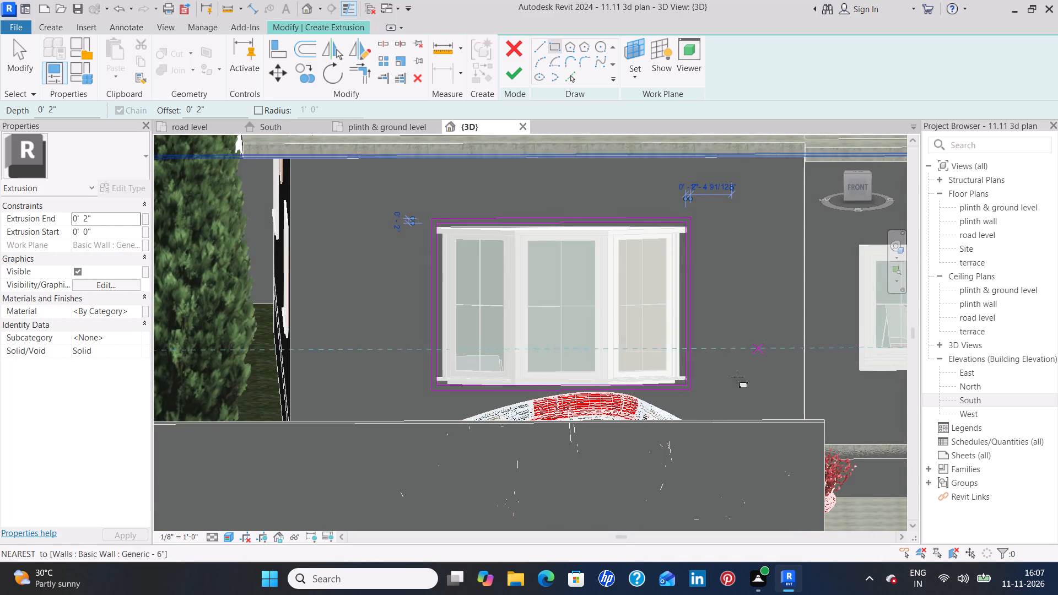
Nudge the inner and outer bottom lines of the frame sketch up together until the inner line meets the window sill.
scroll(711, 403, up, 9)
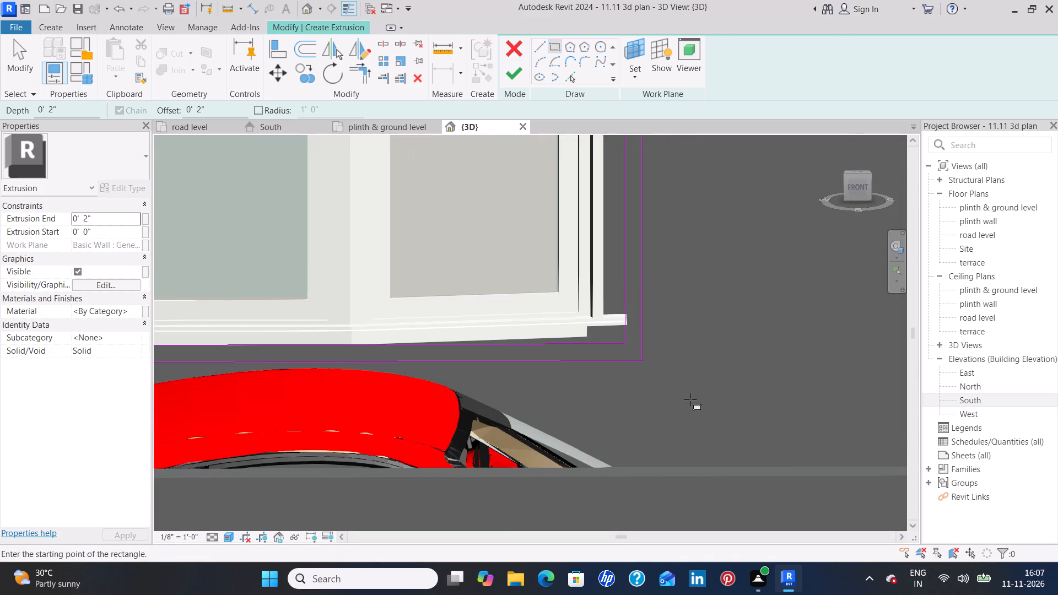
key(Escape)
key(Escape)
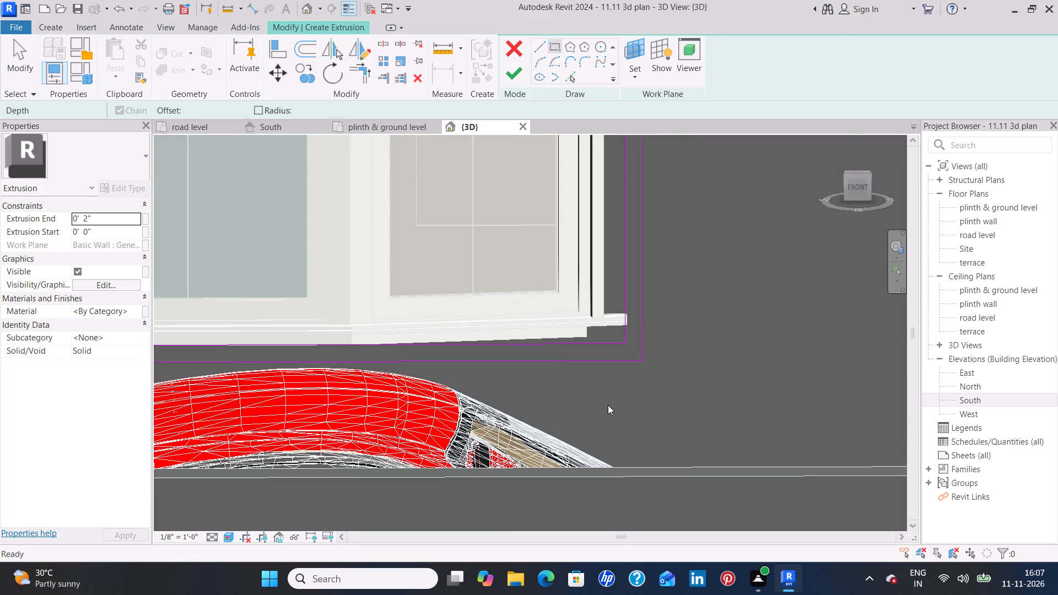
click(600, 365)
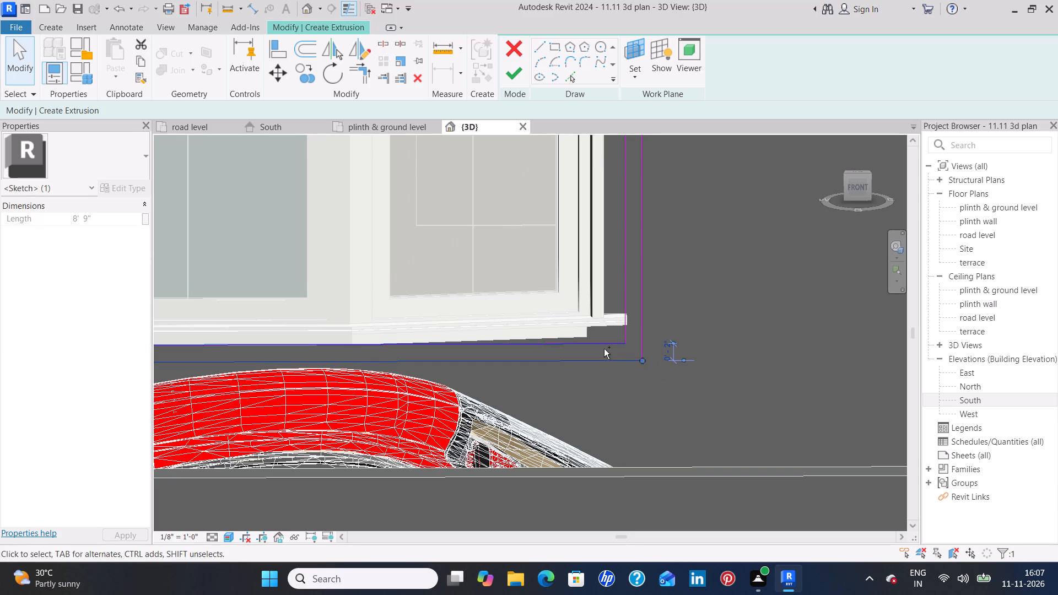
ctrl+click(605, 346)
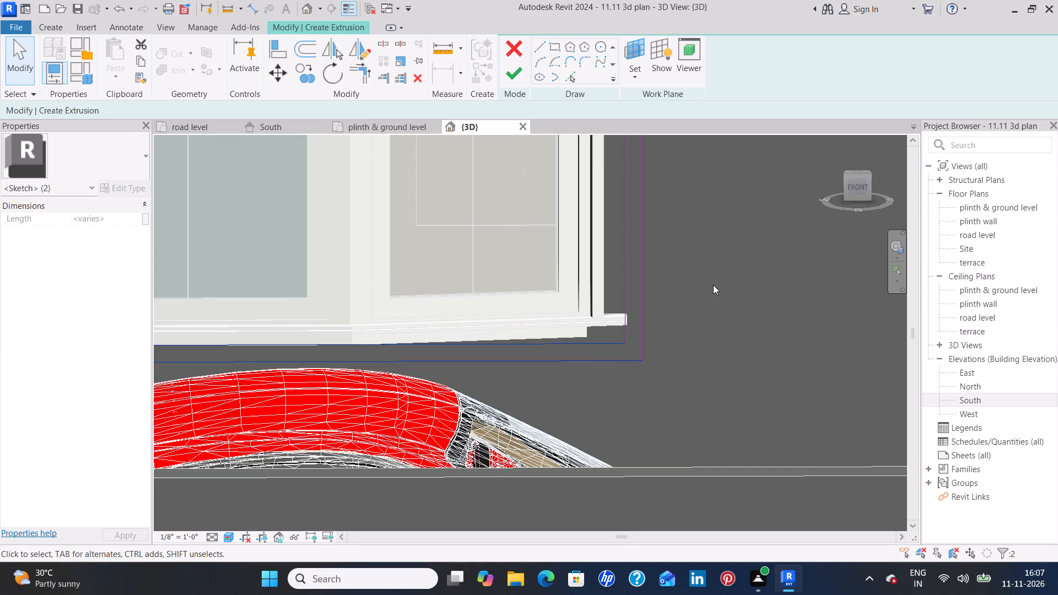
key(Up)
key(Up)
key(Up)
key(Up)
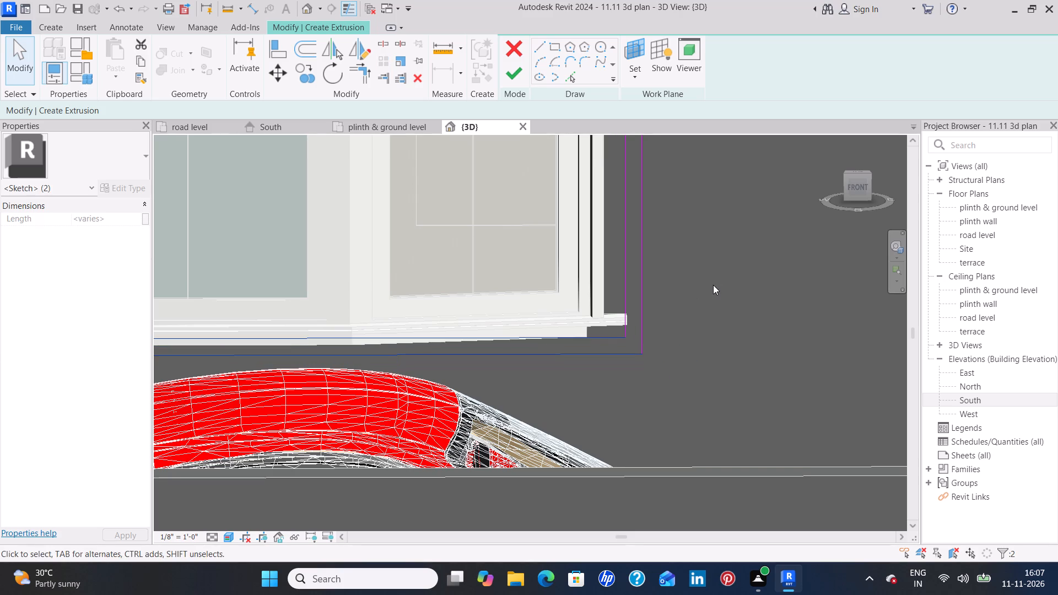
key(Up)
key(Up)
key(Up)
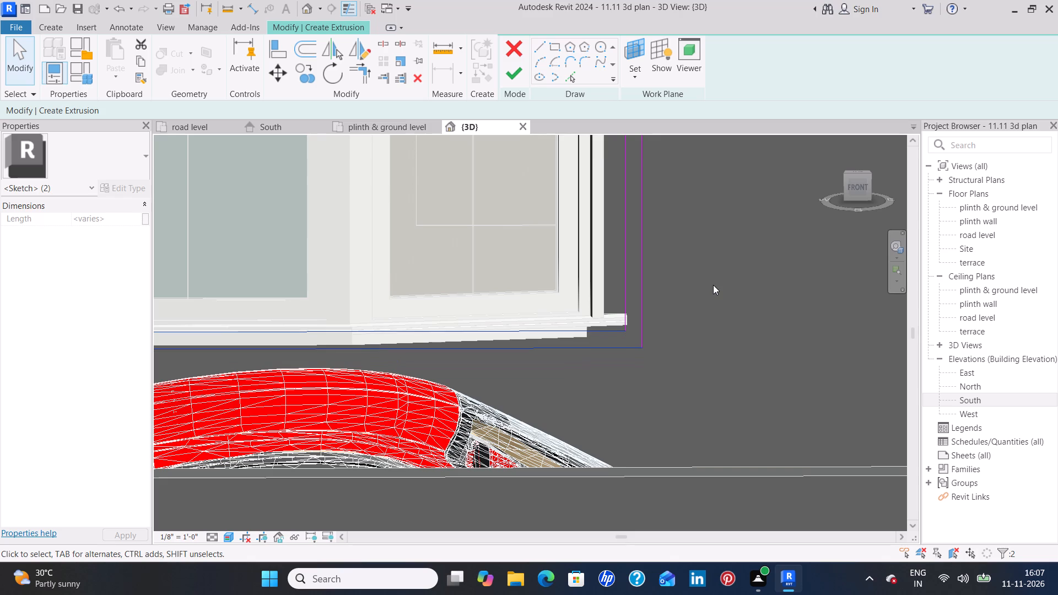
key(Up)
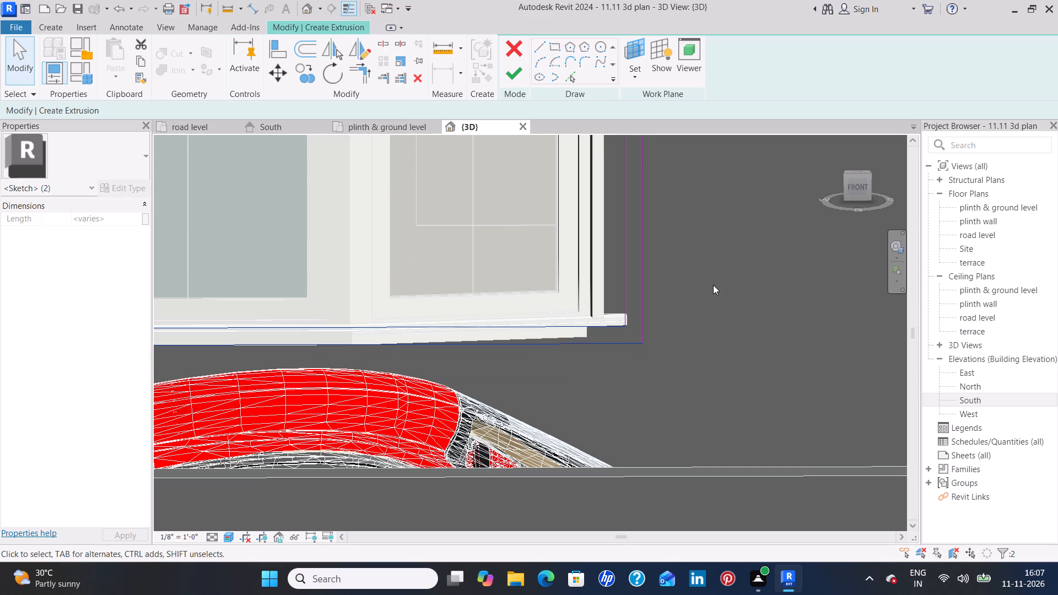
click(713, 285)
Finish the 2" deep frame extrusion and complete the in-place casework model.
scroll(713, 285, down, 4)
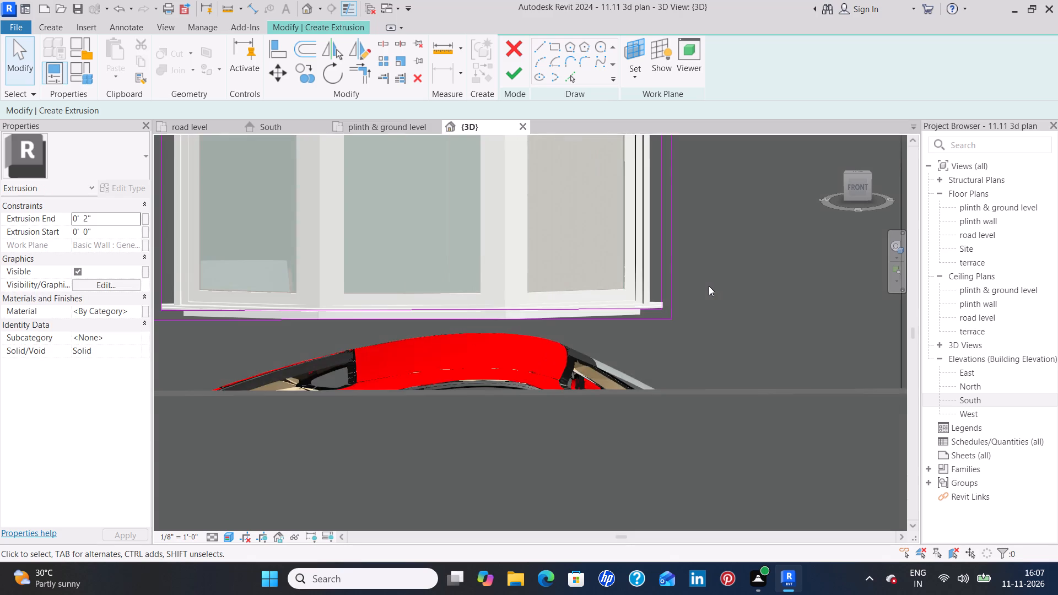
scroll(709, 286, down, 3)
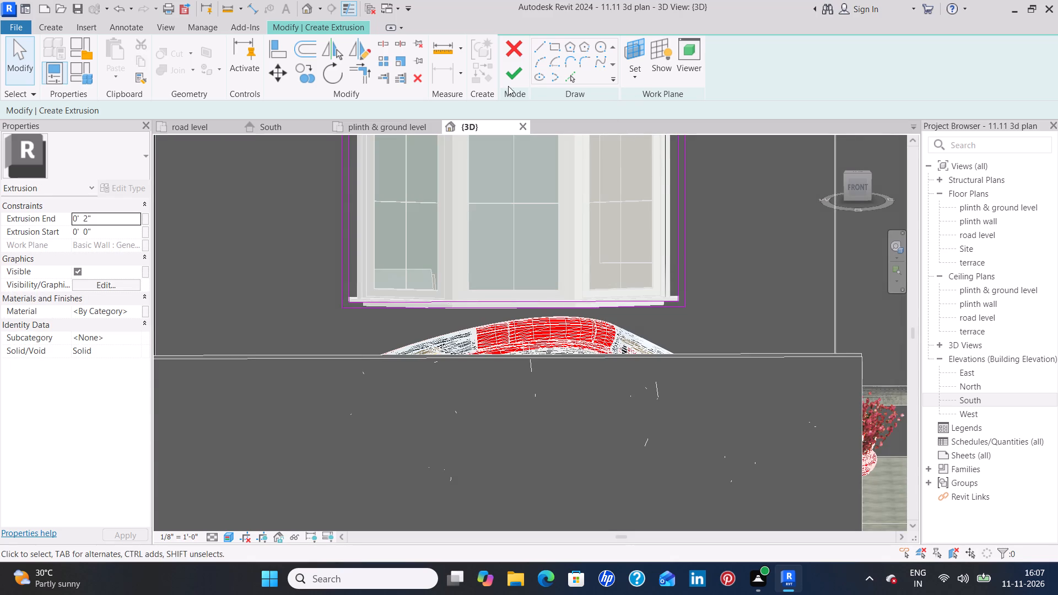
click(510, 73)
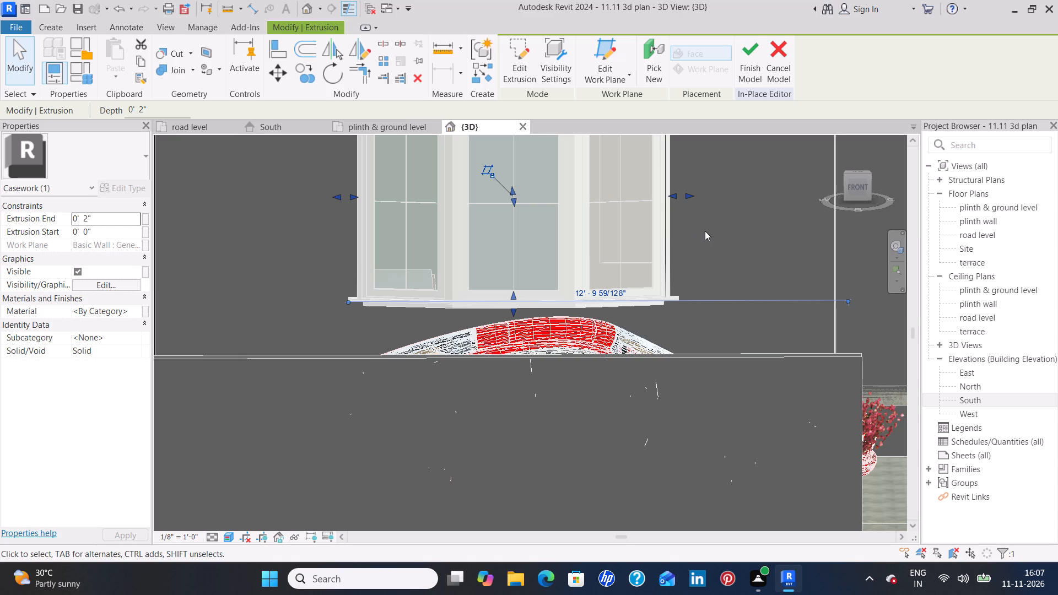
click(748, 72)
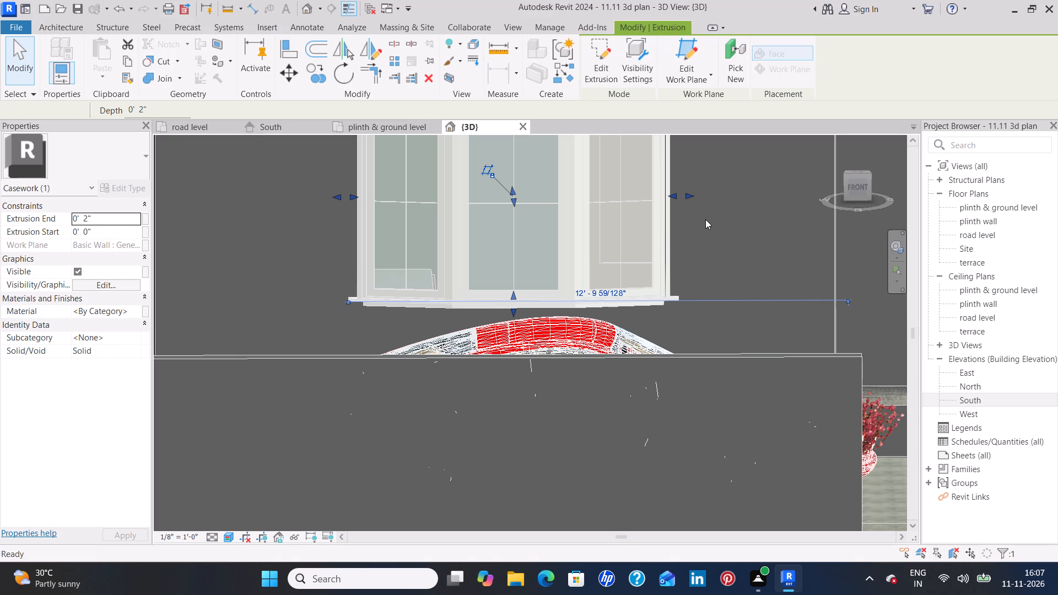
click(722, 245)
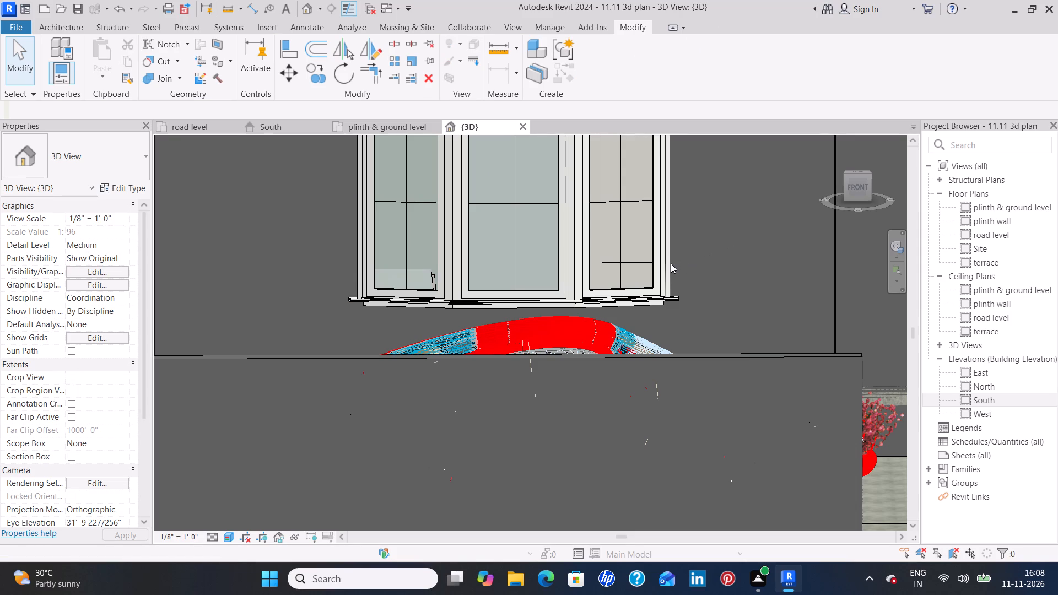
middle_drag(714, 231, 679, 384)
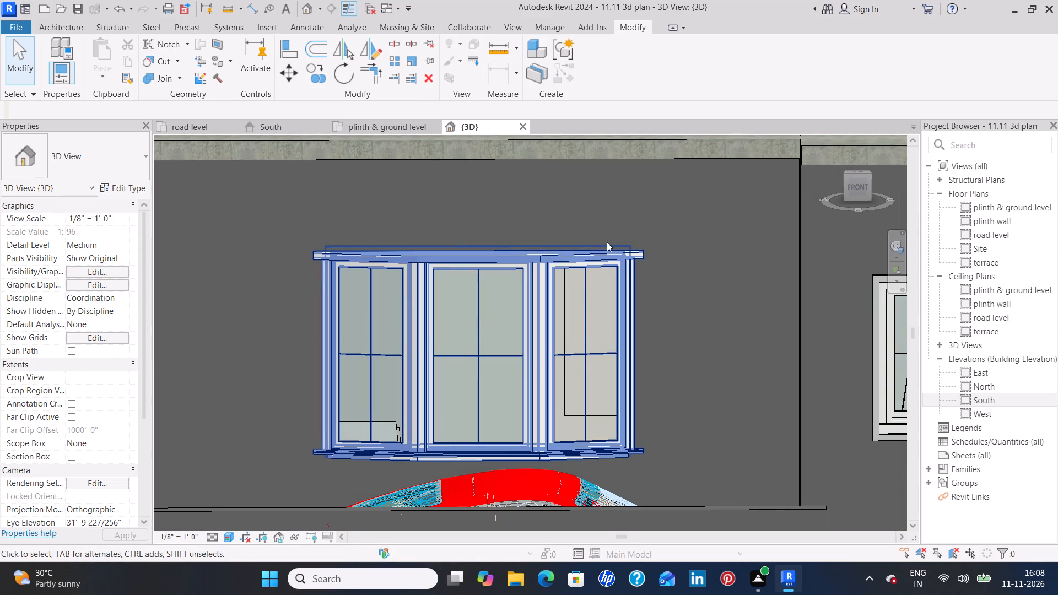
Examine the bay window's finished casework frame and the surrounding house facades from the front, side and back.
scroll(651, 294, down, 2)
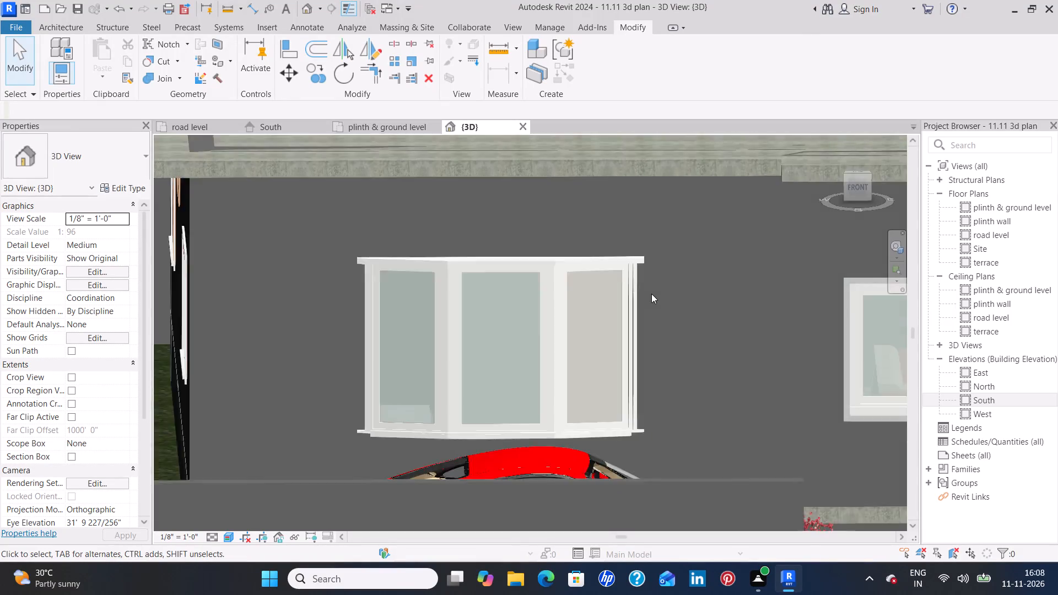
scroll(651, 294, down, 2)
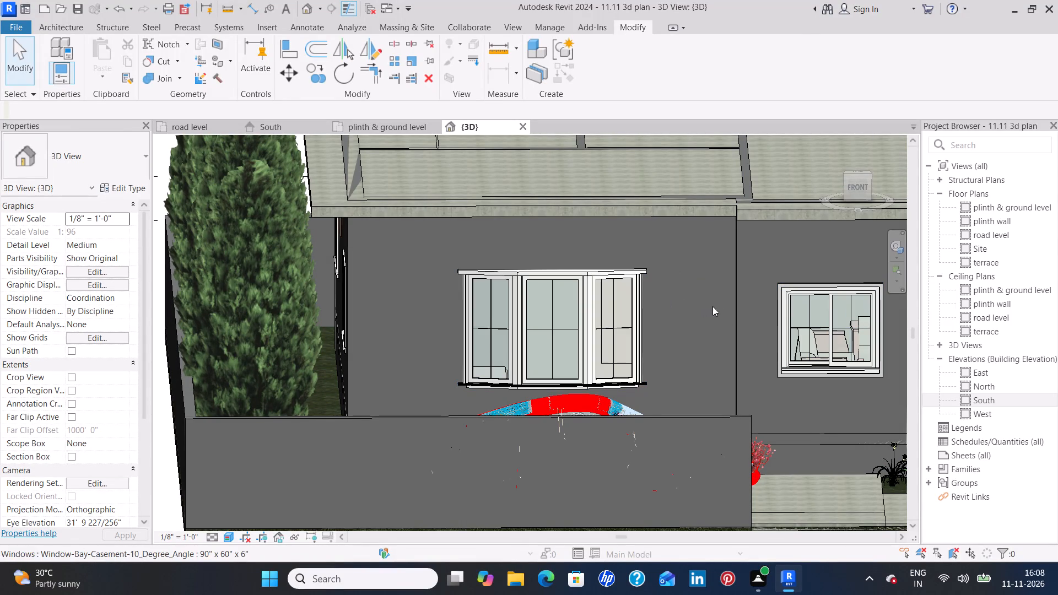
shift+middle_drag(735, 327, 733, 328)
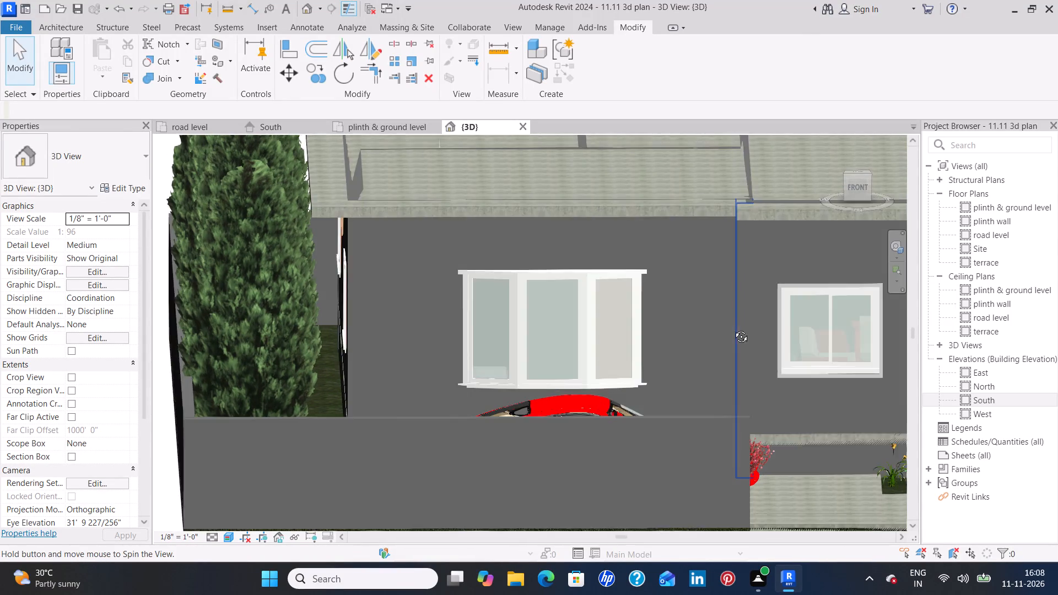
shift+middle_drag(733, 328, 562, 331)
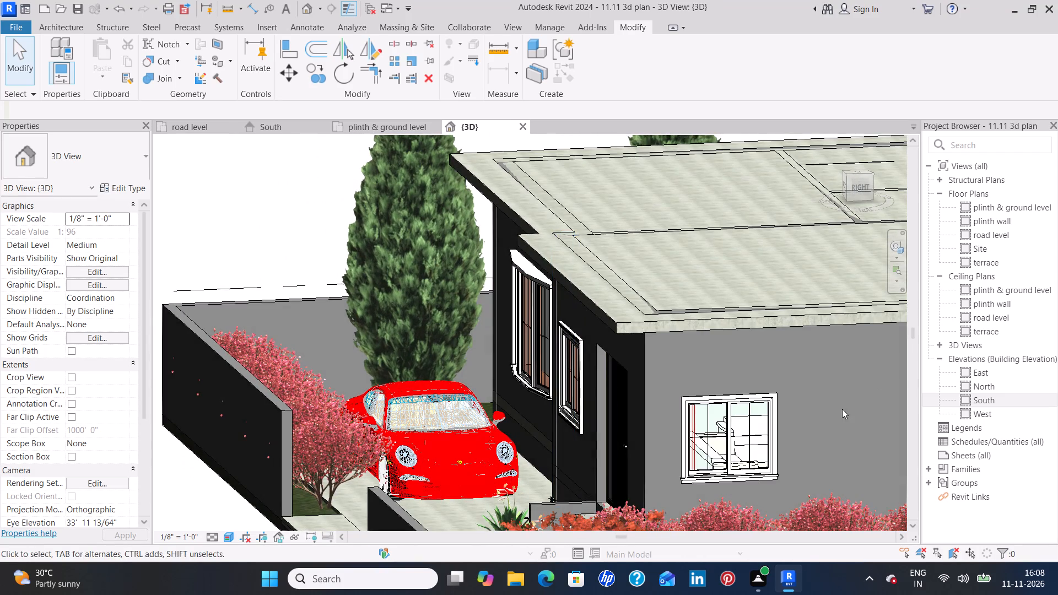
shift+middle_drag(840, 409, 812, 396)
shift+middle_drag(812, 396, 790, 389)
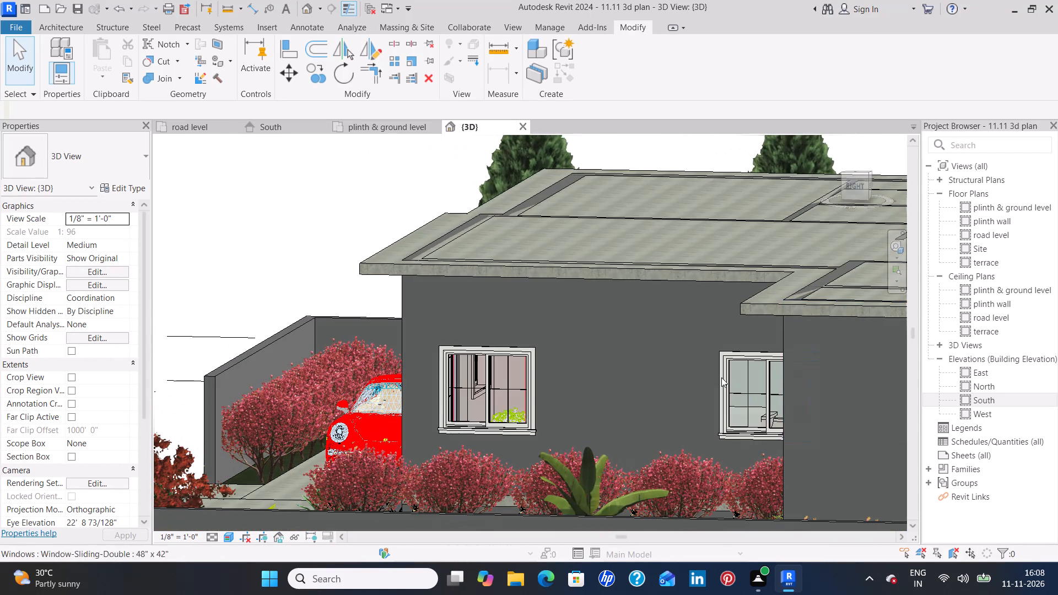
shift+middle_drag(657, 358, 670, 349)
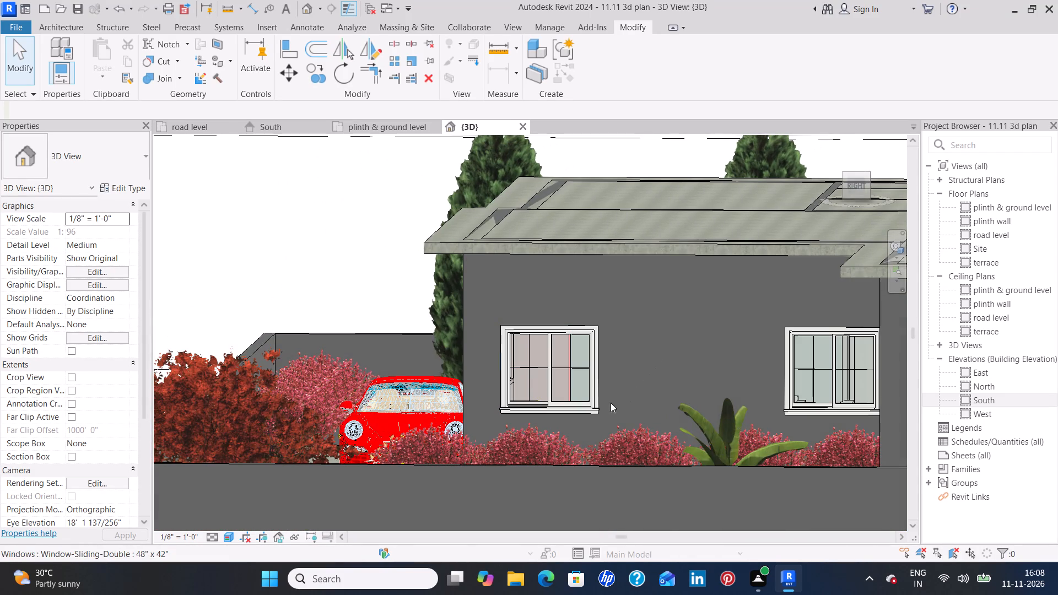
shift+middle_drag(669, 368, 545, 365)
shift+middle_drag(665, 342, 597, 348)
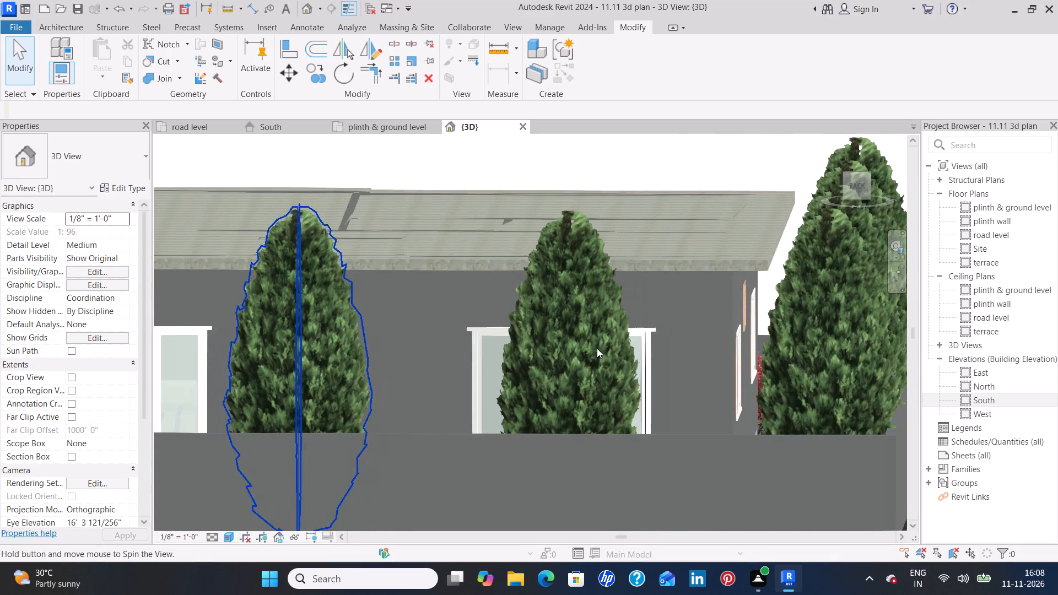
shift+middle_drag(764, 318, 510, 359)
shift+middle_drag(510, 359, 417, 335)
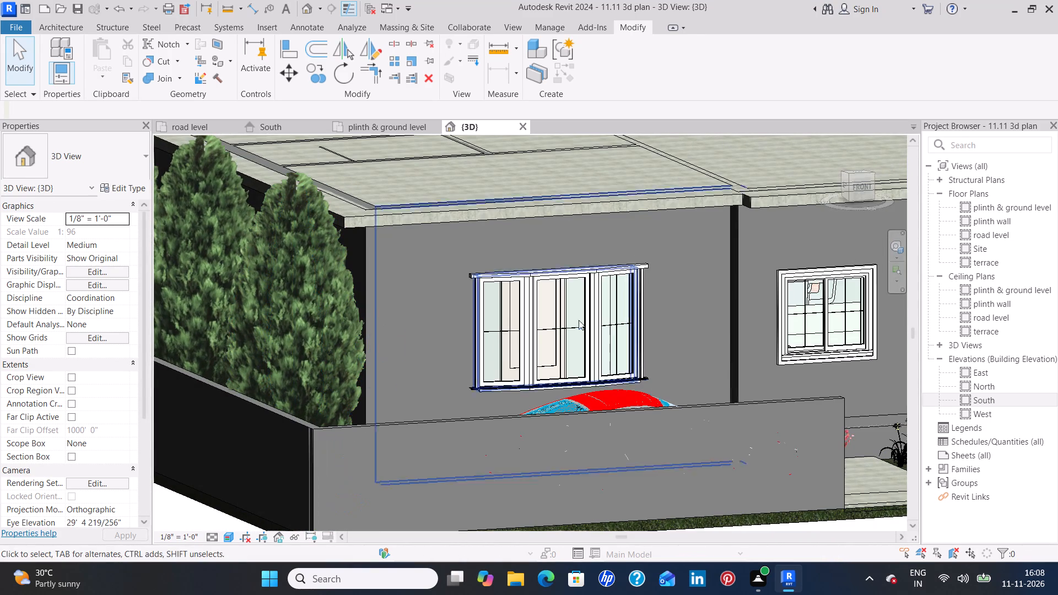
shift+middle_drag(771, 296, 693, 303)
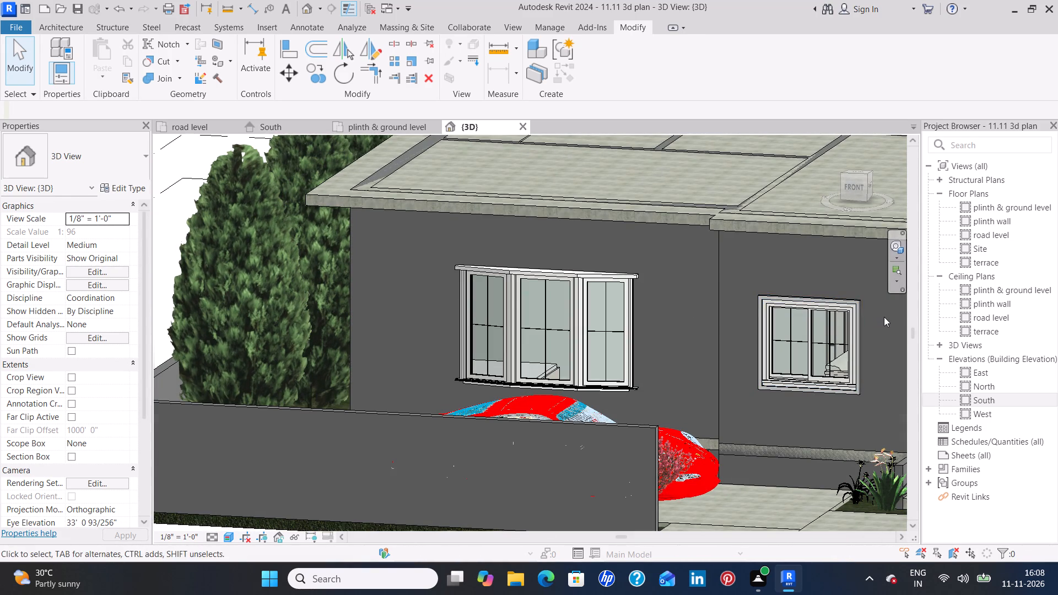
shift+scroll(884, 317, up, 1)
shift+middle_drag(743, 246, 808, 263)
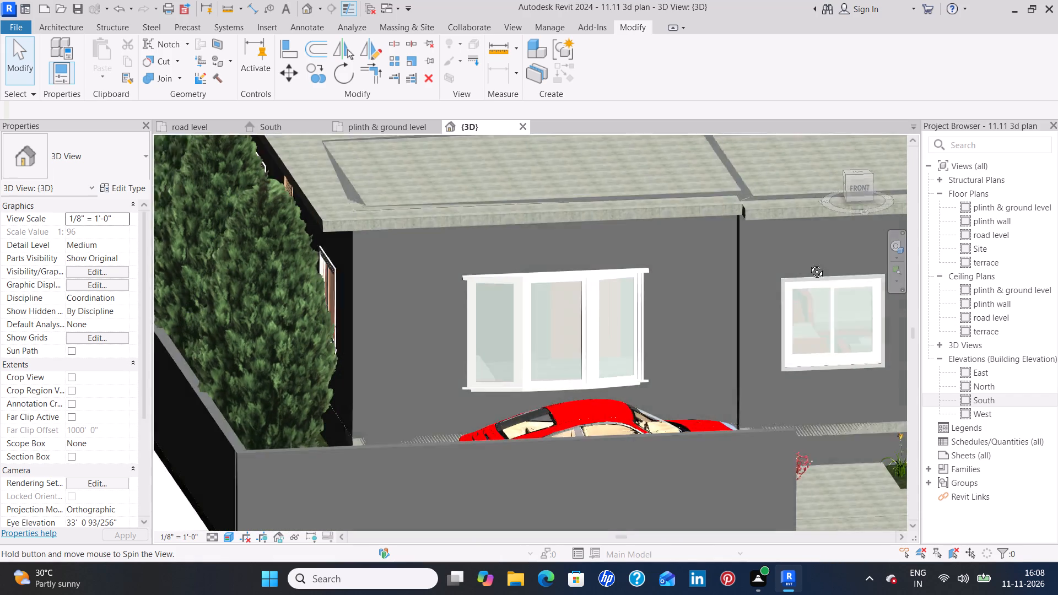
shift+middle_drag(808, 263, 811, 263)
middle_drag(807, 252, 671, 219)
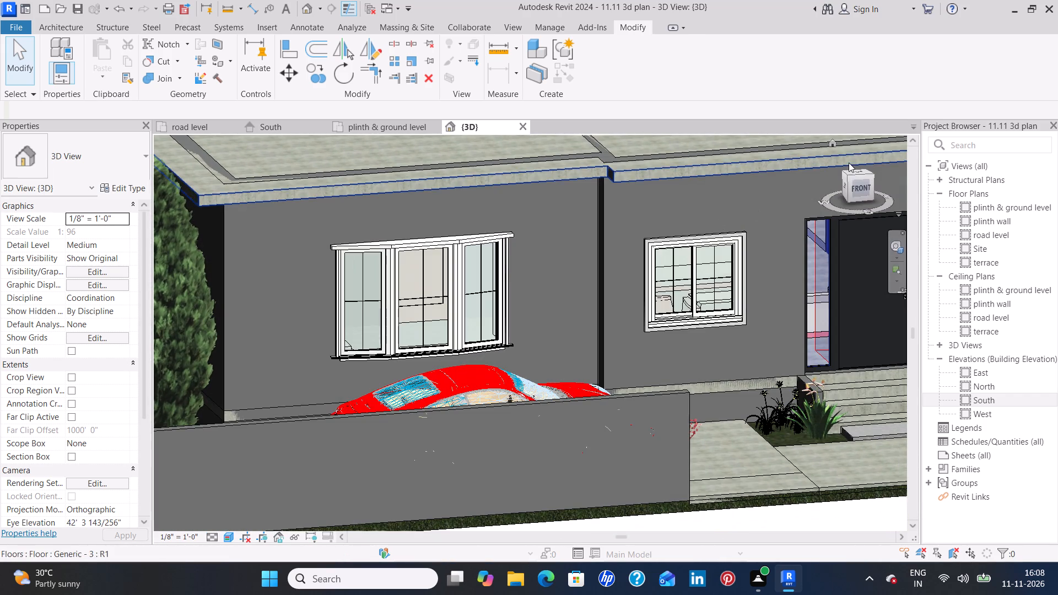
From the front view, open the extrusion sketch of the in-place casework frame around the sliding window for editing.
click(860, 193)
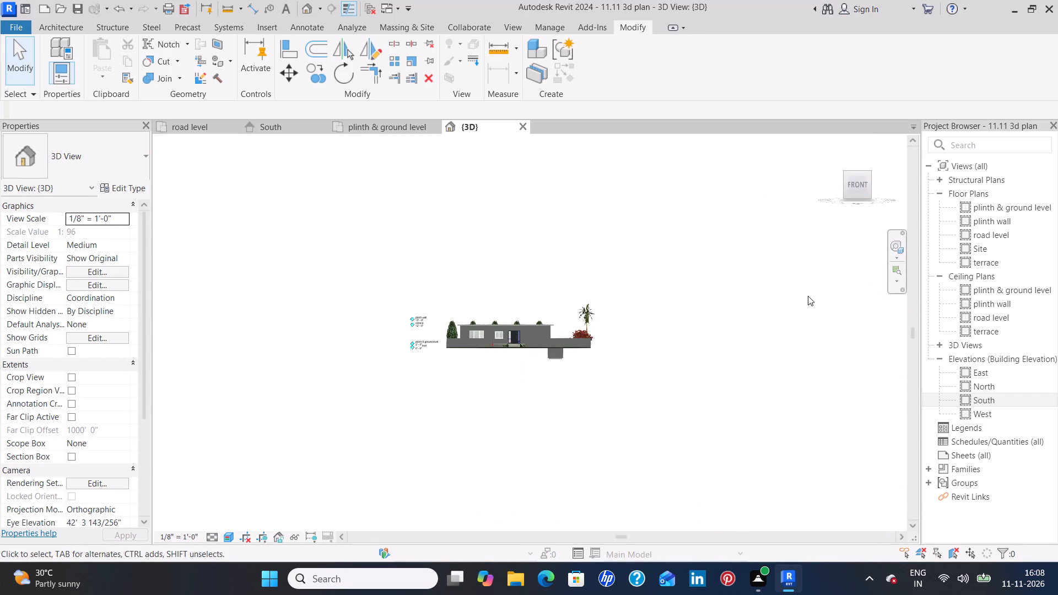
scroll(462, 342, up, 11)
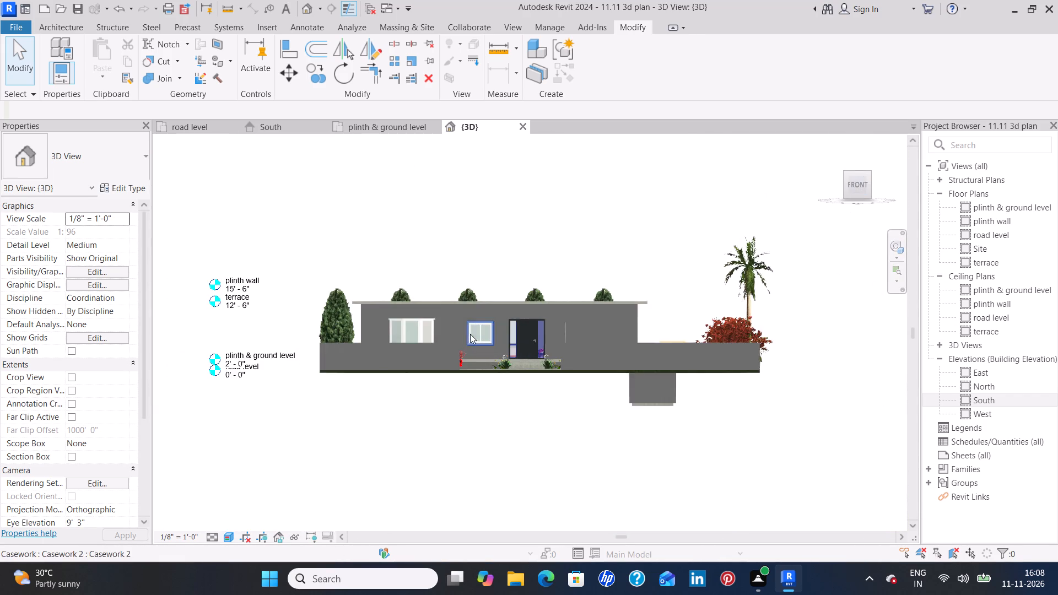
scroll(470, 334, up, 6)
scroll(522, 310, up, 5)
middle_drag(536, 251, 646, 251)
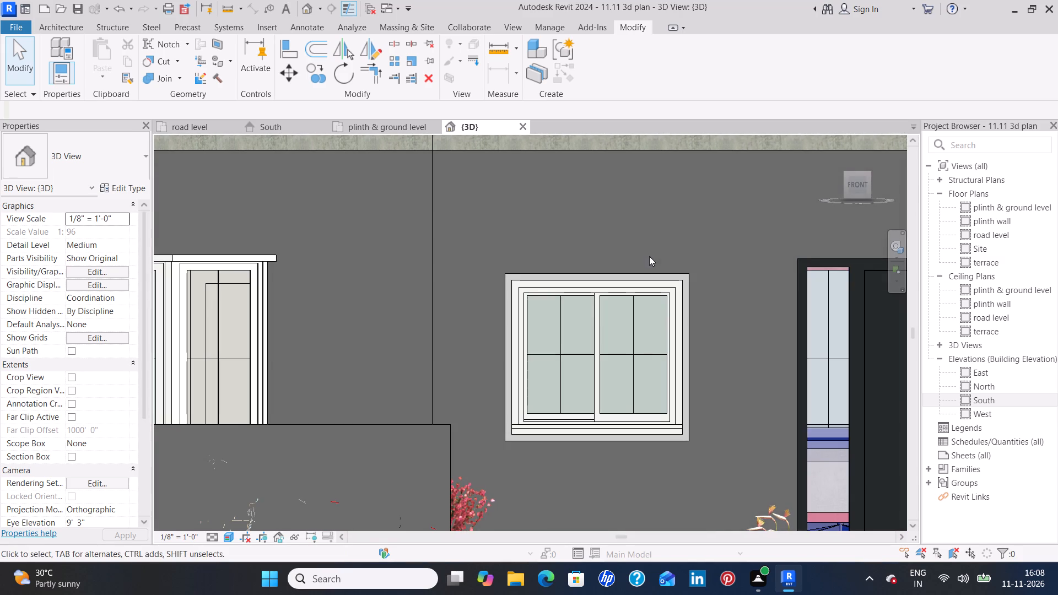
click(658, 272)
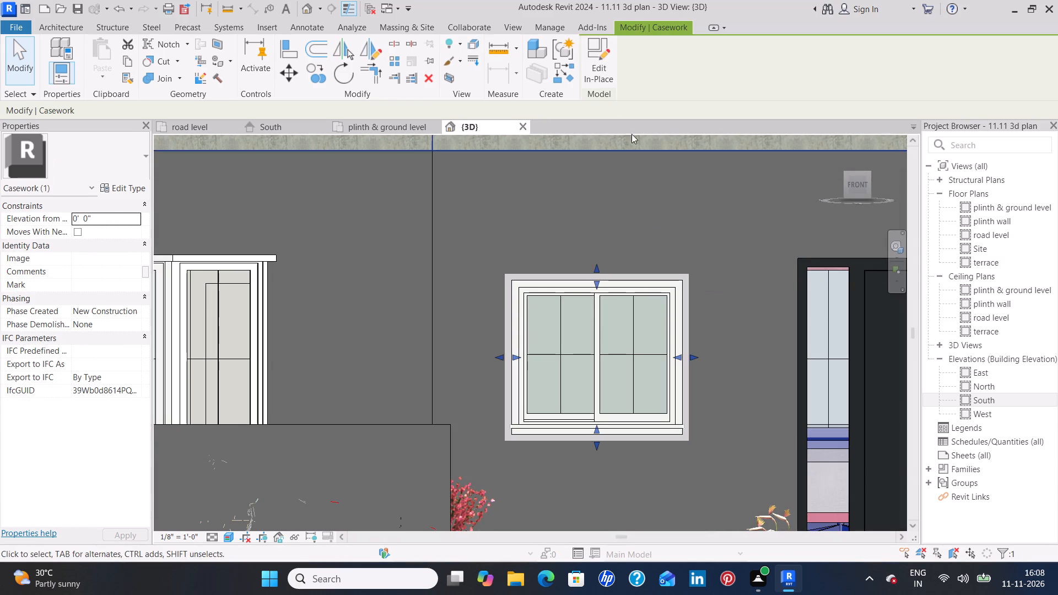
click(600, 61)
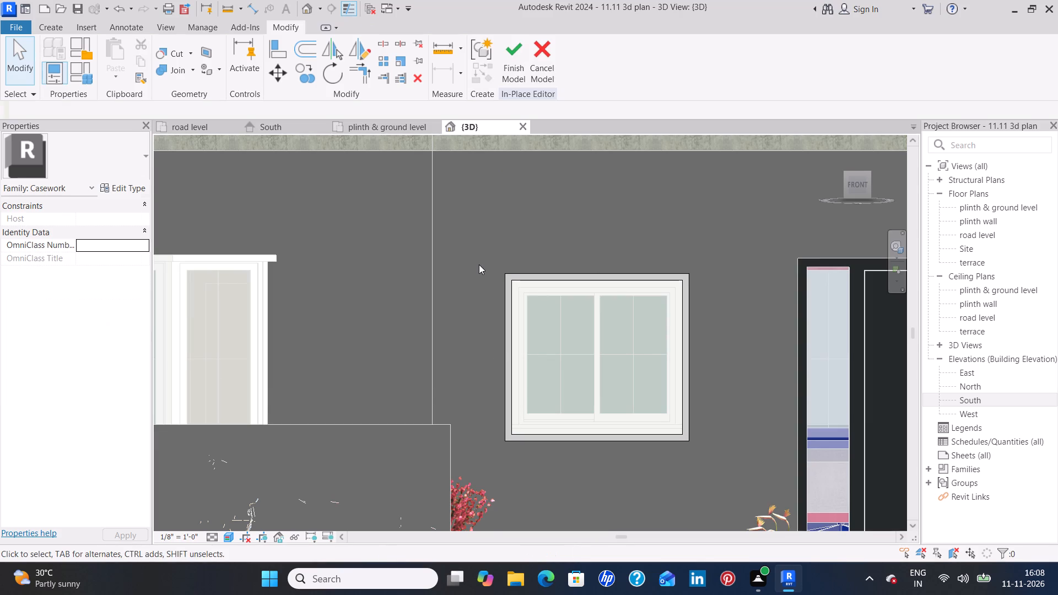
click(506, 271)
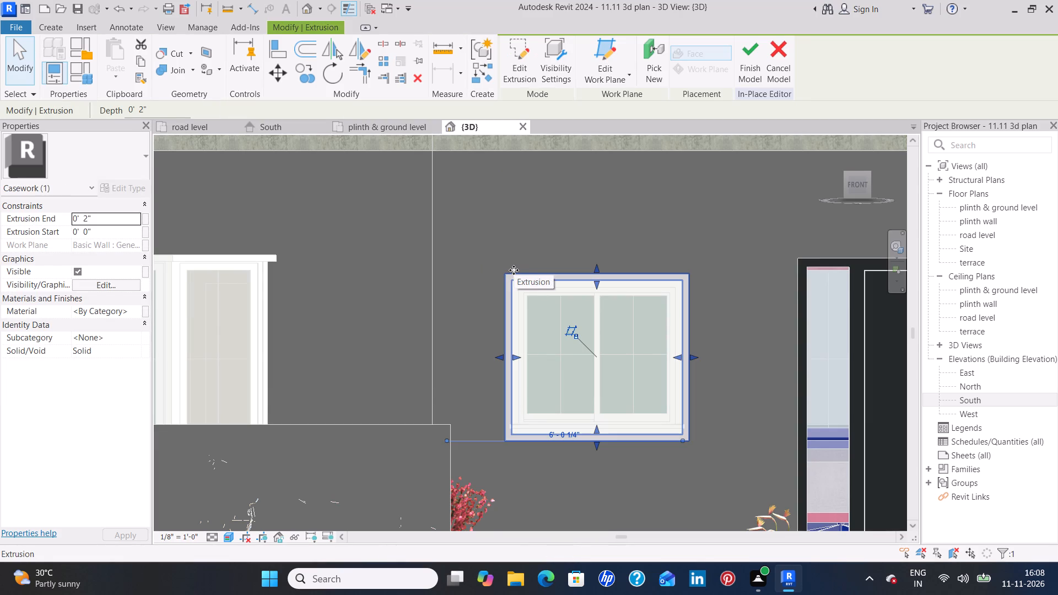
click(519, 66)
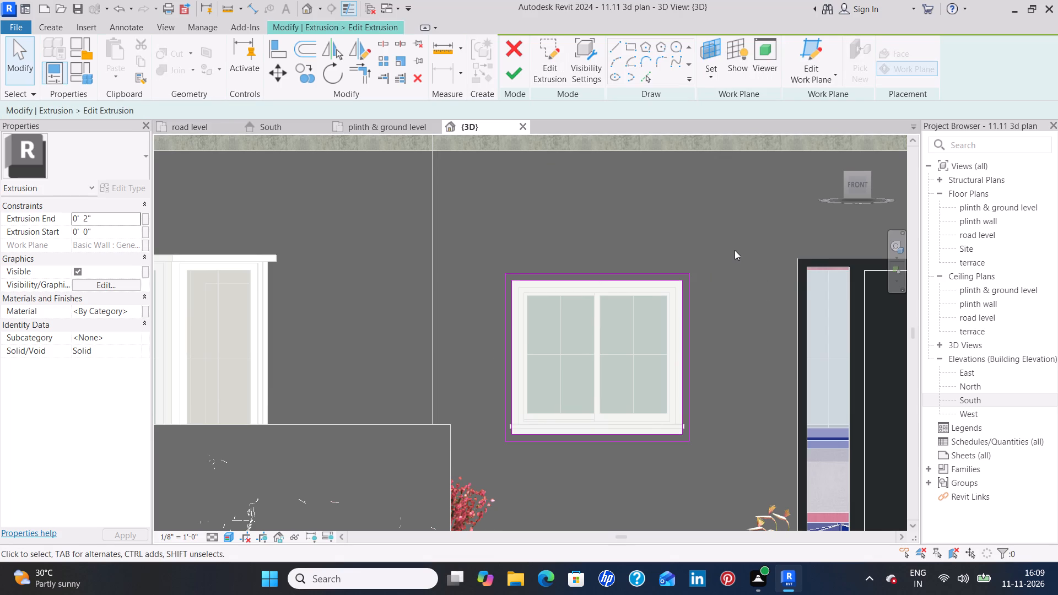
Sketch connected lines along both sides and the top of the entrance door unit, about 7'-2" high and 6'-7" wide.
scroll(735, 250, down, 2)
middle_drag(741, 262, 609, 252)
middle_drag(780, 272, 684, 267)
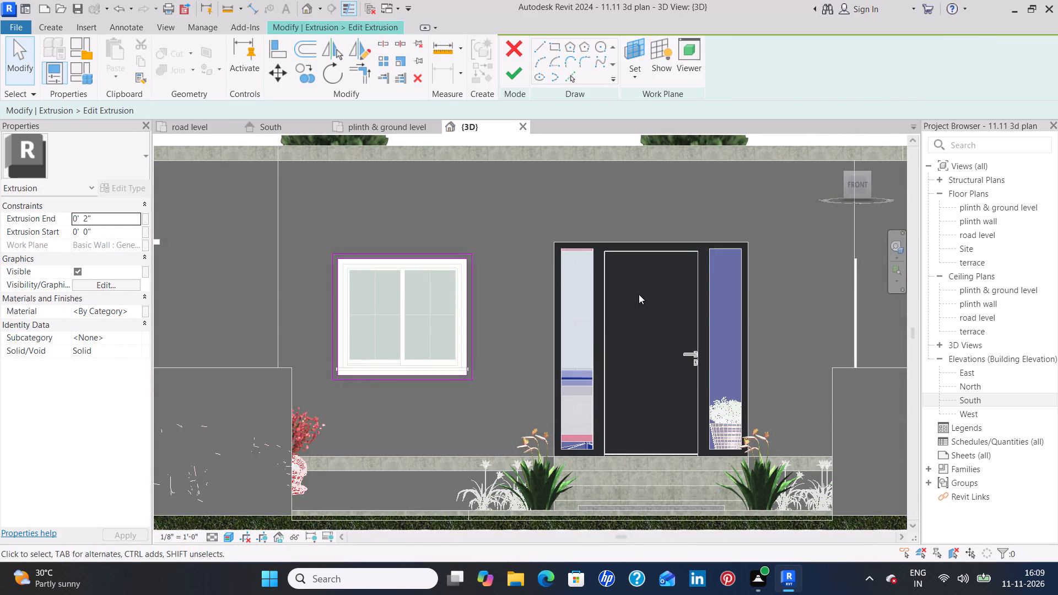
click(541, 48)
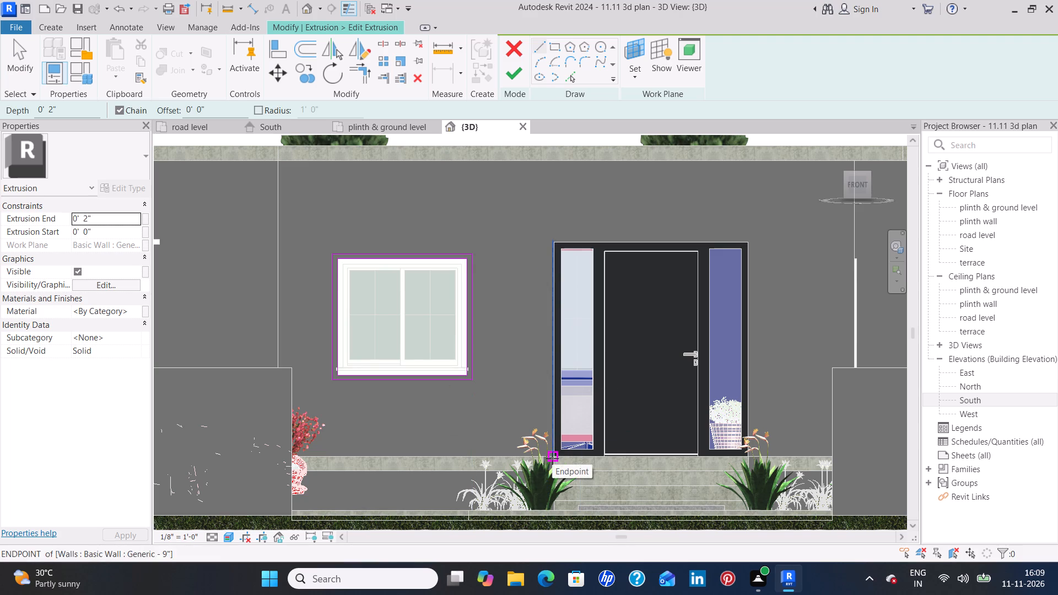
click(552, 458)
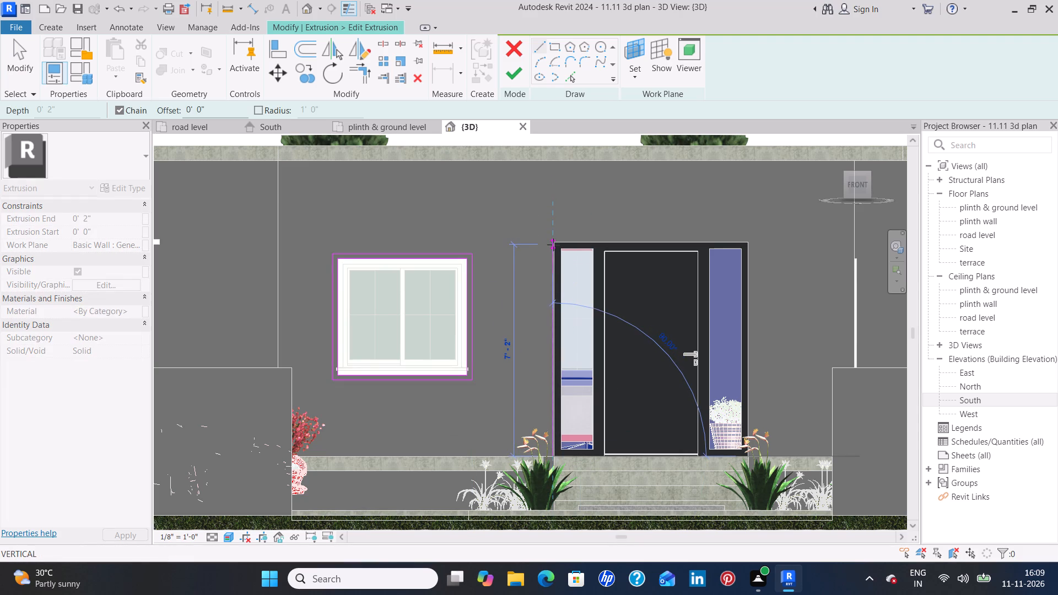
scroll(554, 245, up, 2)
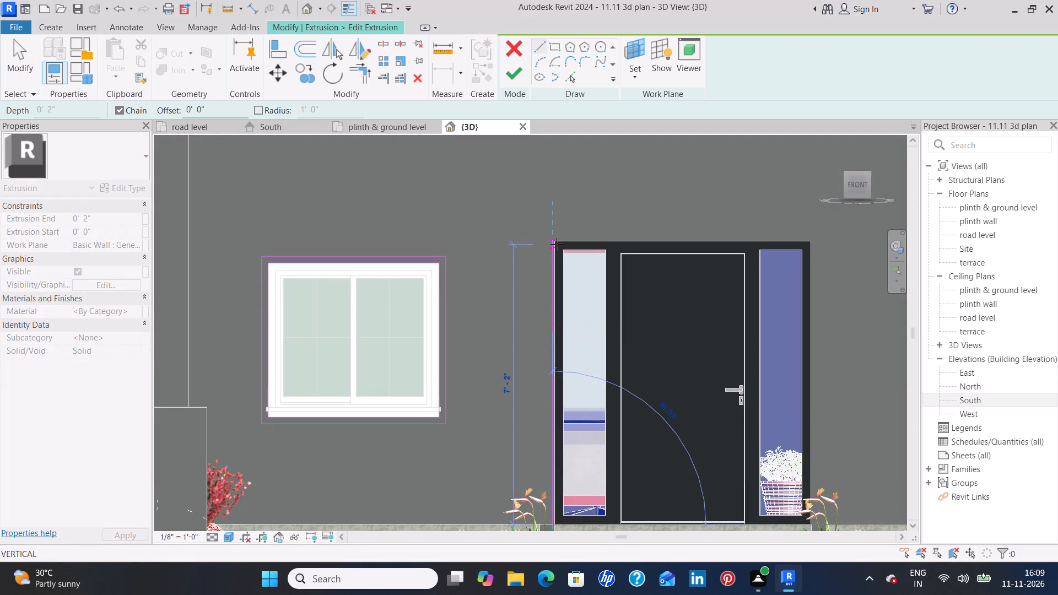
click(554, 242)
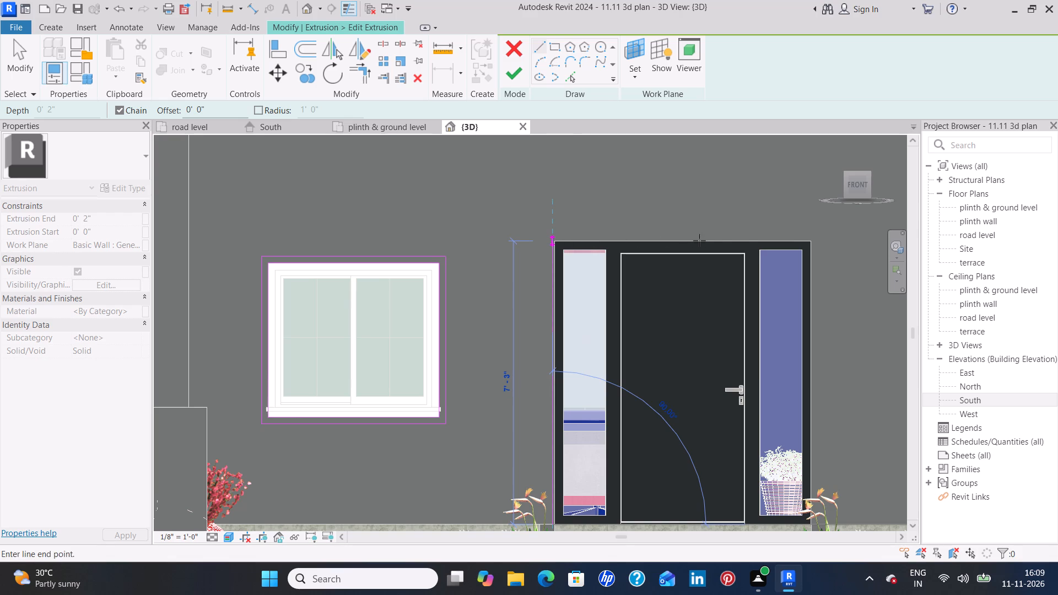
click(810, 242)
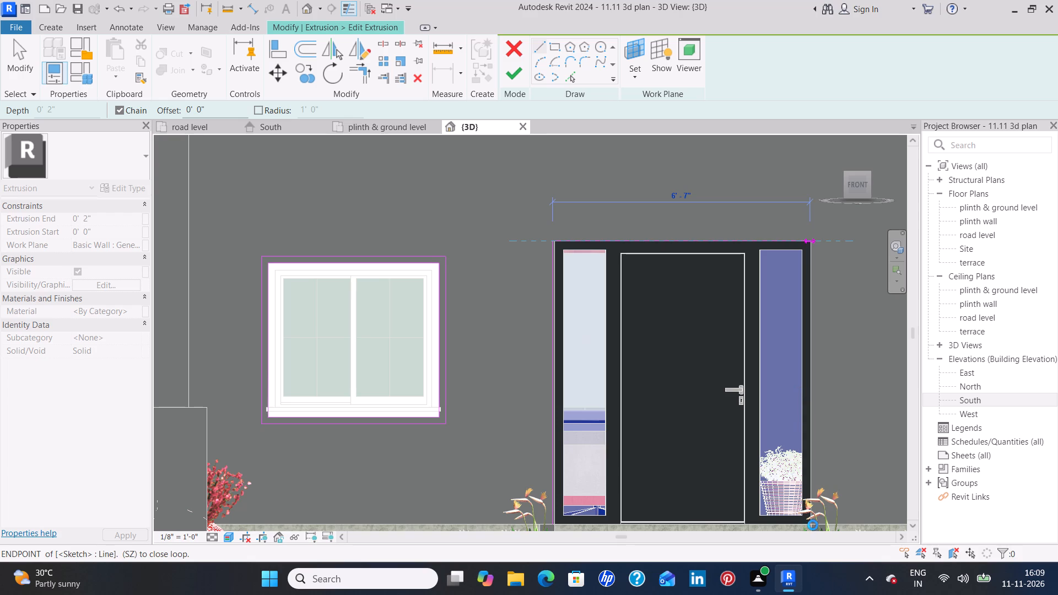
scroll(812, 525, up, 4)
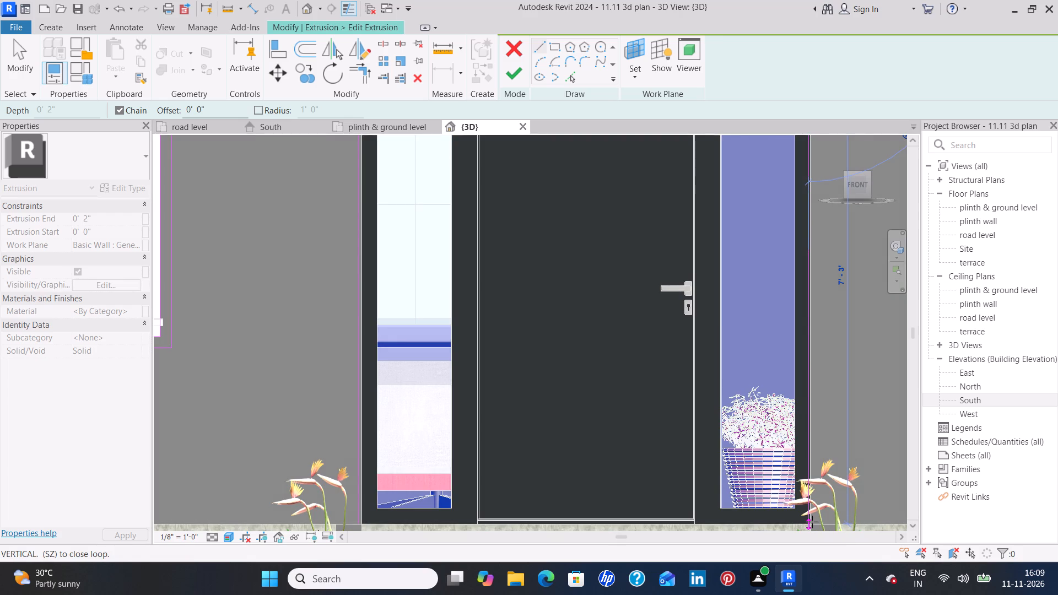
click(812, 522)
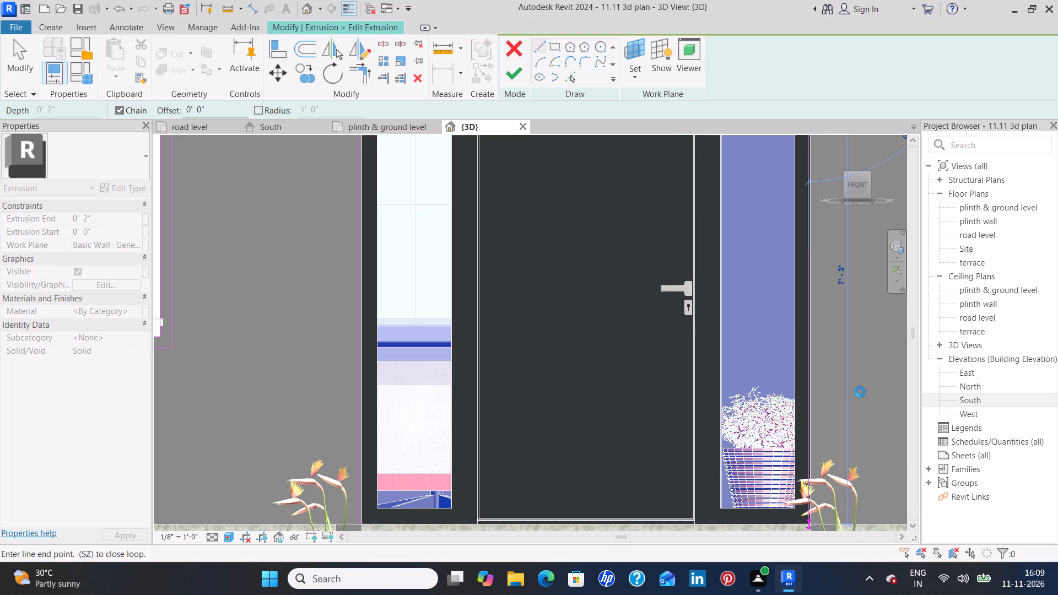
key(Escape)
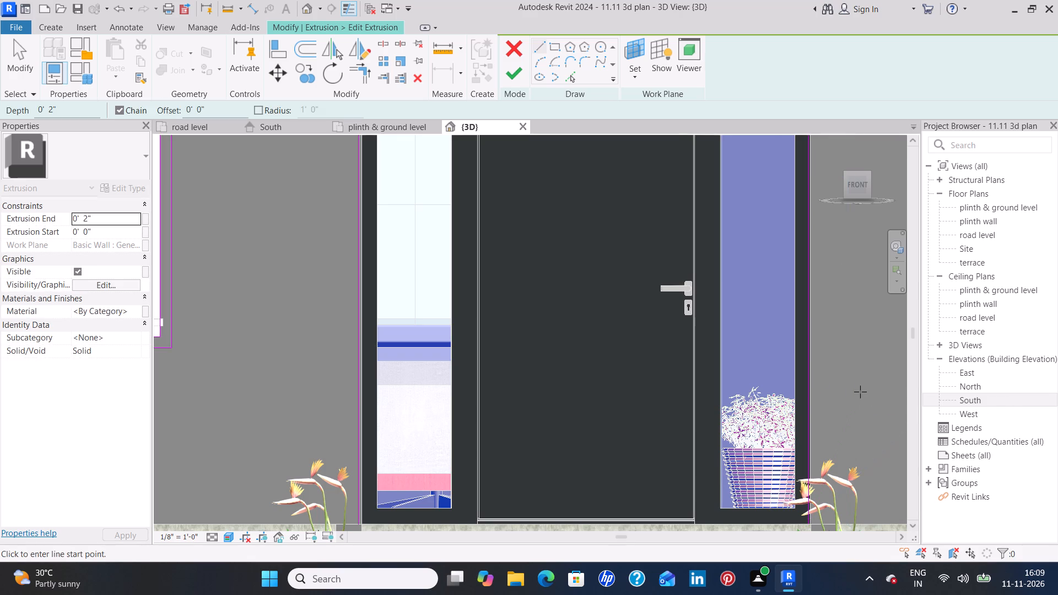
key(Escape)
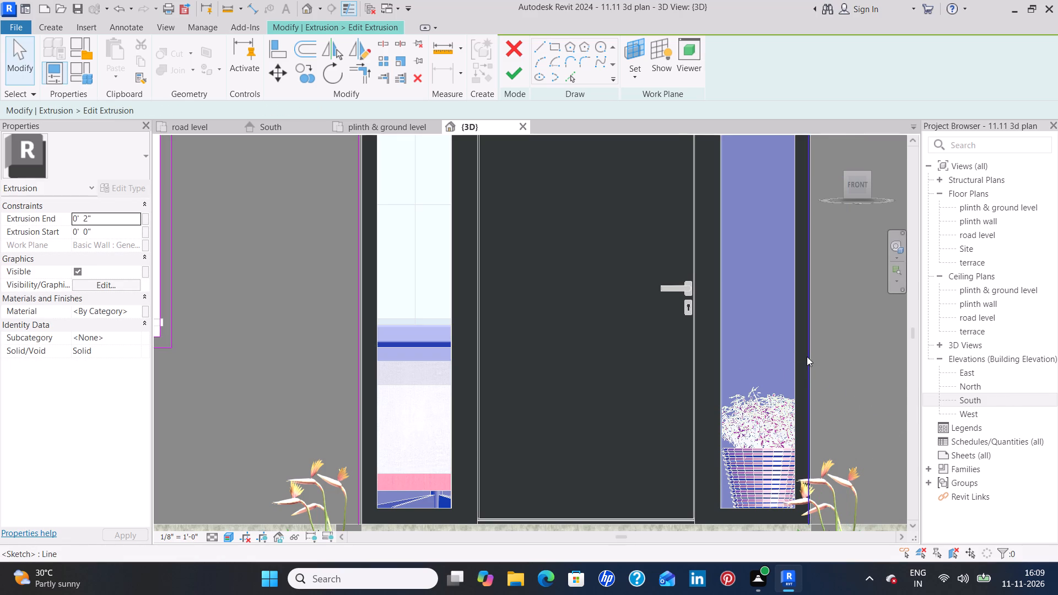
Nudge the right vertical line of the entrance door outline slightly outward, to the door frame's outer edge.
click(807, 356)
scroll(822, 342, up, 3)
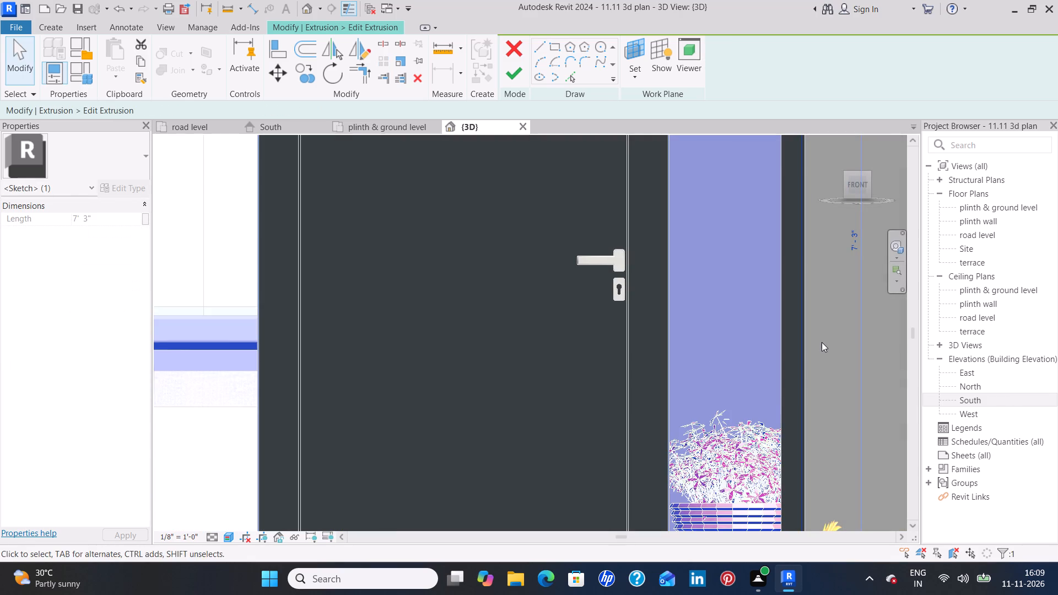
key(Right)
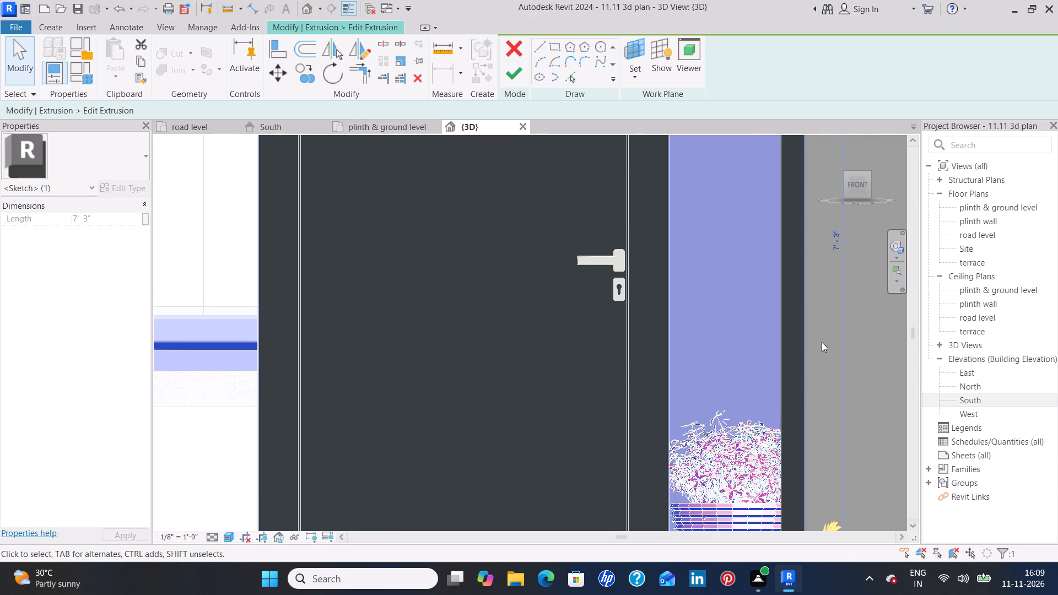
scroll(823, 341, up, 4)
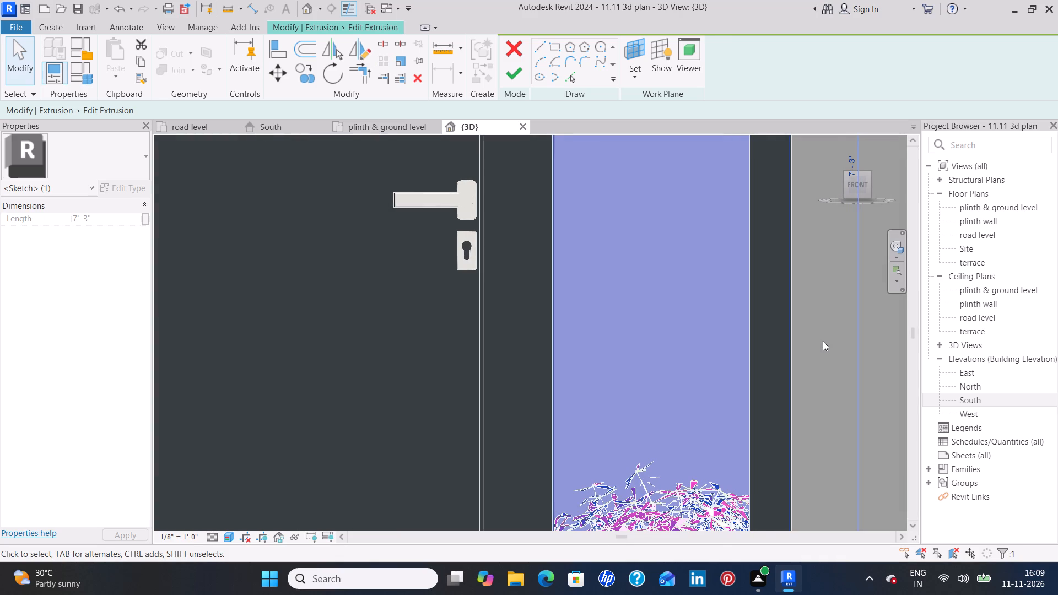
key(Right)
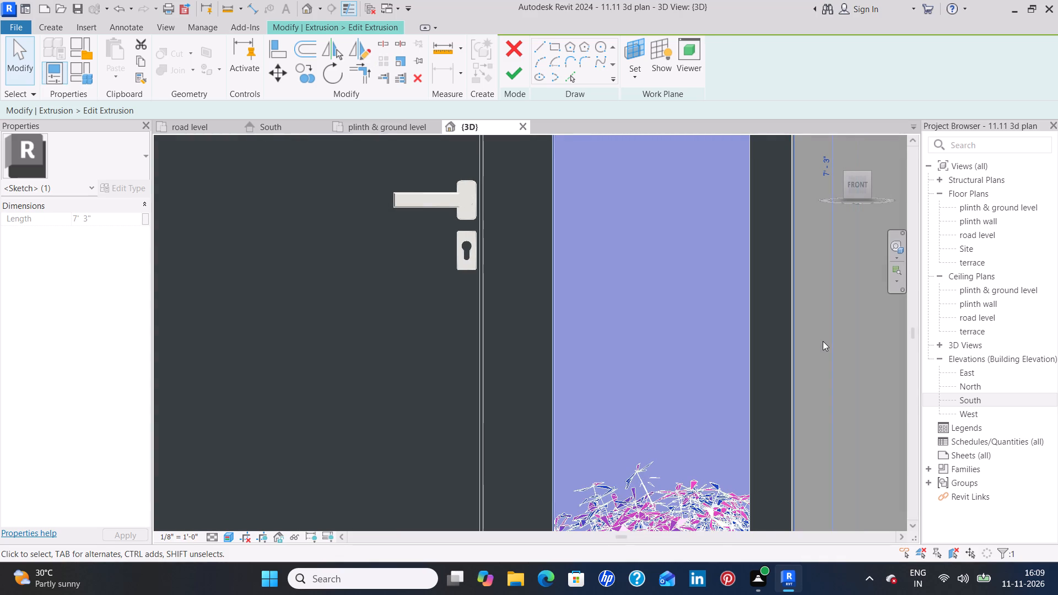
click(807, 202)
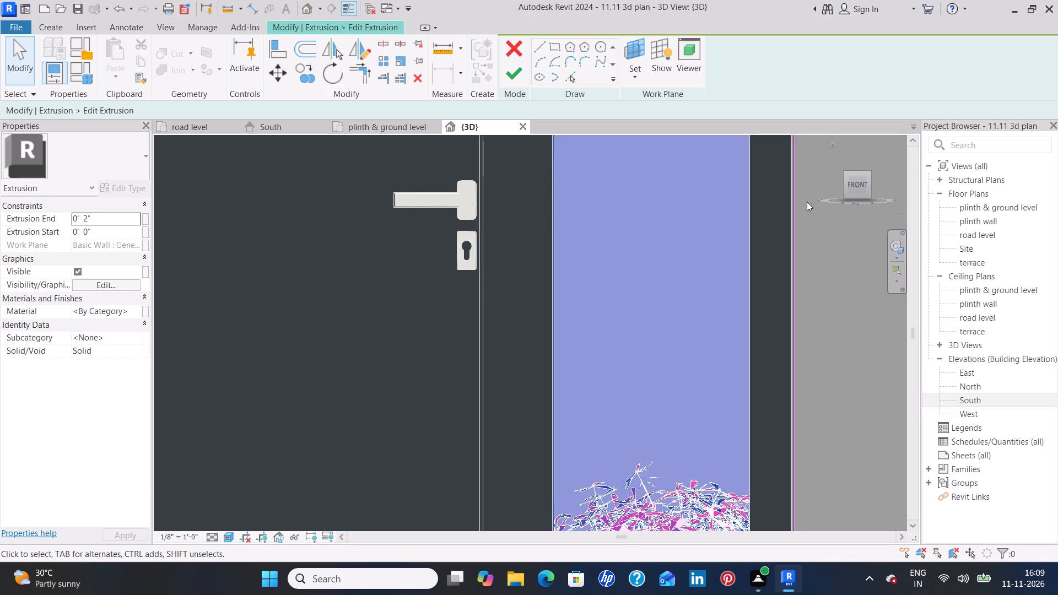
Nudge the left vertical line of the entrance door outline slightly inward, to the door frame's outer edge.
scroll(807, 202, down, 3)
scroll(714, 254, down, 4)
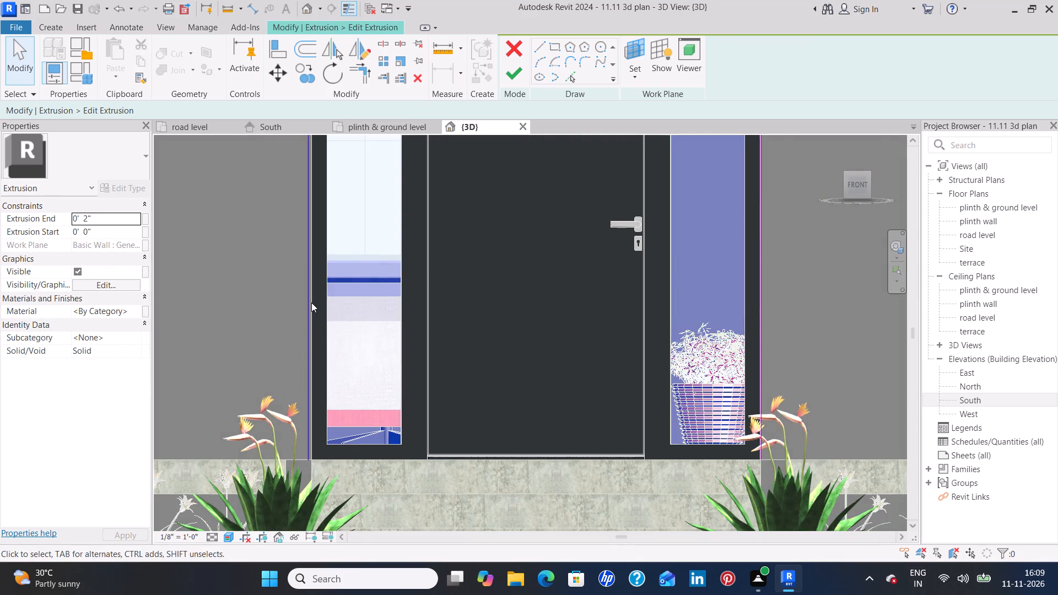
scroll(311, 302, up, 7)
click(301, 296)
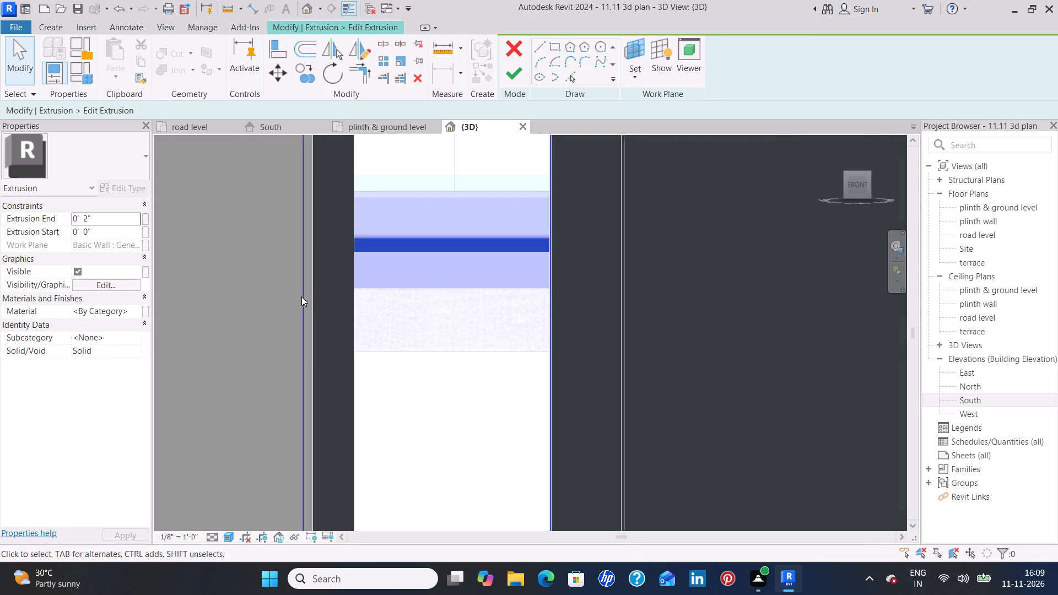
key(Right)
key(Right)
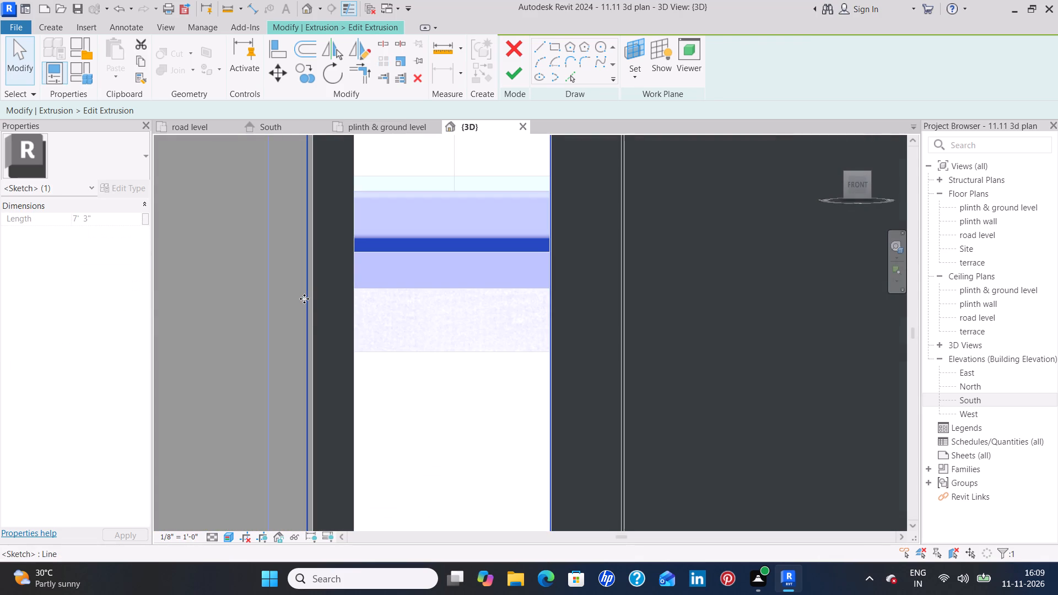
click(234, 256)
scroll(249, 249, down, 4)
scroll(310, 298, down, 3)
scroll(423, 288, down, 2)
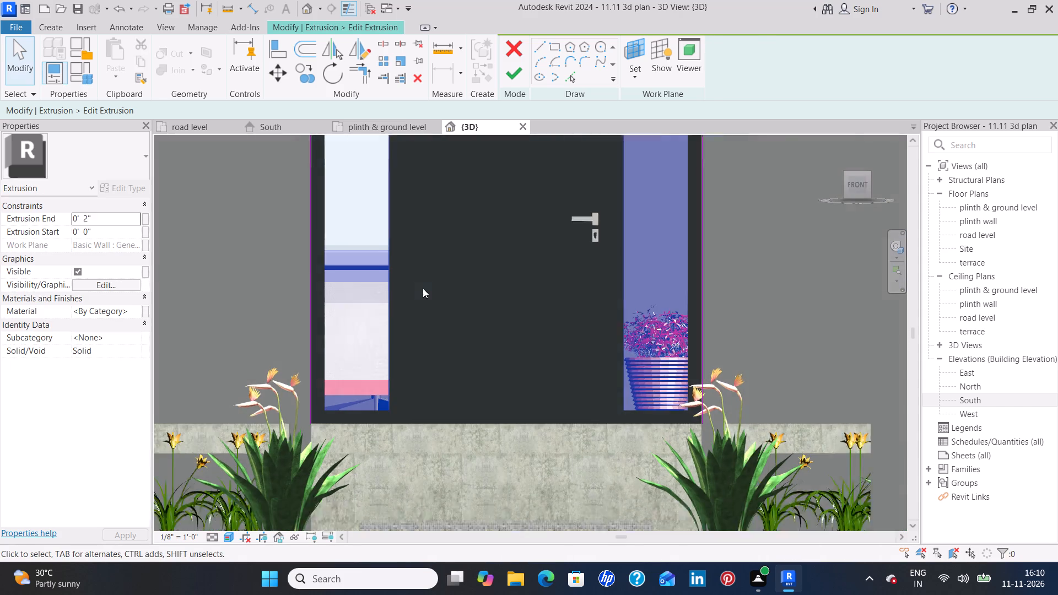
With a 2" line offset, sketch outer frame lines along the left side and top of the entrance door outline.
middle_drag(499, 292, 500, 284)
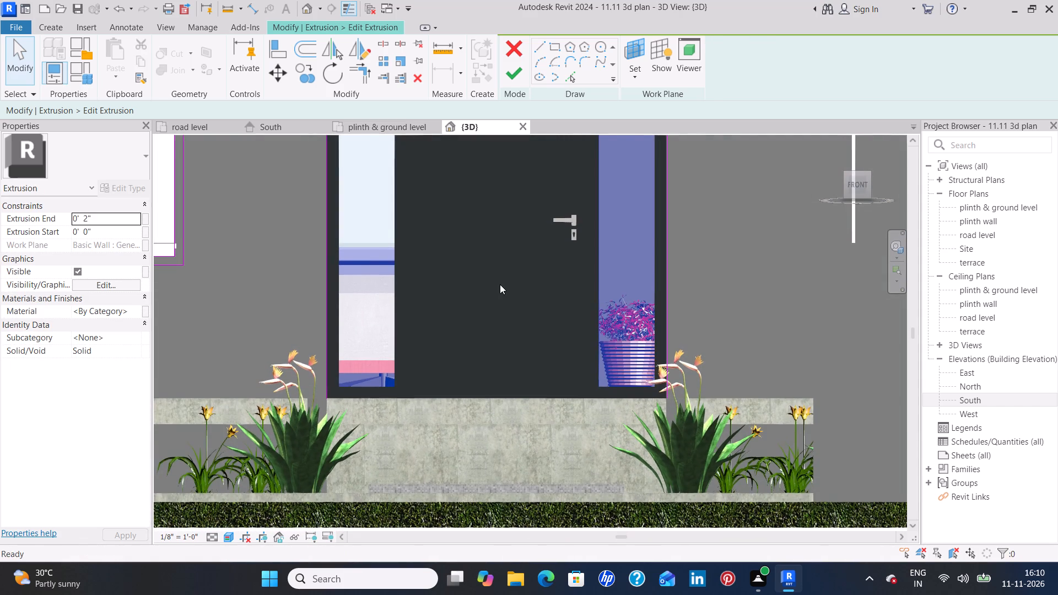
click(540, 46)
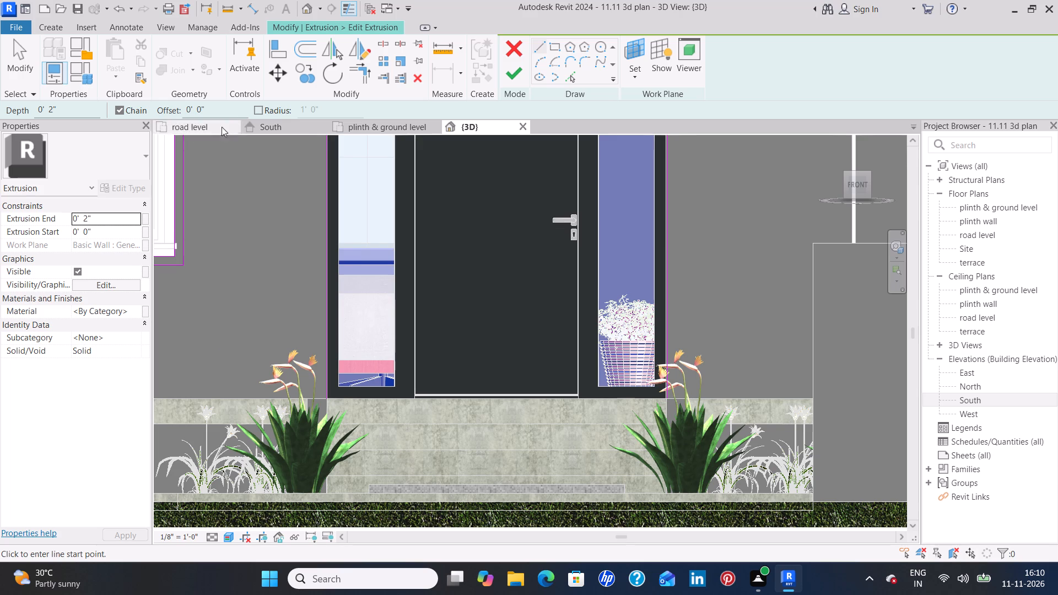
click(219, 115)
key(BackSpace)
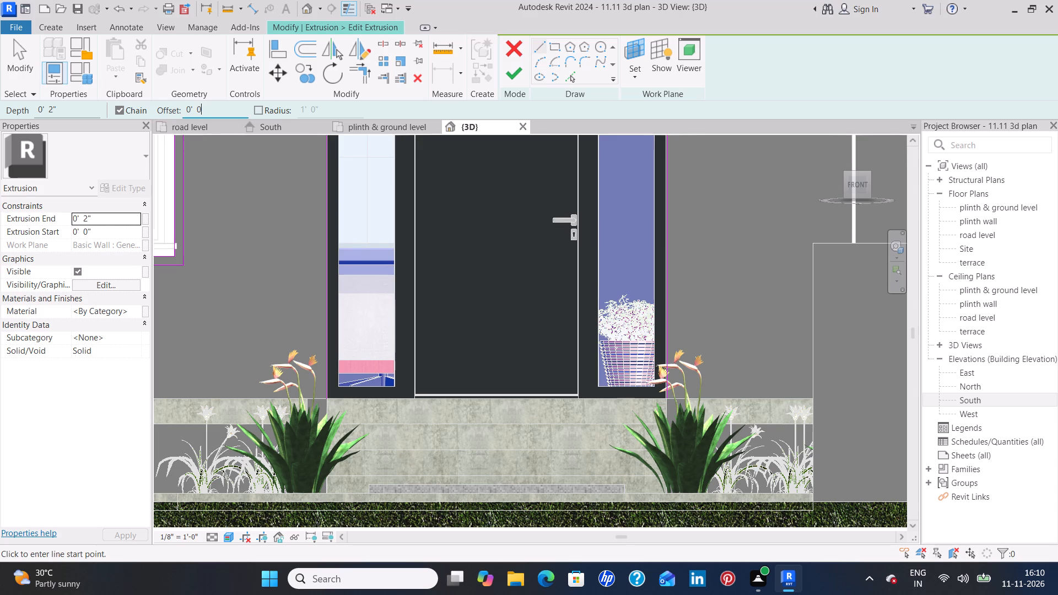
key(BackSpace)
key(BackSpace)
key(BackSpace)
key(BackSpace)
key(BackSpace)
text(2')
key(BackSpace)
key(shift+quotedbl)
key(Return)
click(326, 396)
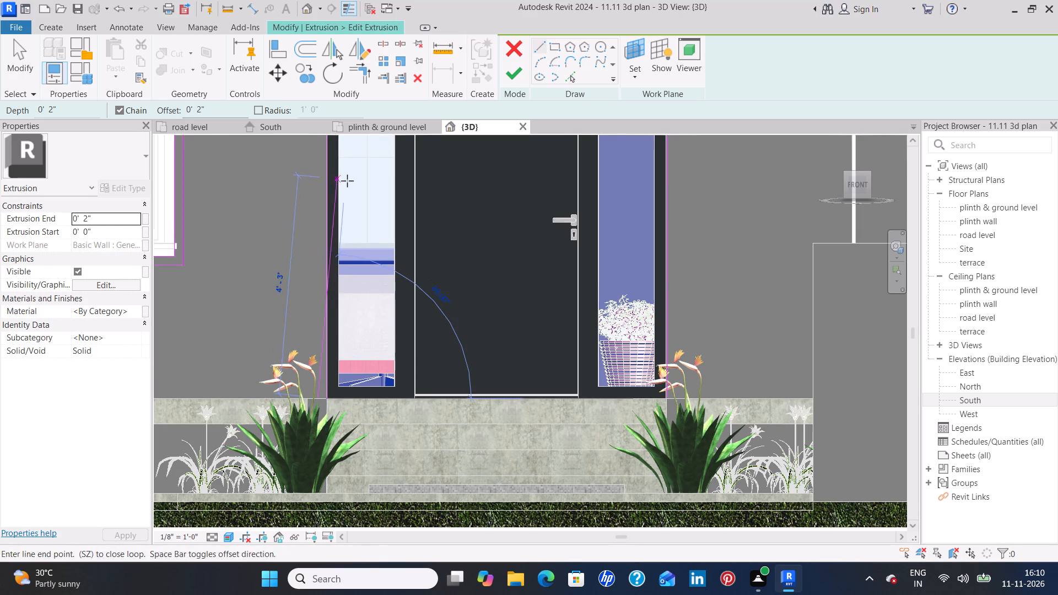
middle_drag(325, 162, 325, 409)
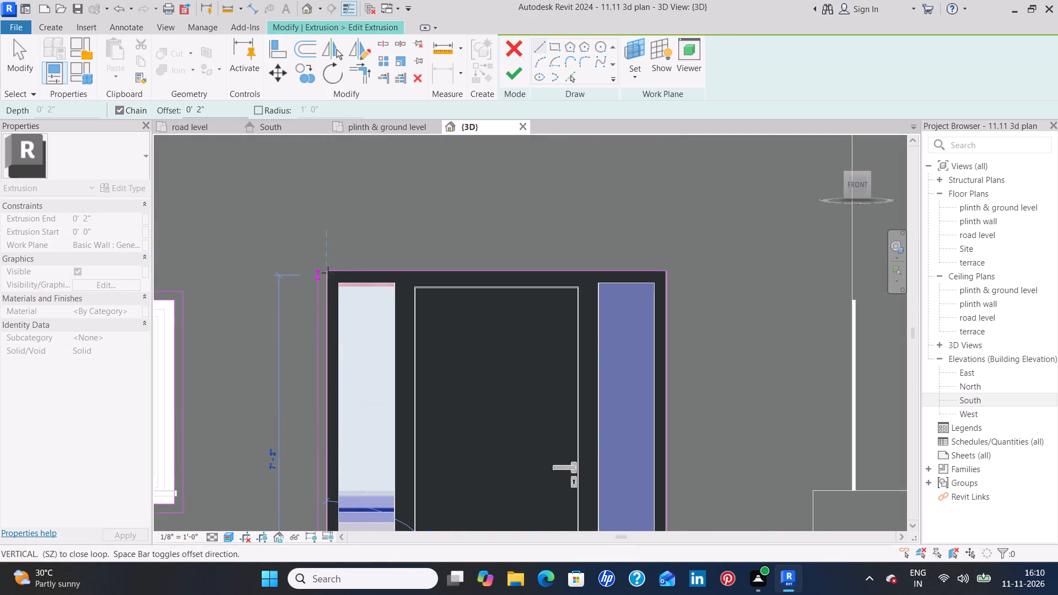
click(325, 270)
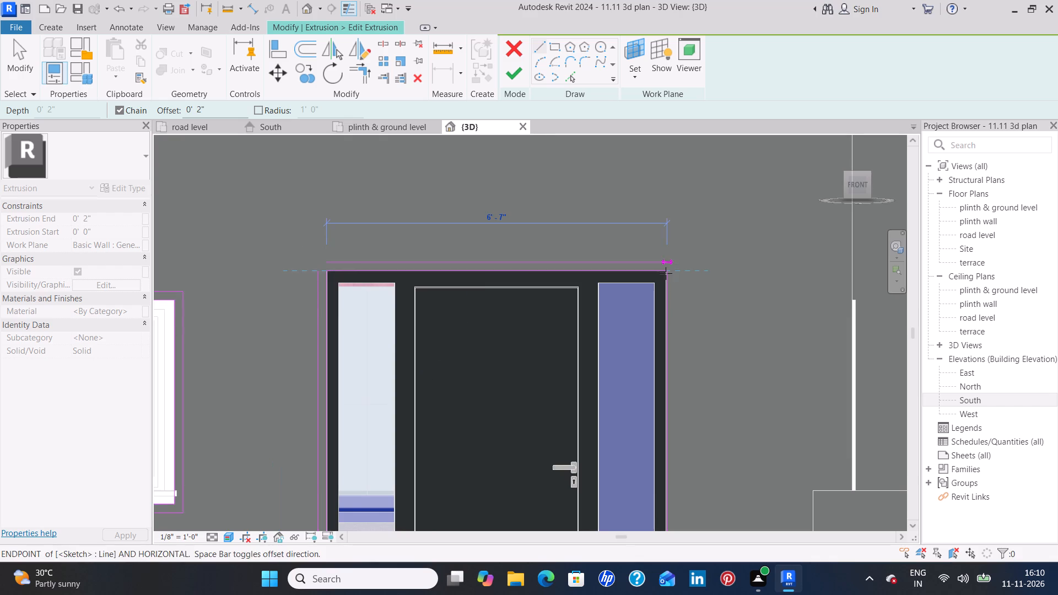
scroll(666, 273, up, 9)
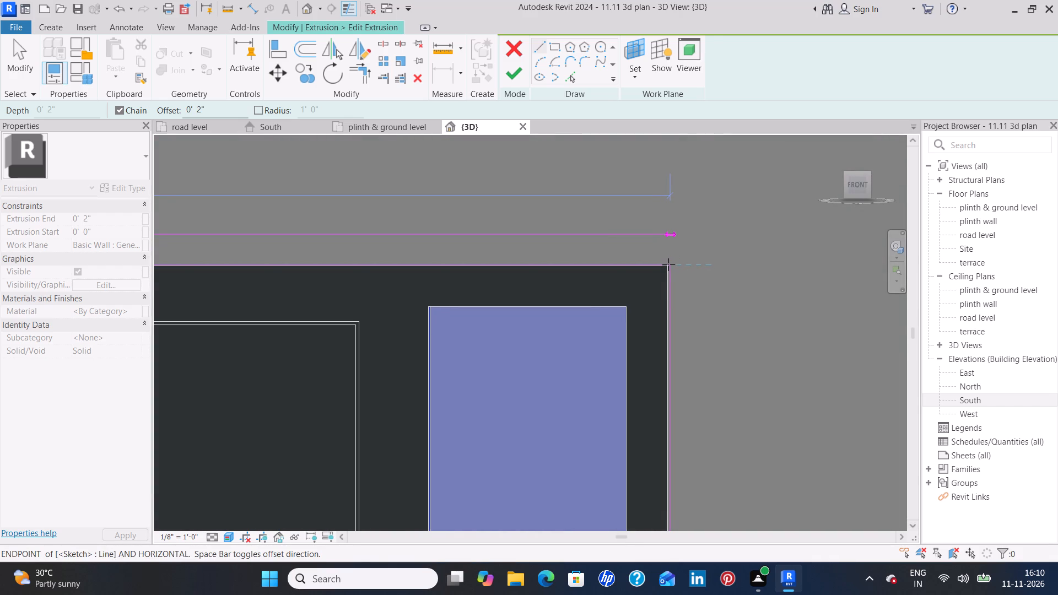
click(668, 264)
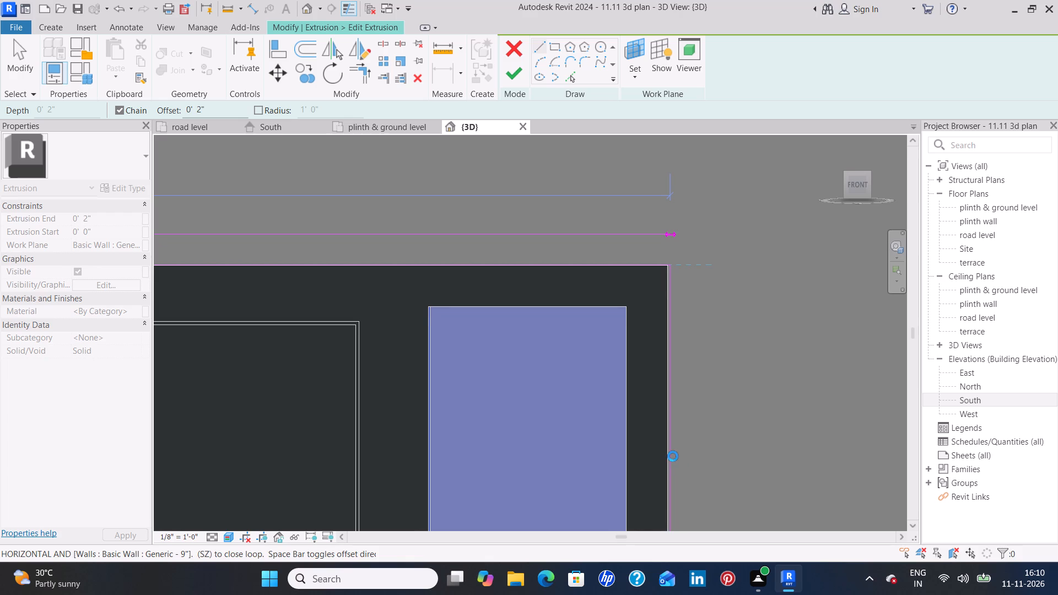
Continue the 2" offset outer line down the right side of the entrance door to its base at the plinth.
middle_drag(672, 450, 672, 450)
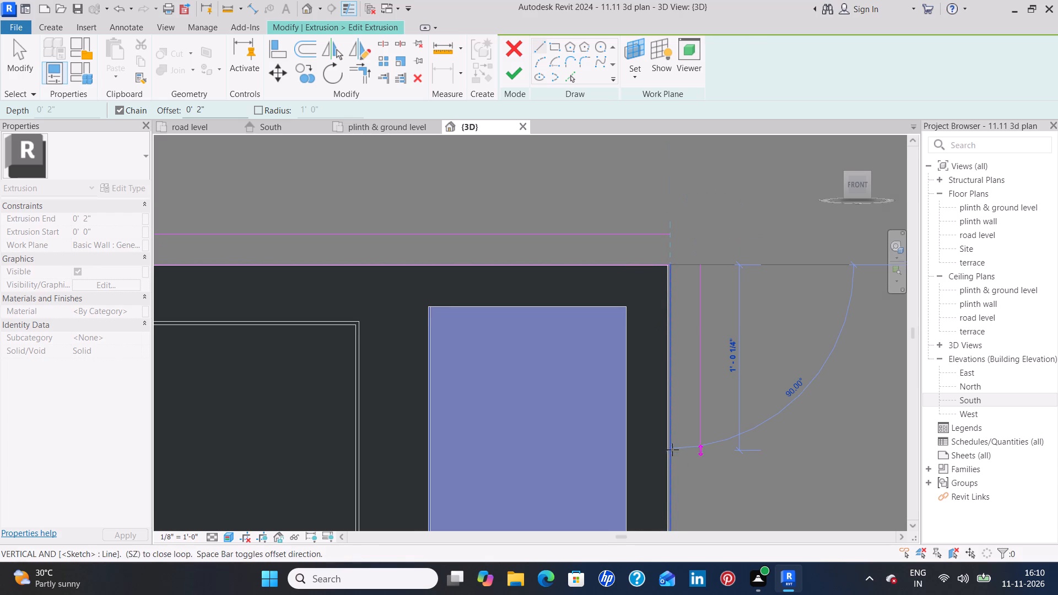
middle_drag(672, 450, 650, 201)
middle_drag(657, 478, 659, 457)
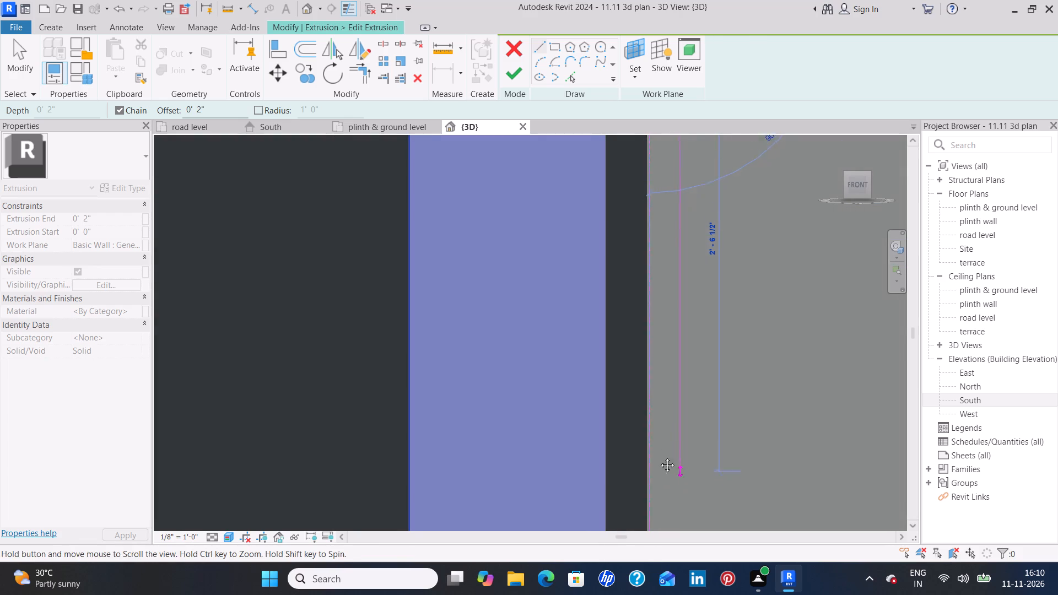
middle_drag(659, 457, 657, 226)
middle_drag(667, 456, 665, 222)
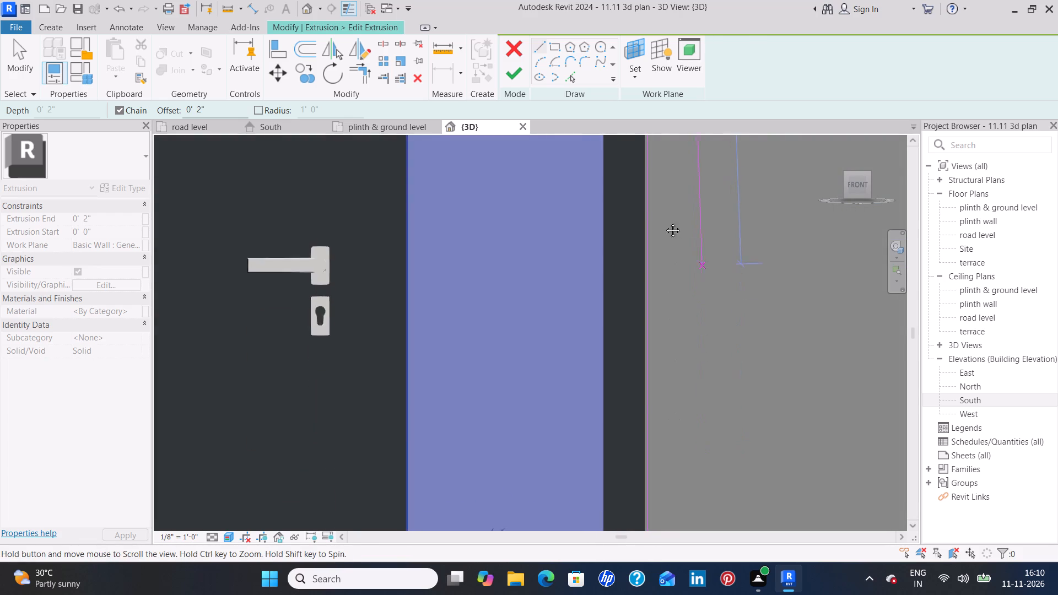
middle_drag(665, 222, 661, 212)
middle_drag(651, 466, 658, 176)
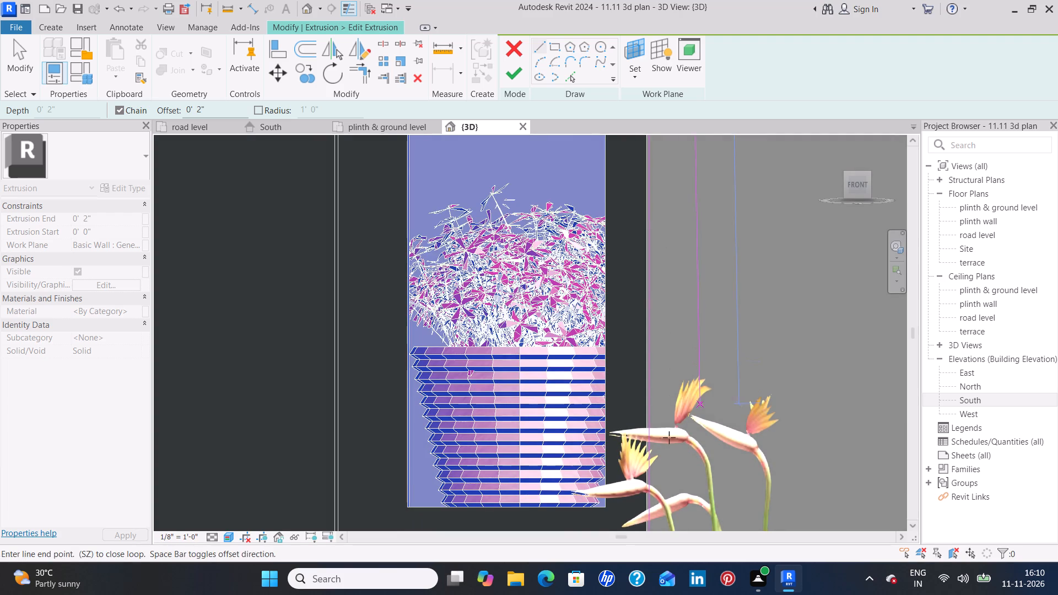
middle_drag(661, 453, 648, 247)
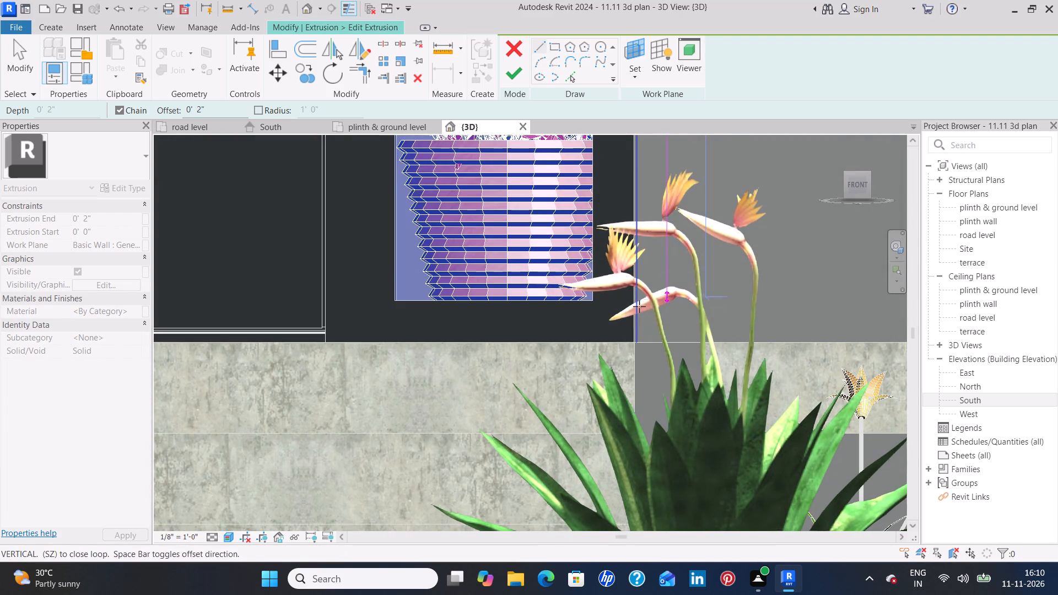
click(639, 342)
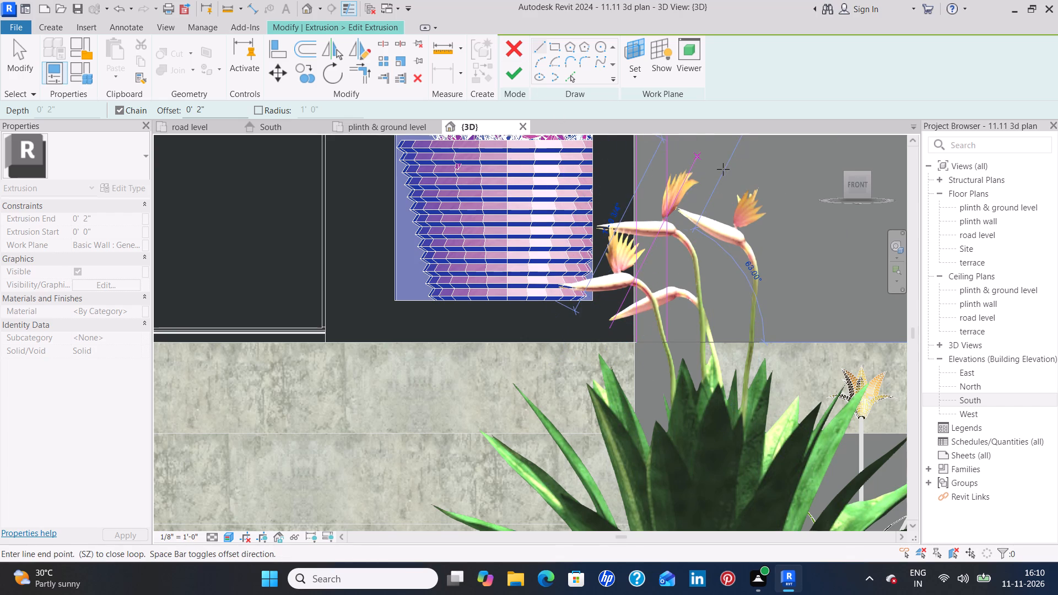
key(Escape)
key(Escape)
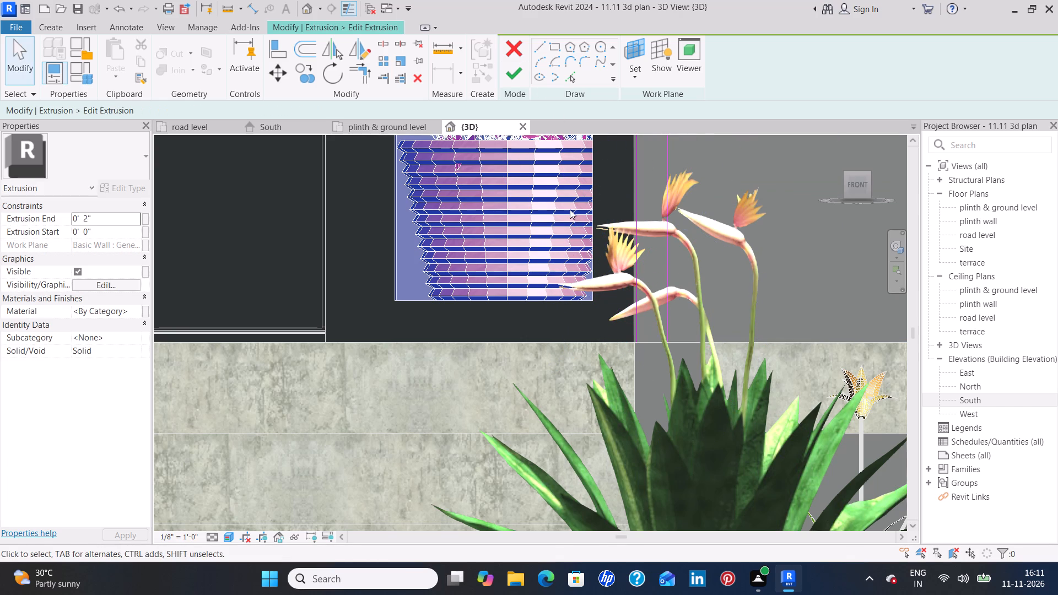
Nudge the inner and outer right vertical sketch lines together slightly inward, so the inner one meets the door frame's edge.
scroll(643, 203, up, 3)
click(633, 206)
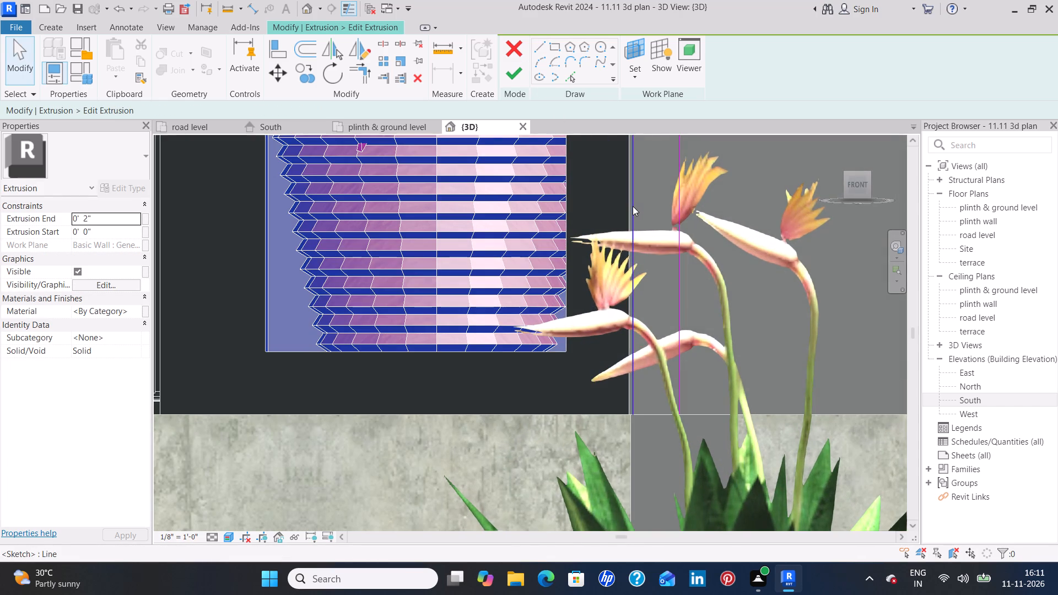
ctrl+click(677, 232)
scroll(622, 256, up, 5)
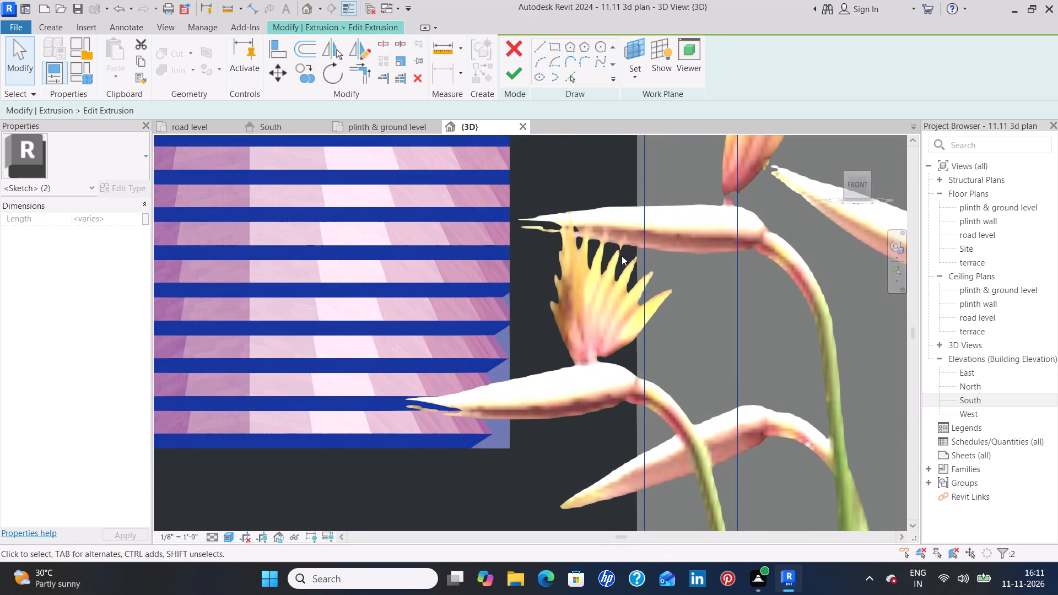
key(Left)
key(Left)
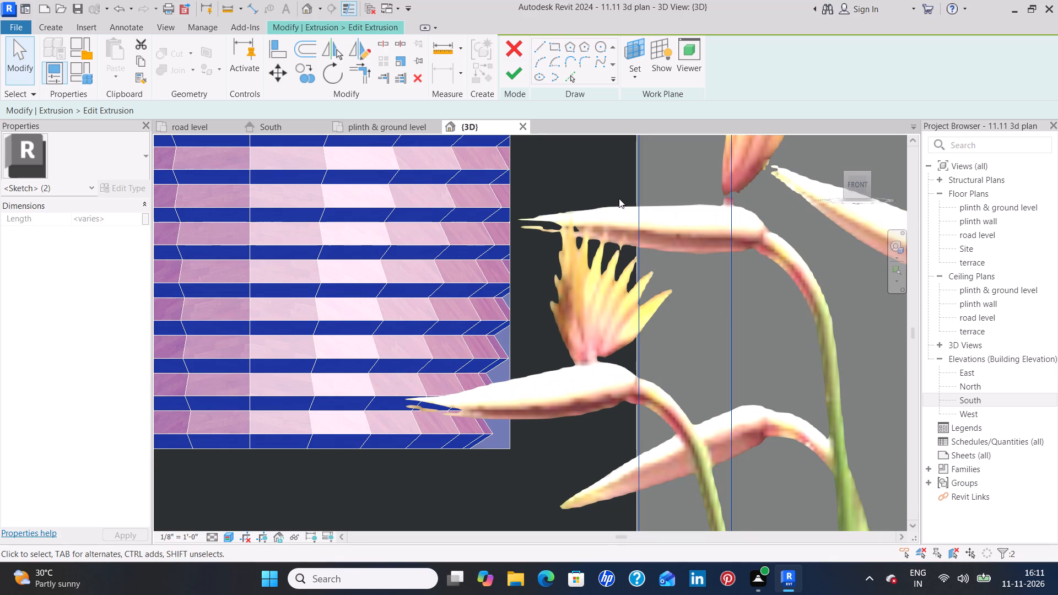
click(597, 175)
scroll(598, 175, down, 10)
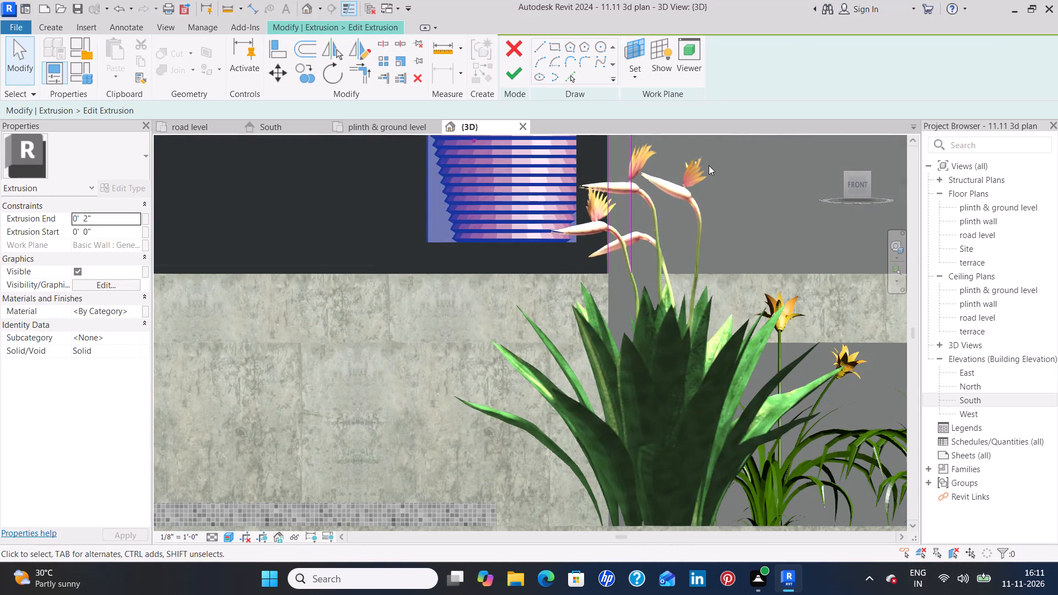
Assign the Wood Planks material to the casework frame extrusion.
middle_drag(714, 161, 716, 215)
scroll(715, 208, down, 5)
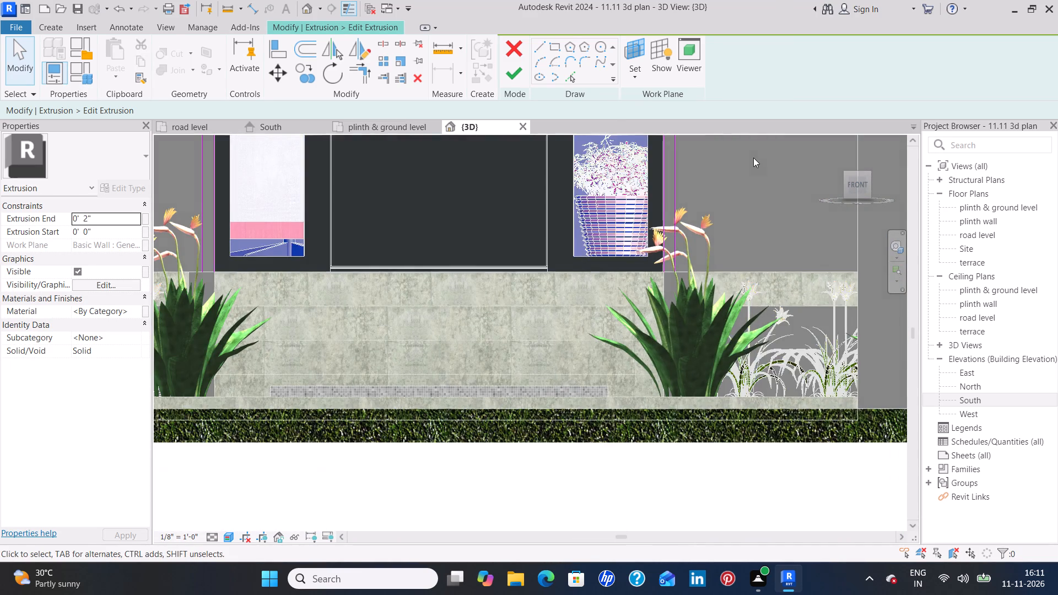
middle_drag(753, 171, 735, 348)
scroll(740, 319, down, 4)
middle_drag(756, 208, 751, 229)
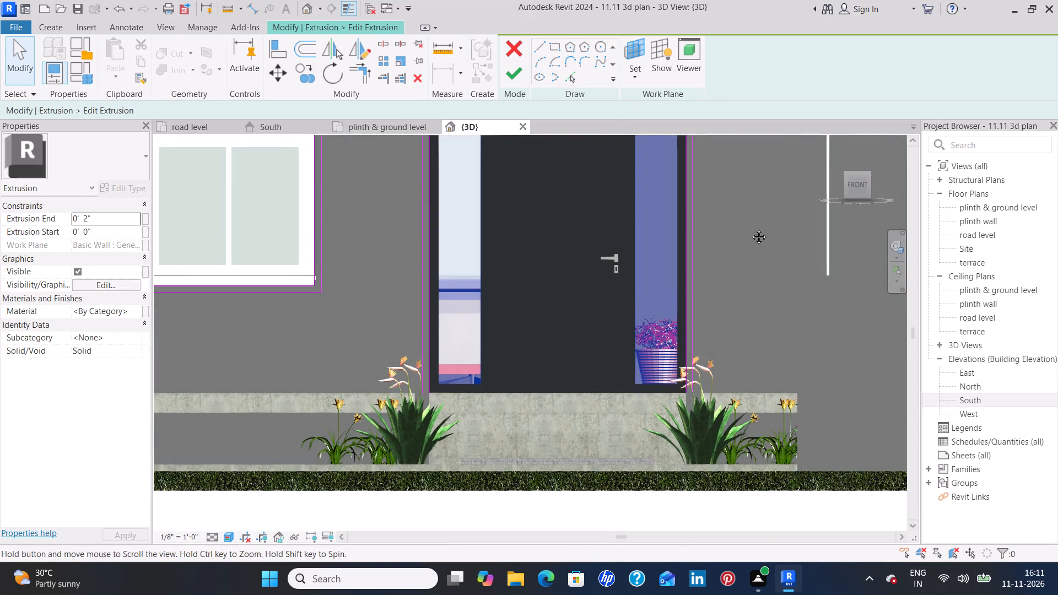
middle_drag(751, 229, 744, 328)
scroll(744, 320, down, 2)
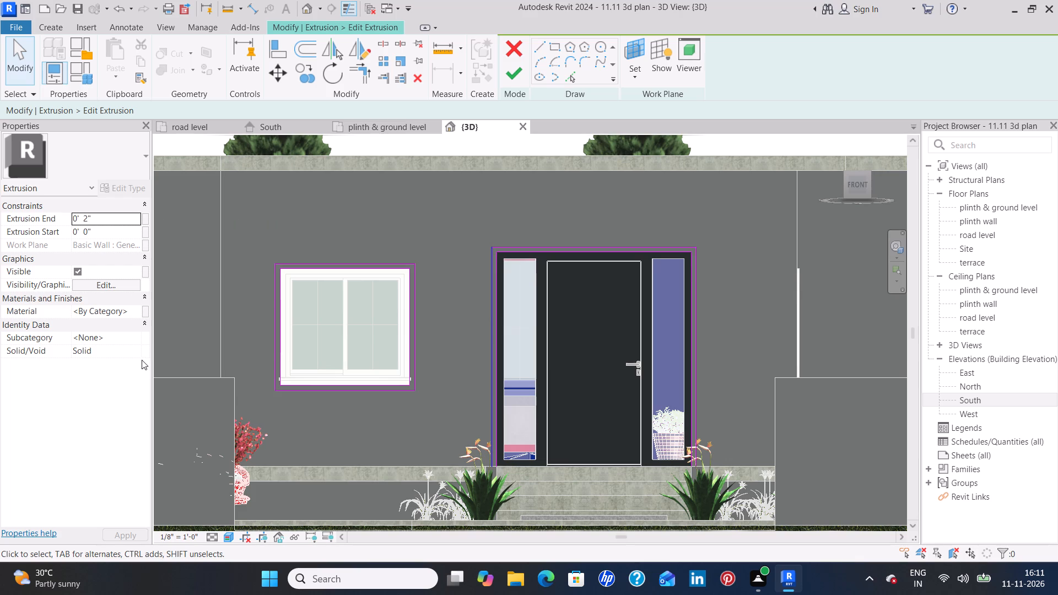
click(138, 312)
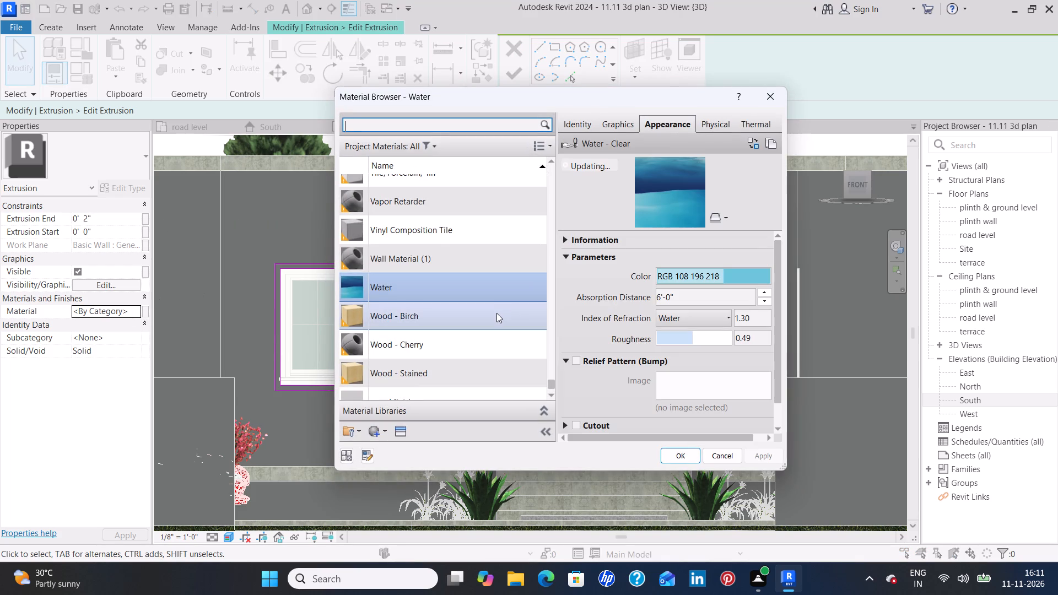
scroll(483, 321, down, 1)
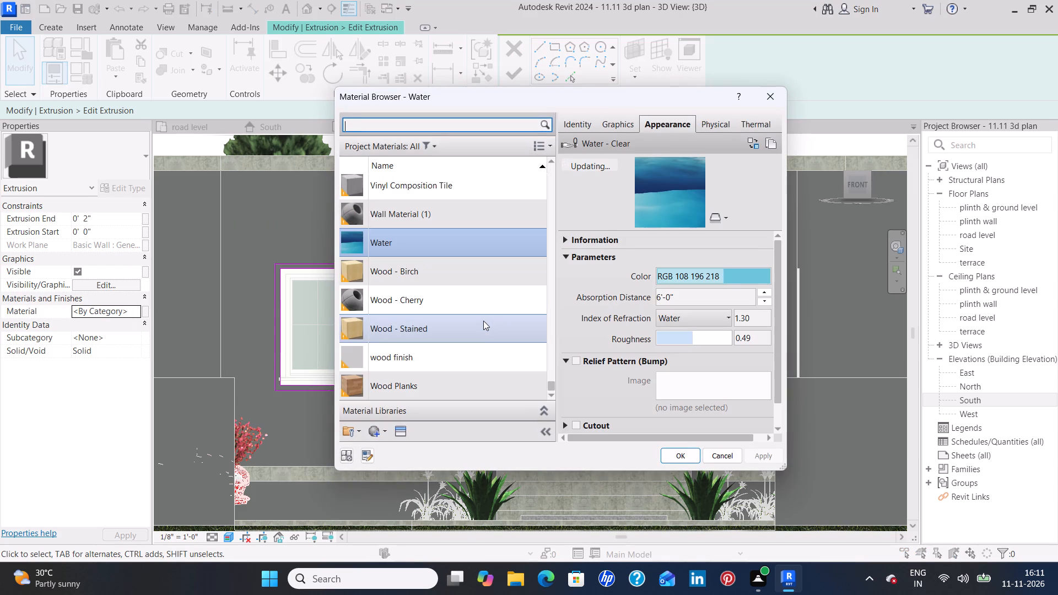
scroll(483, 321, down, 1)
click(418, 385)
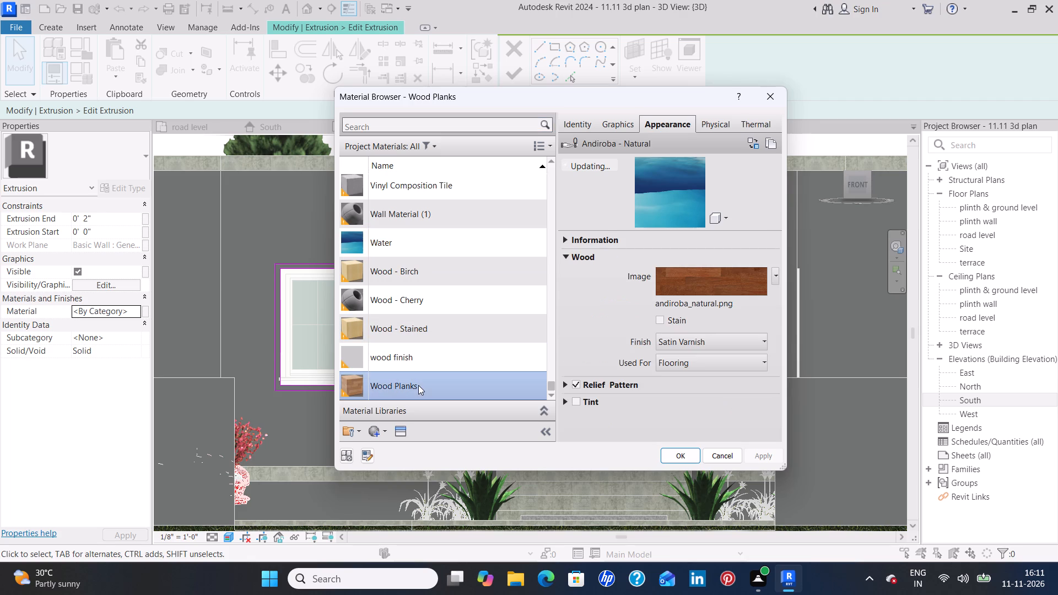
click(431, 359)
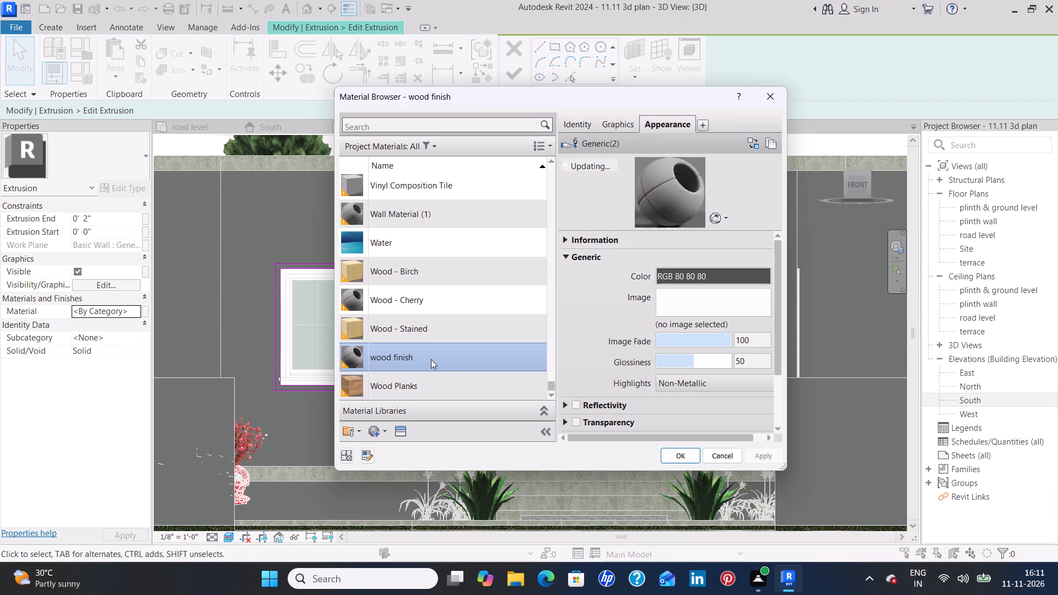
click(420, 386)
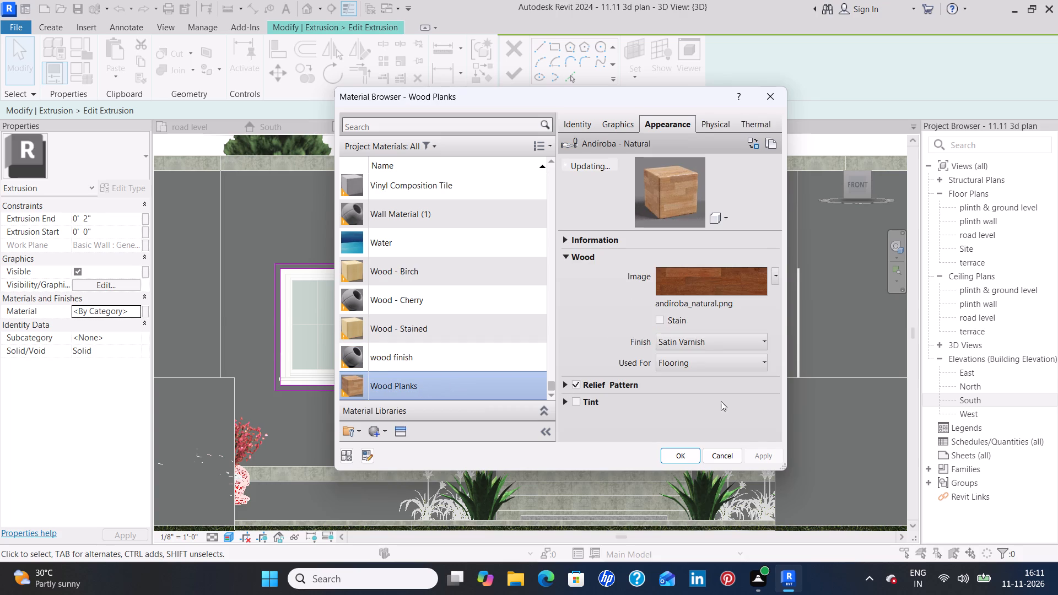
click(688, 458)
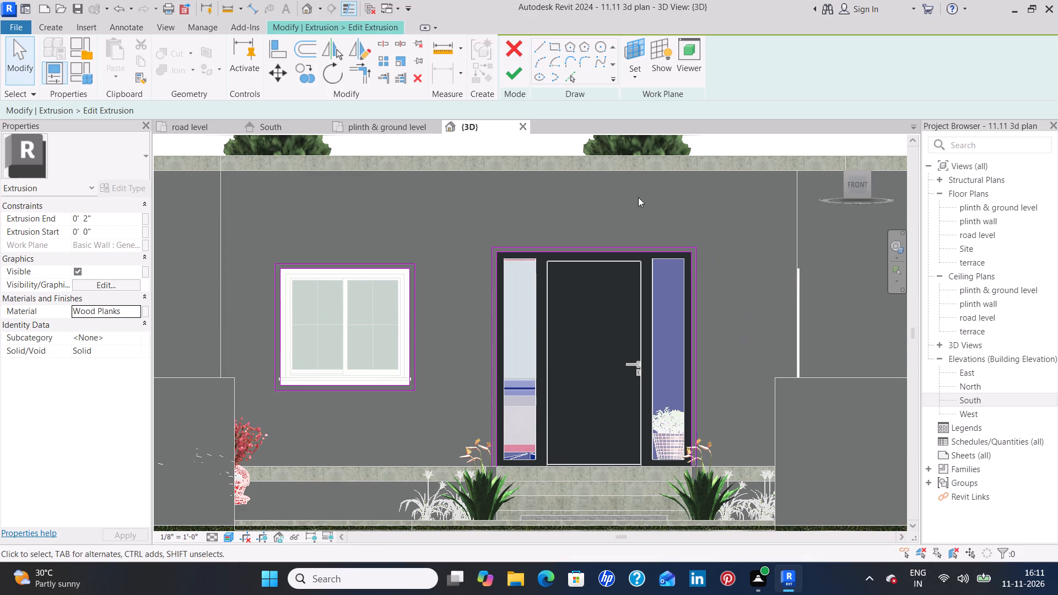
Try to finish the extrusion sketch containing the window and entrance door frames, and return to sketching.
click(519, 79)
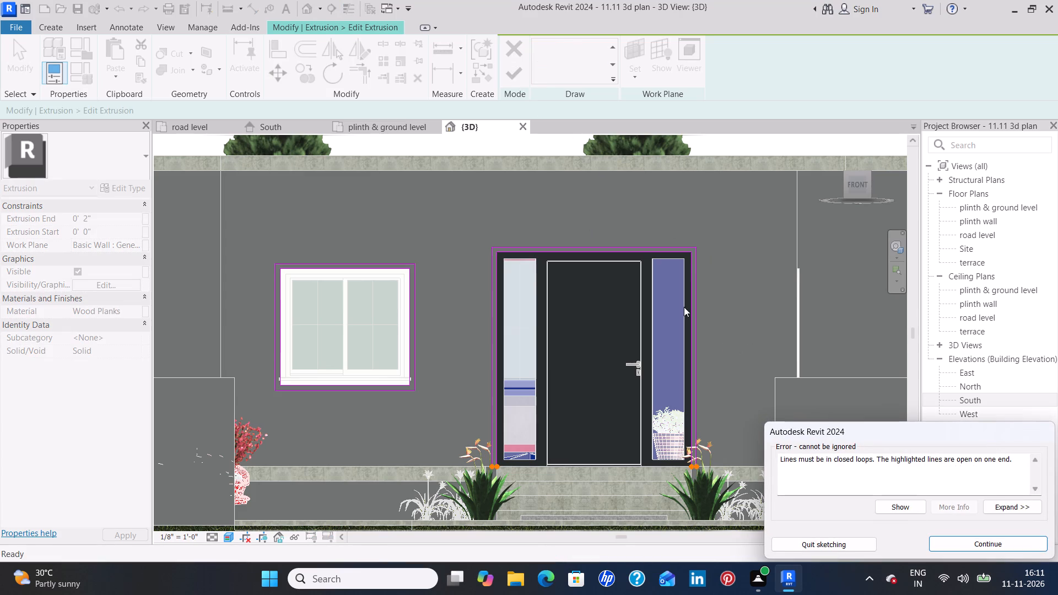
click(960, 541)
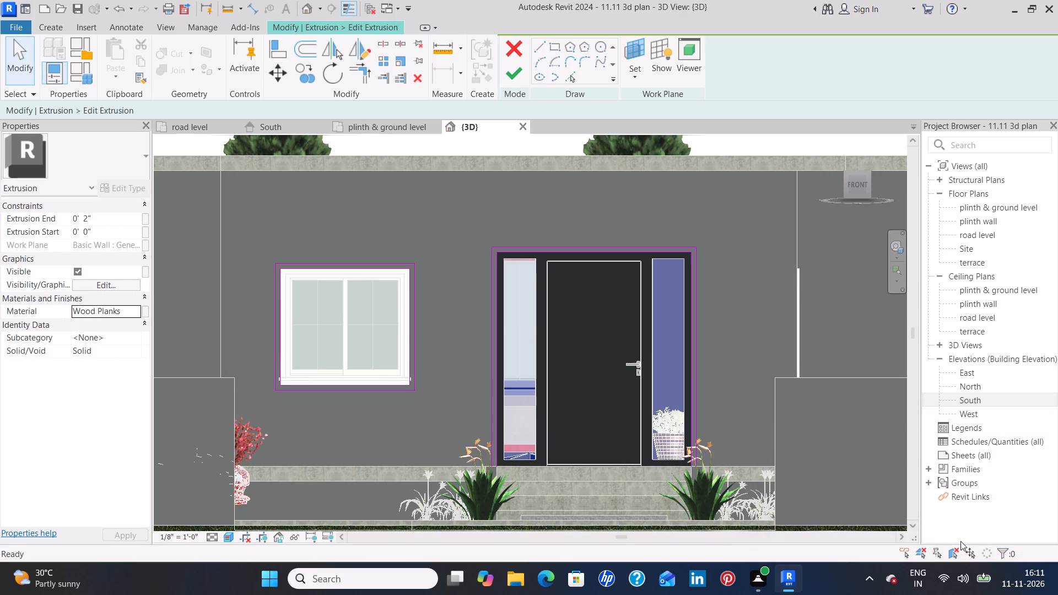
Draw a 2" sketch line closing the base of the door frame profile on the right side, at plinth level.
scroll(705, 479, up, 6)
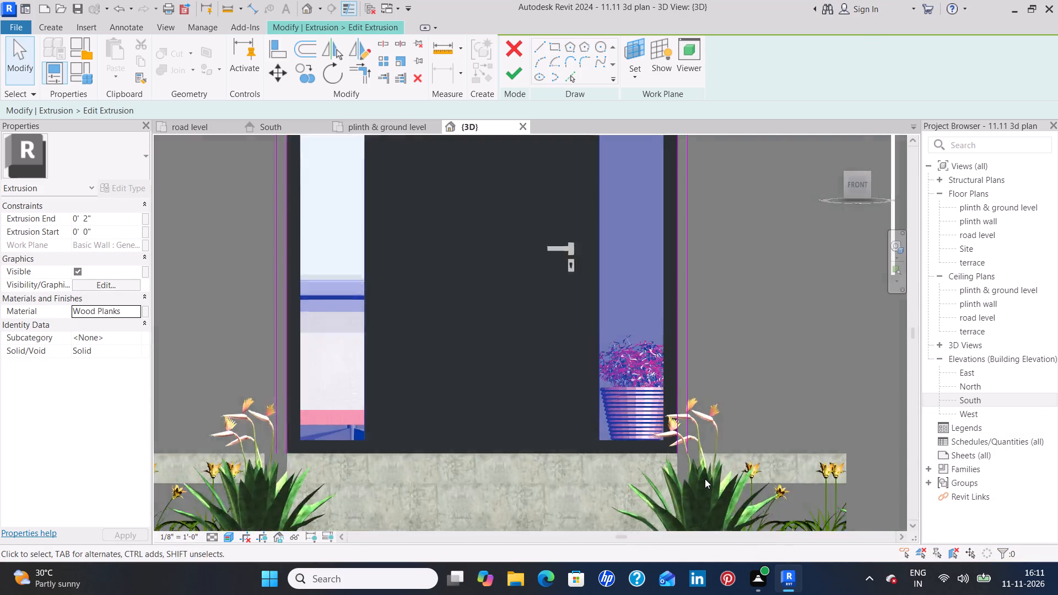
scroll(705, 479, up, 7)
scroll(645, 415, up, 8)
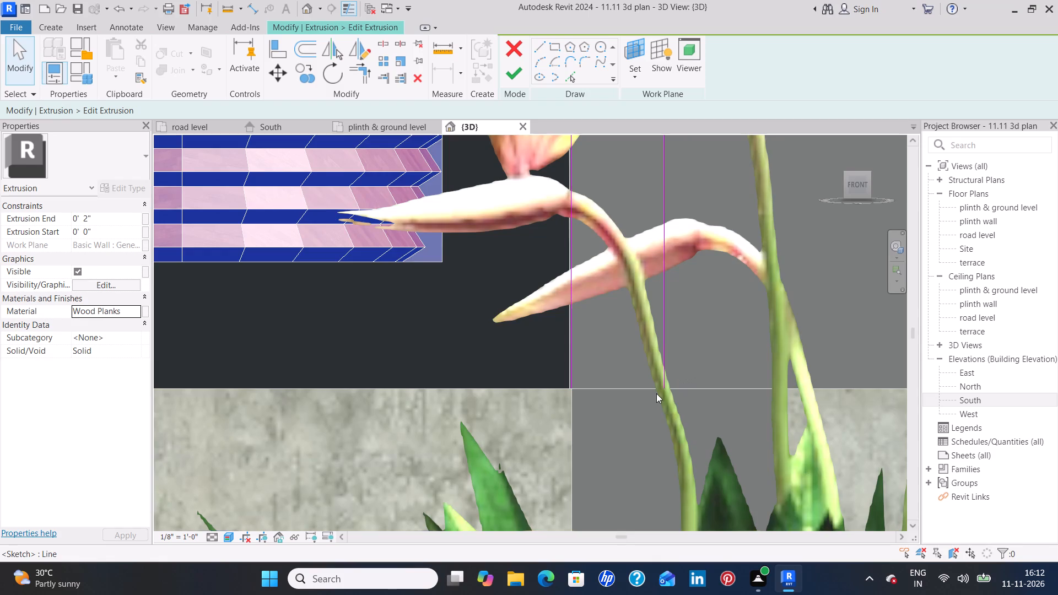
scroll(656, 393, up, 8)
scroll(660, 388, down, 4)
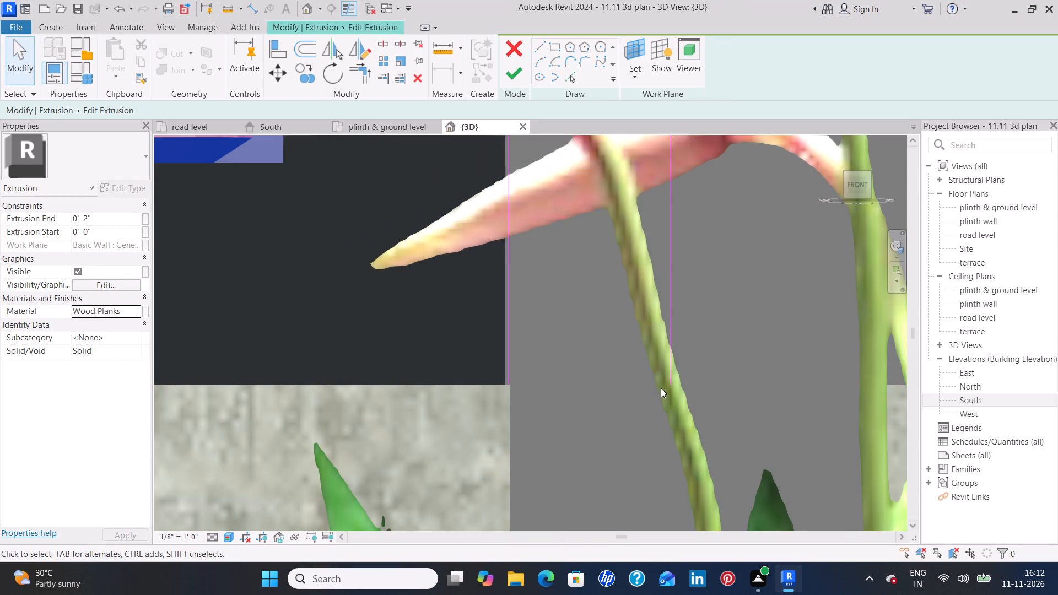
scroll(661, 388, down, 2)
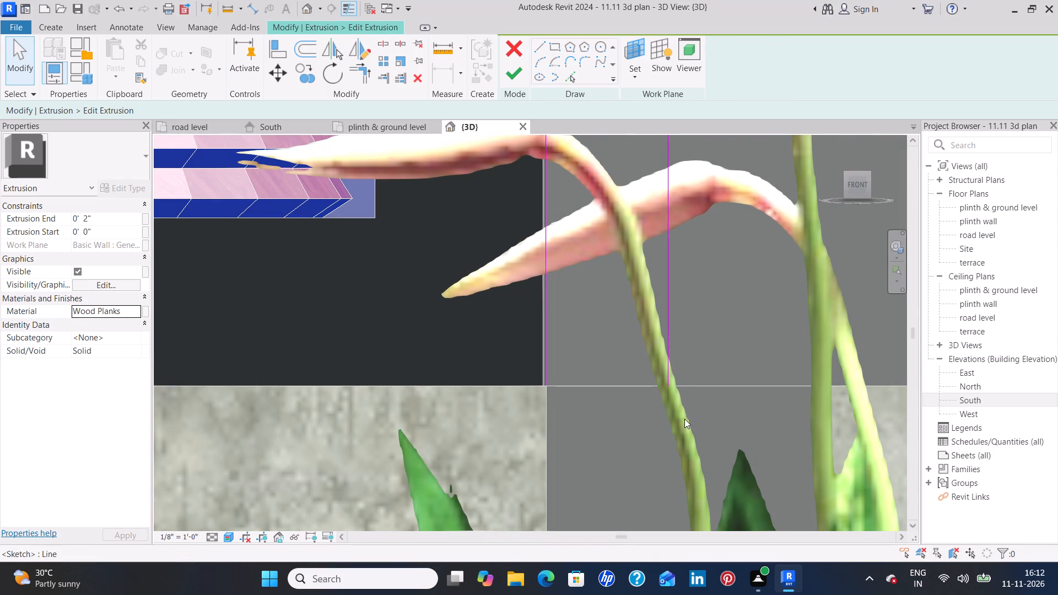
click(819, 461)
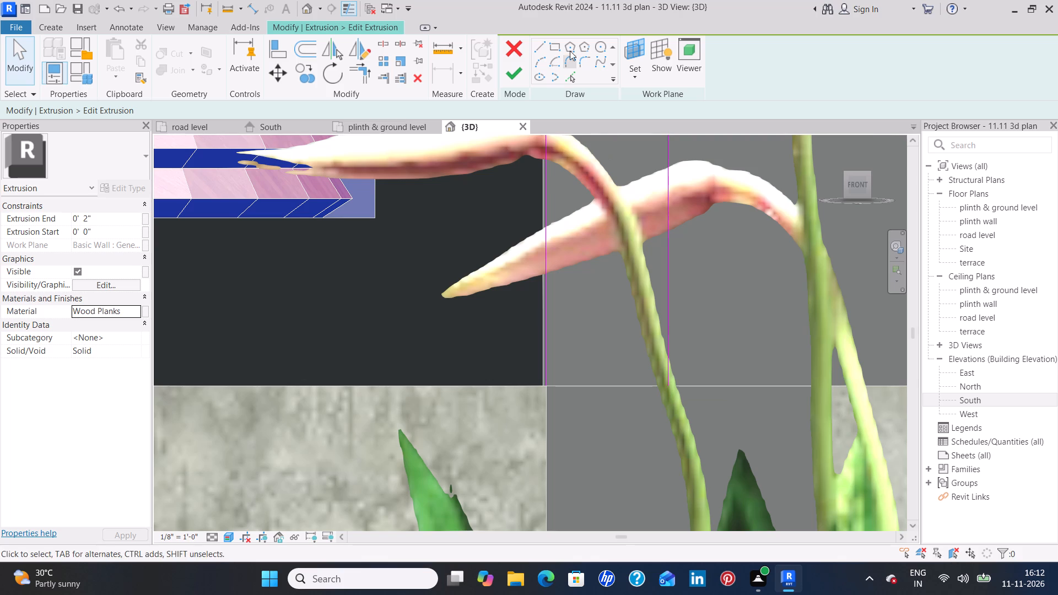
click(543, 47)
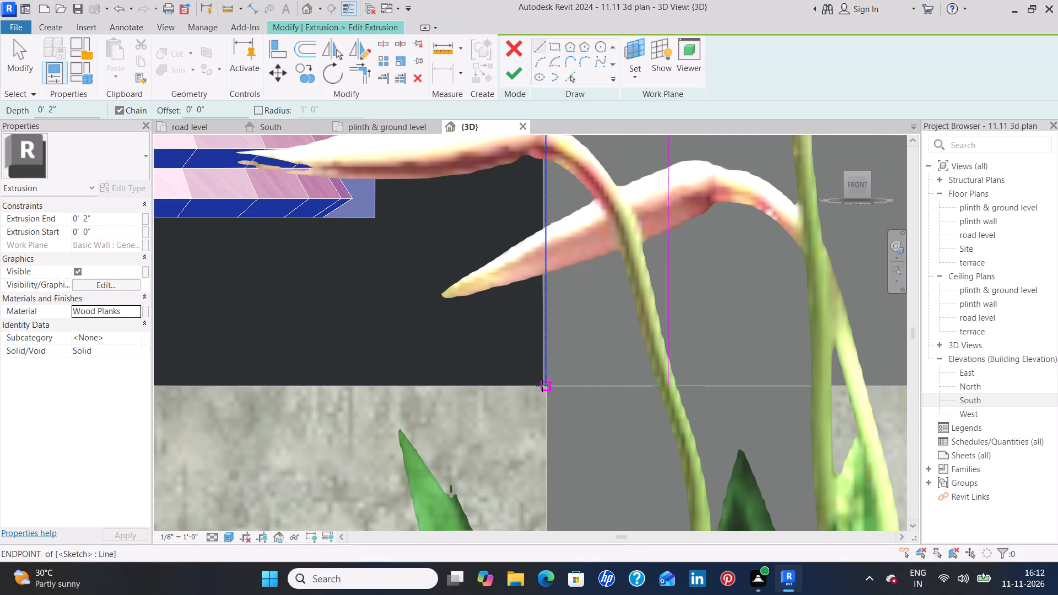
click(545, 385)
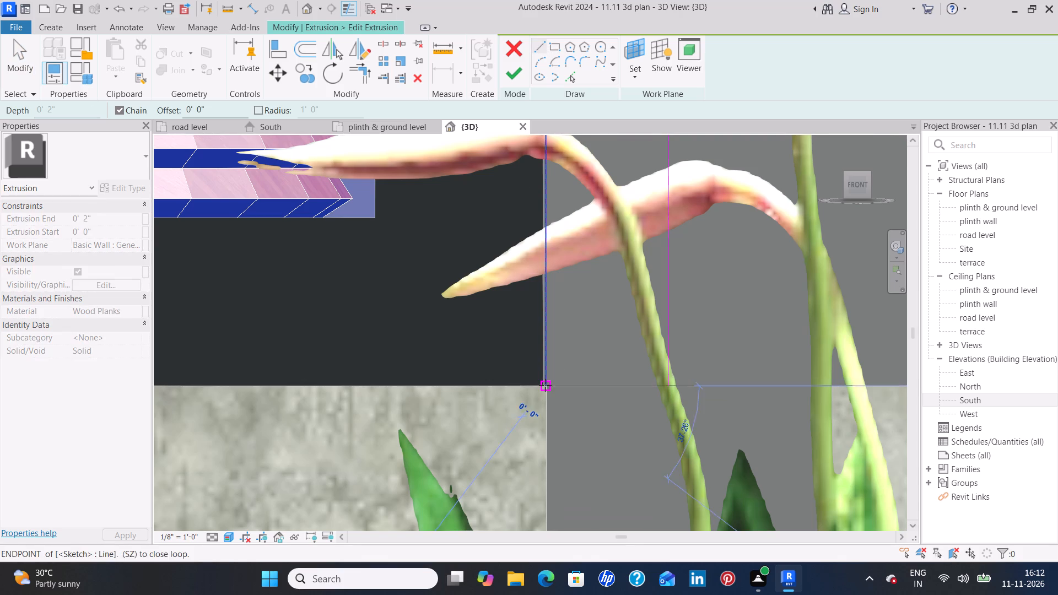
click(667, 386)
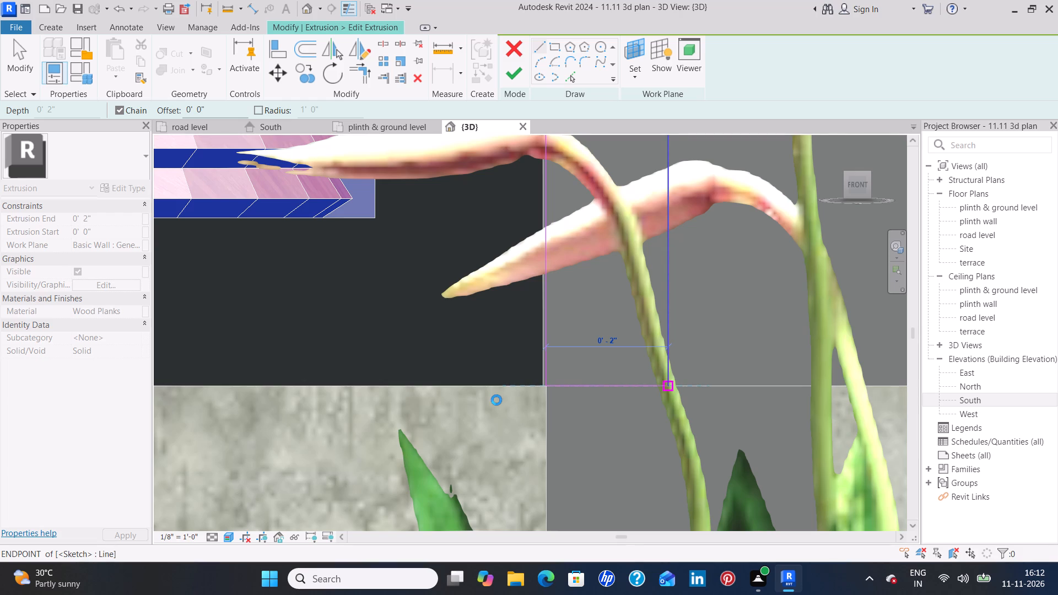
Draw a short sketch line closing the base of the door frame profile on the left side, at plinth level.
scroll(496, 400, down, 4)
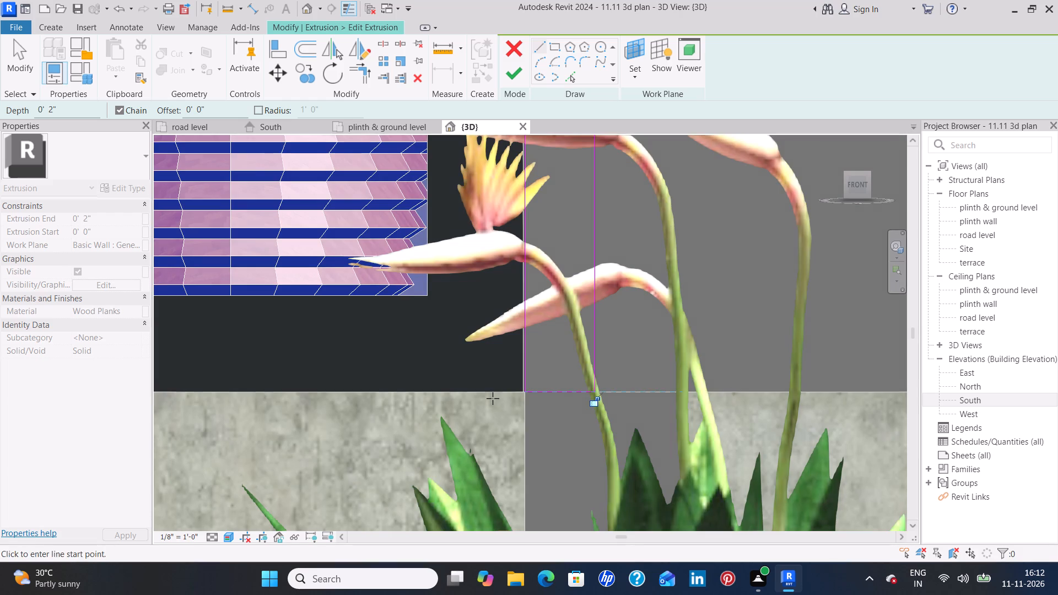
scroll(420, 416, down, 3)
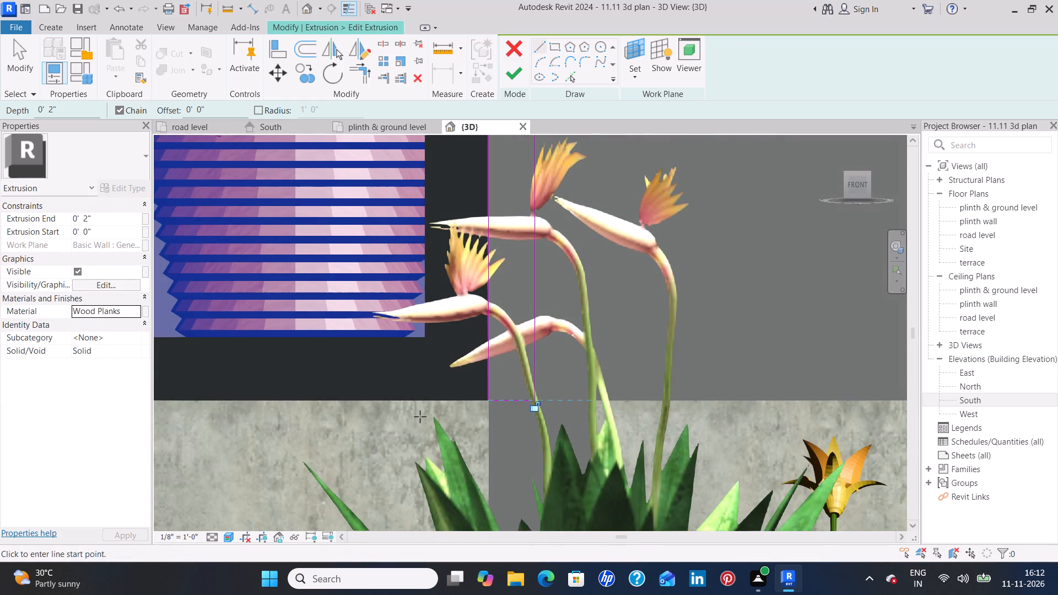
middle_drag(278, 403, 552, 396)
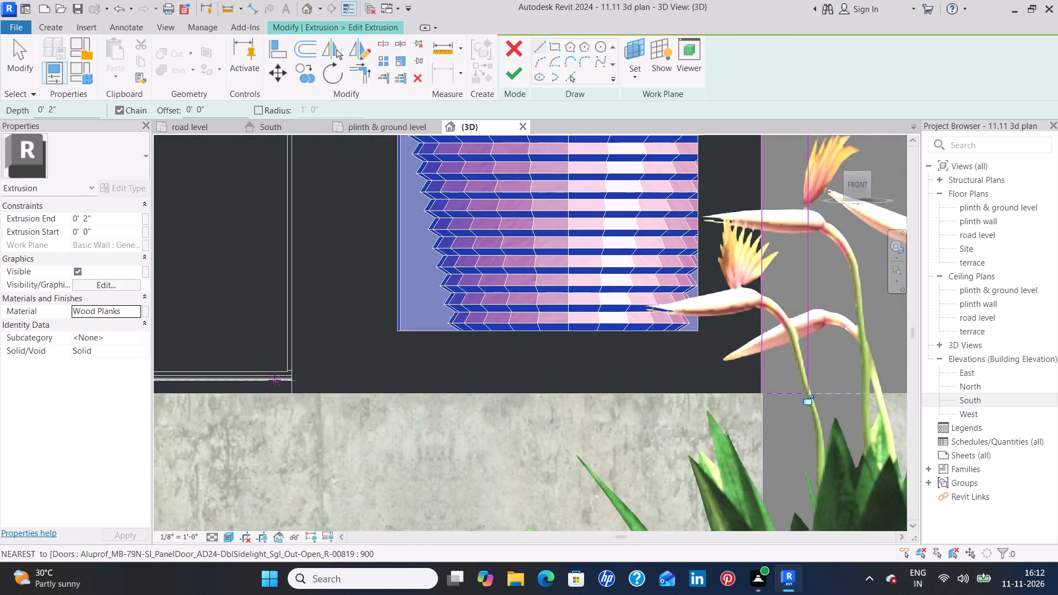
scroll(273, 381, down, 4)
middle_drag(206, 403, 677, 461)
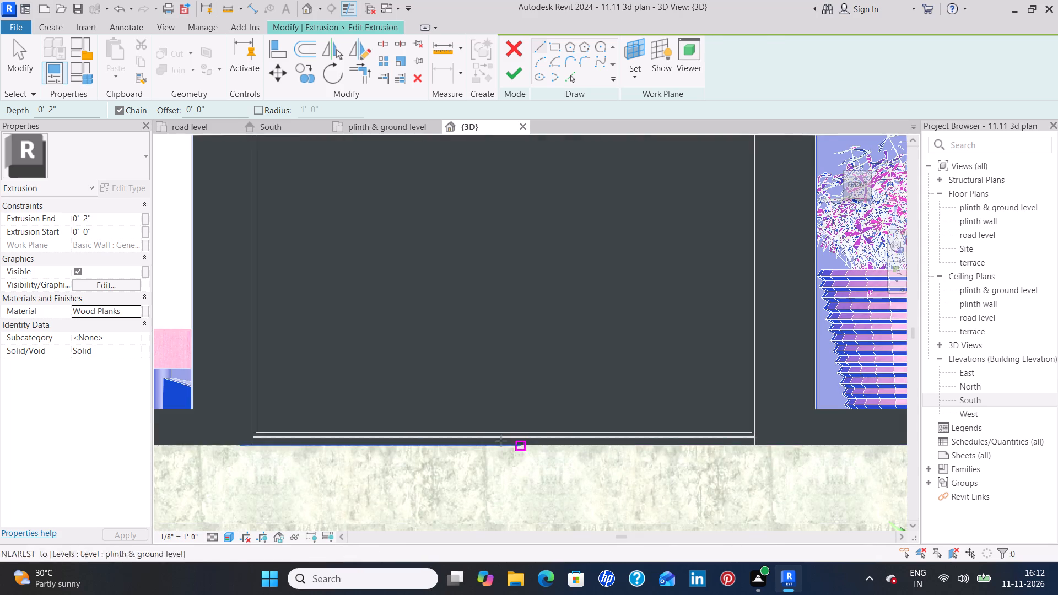
scroll(498, 436, down, 4)
middle_drag(283, 461, 500, 416)
scroll(430, 397, up, 8)
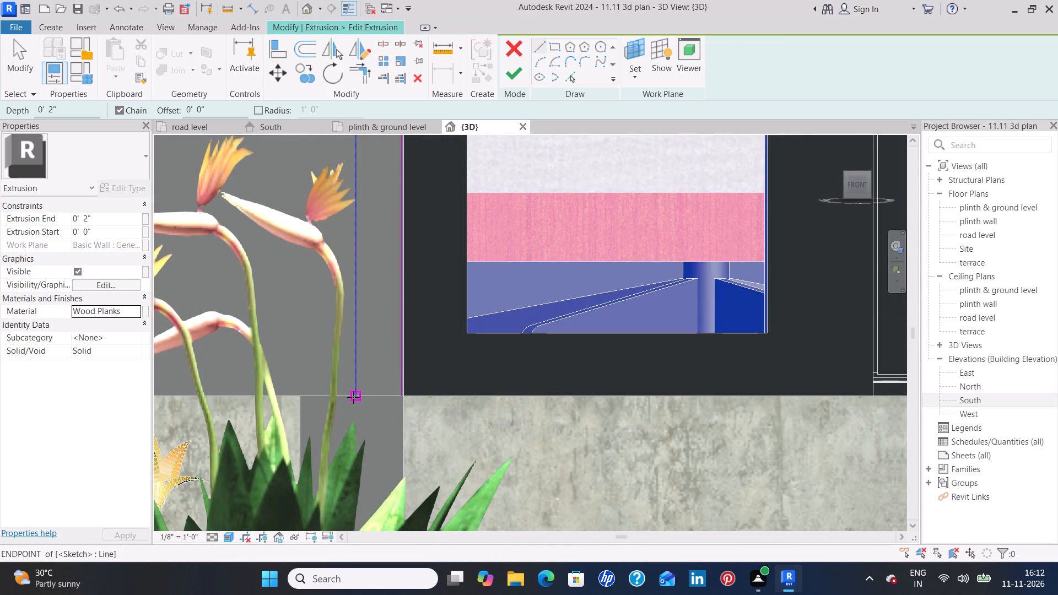
click(353, 397)
click(401, 398)
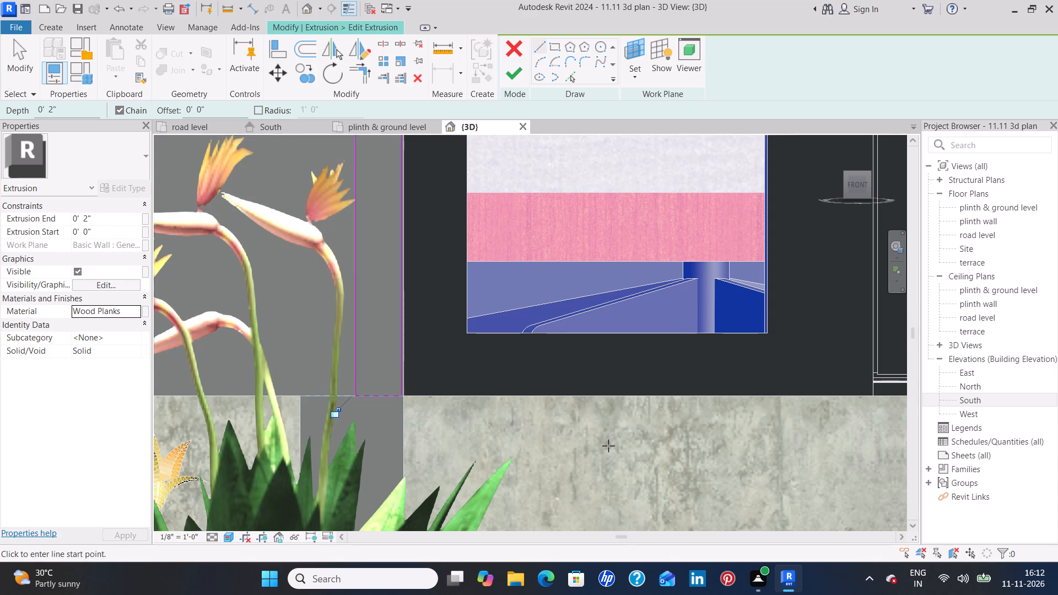
key(Escape)
Finish the extrusion sketch for the window and entrance door frames and complete the in-place casework model.
scroll(612, 445, down, 6)
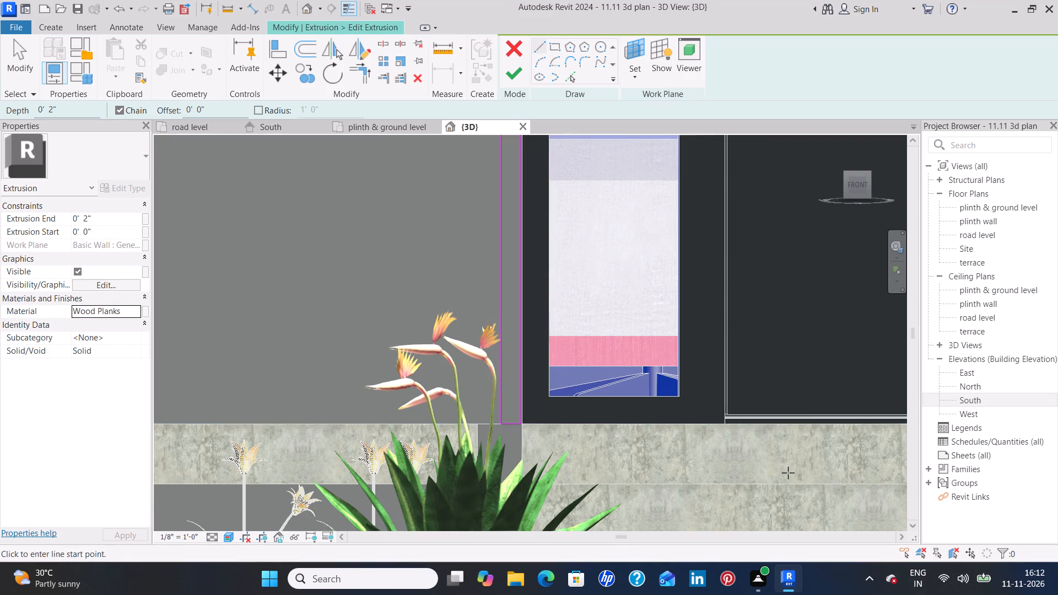
scroll(788, 473, down, 3)
middle_drag(765, 456, 459, 407)
scroll(441, 403, down, 1)
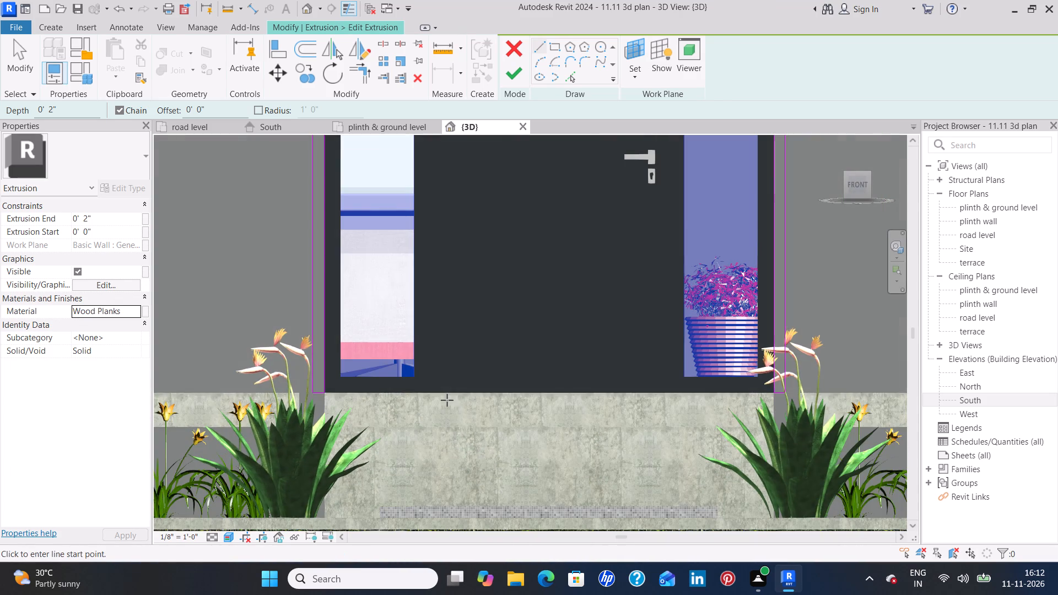
click(511, 69)
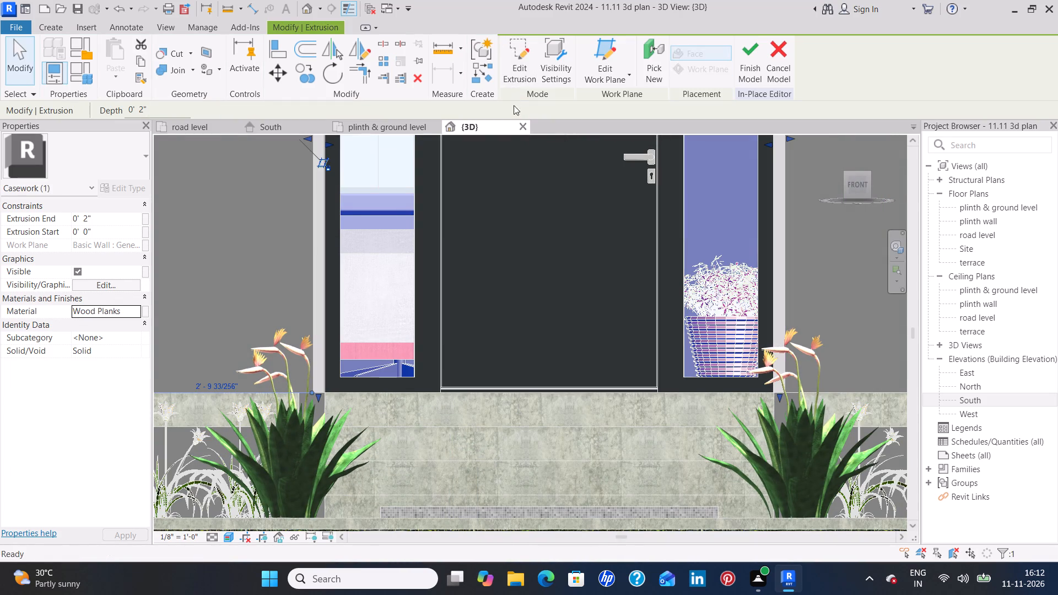
click(755, 63)
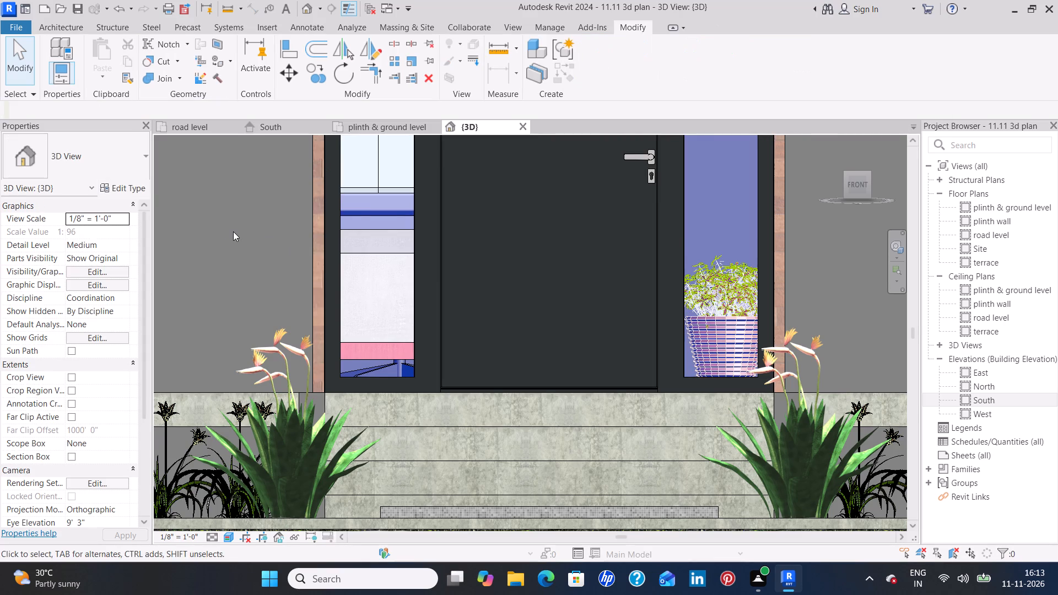
Examine the front facade in the 3D view, checking the window and entrance door frames up close and across the whole elevation.
click(233, 231)
scroll(233, 231, down, 6)
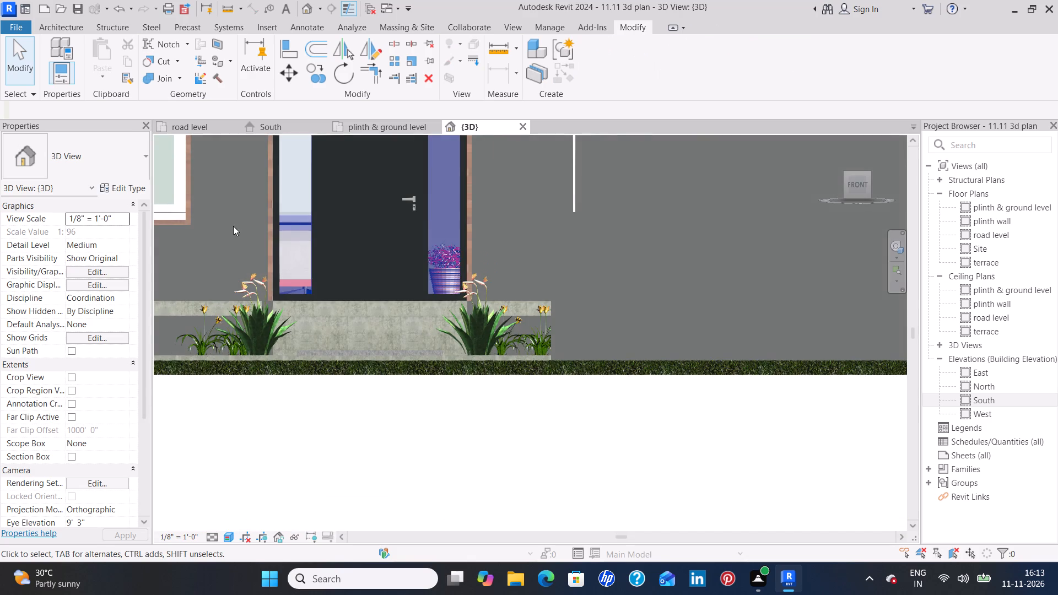
middle_drag(231, 221, 375, 354)
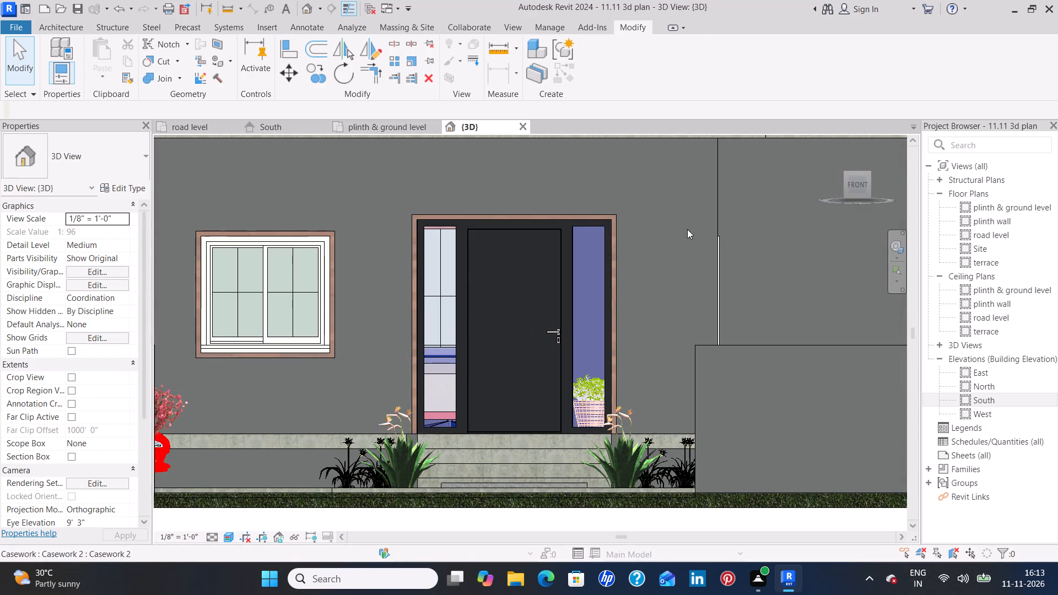
scroll(625, 295, up, 3)
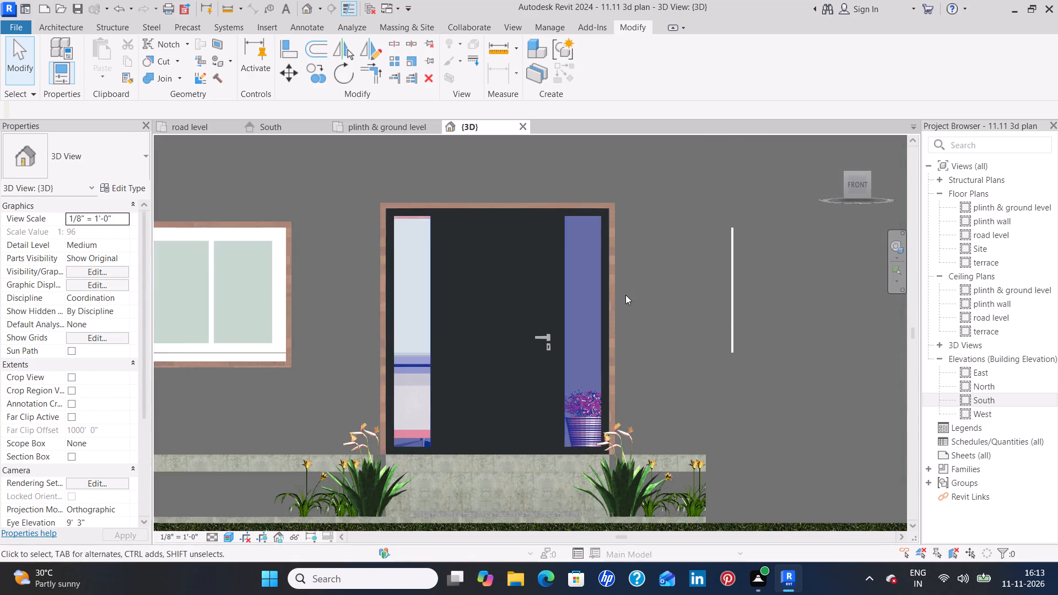
scroll(625, 295, up, 6)
scroll(625, 295, down, 8)
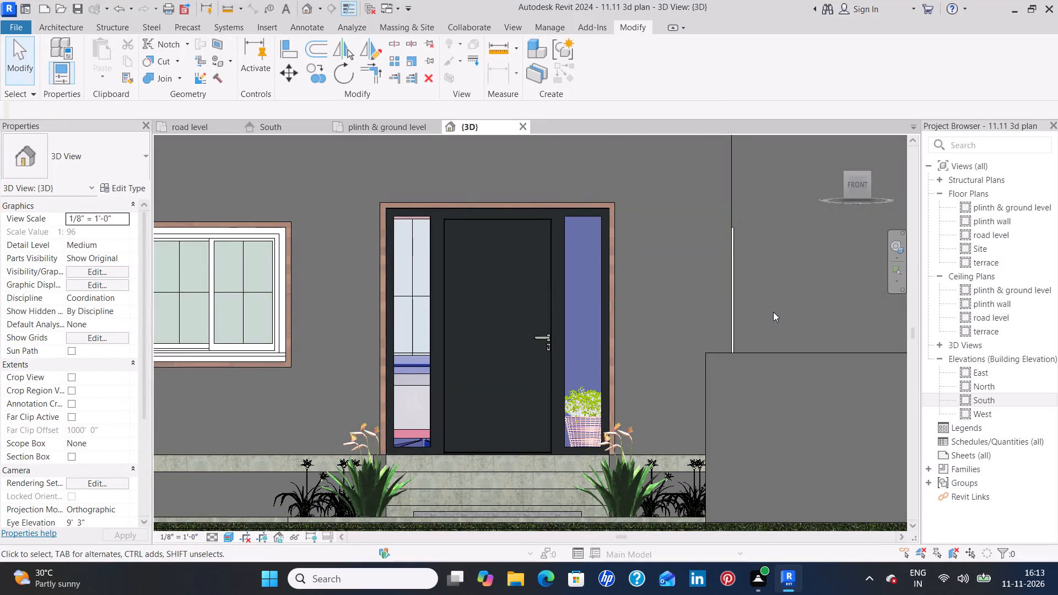
scroll(801, 311, down, 5)
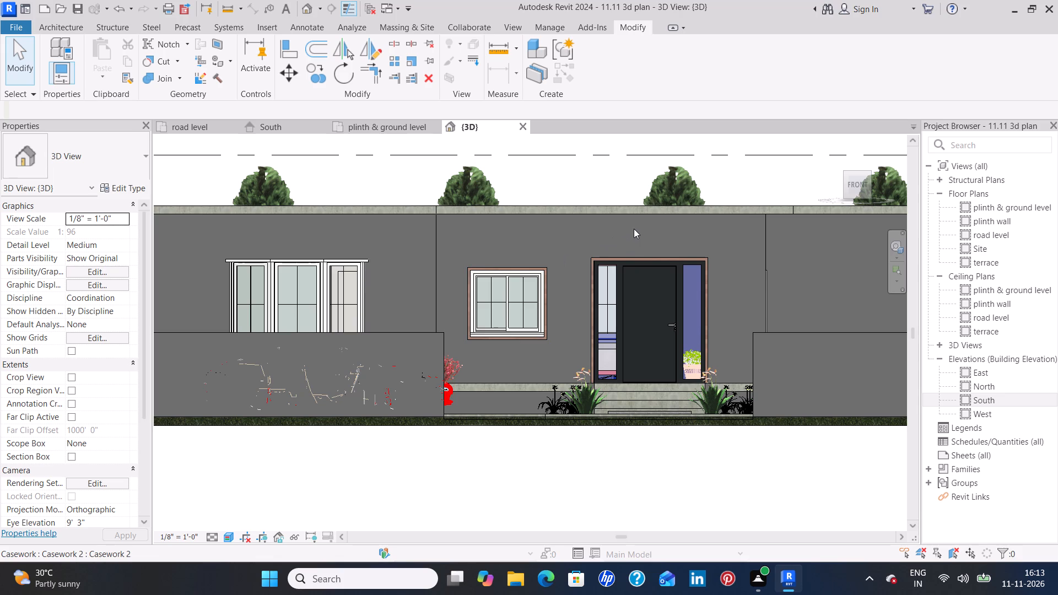
scroll(634, 229, up, 3)
scroll(634, 229, down, 4)
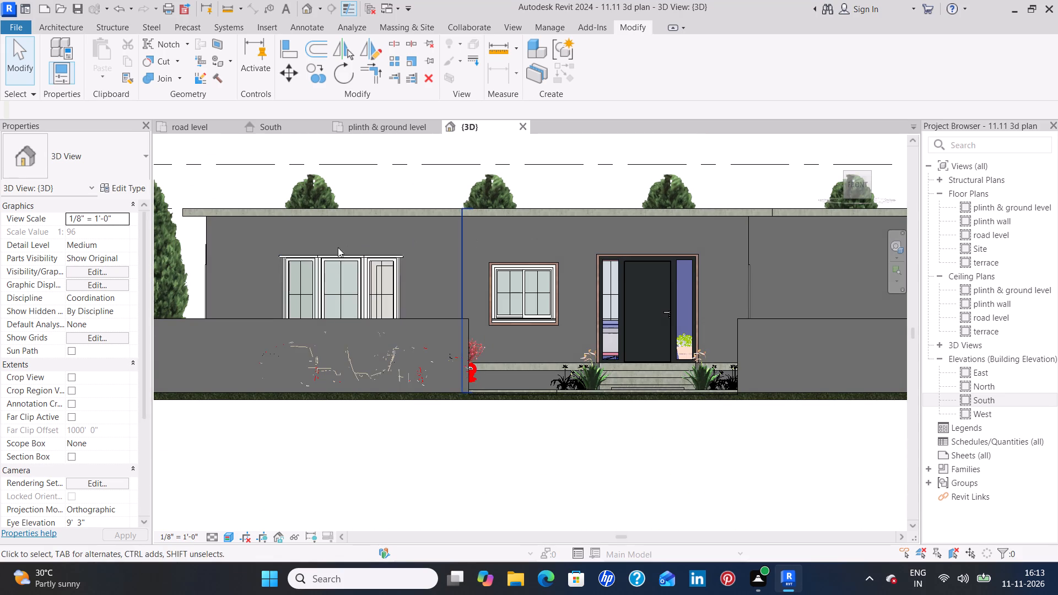
scroll(295, 257, down, 2)
middle_drag(353, 236, 364, 236)
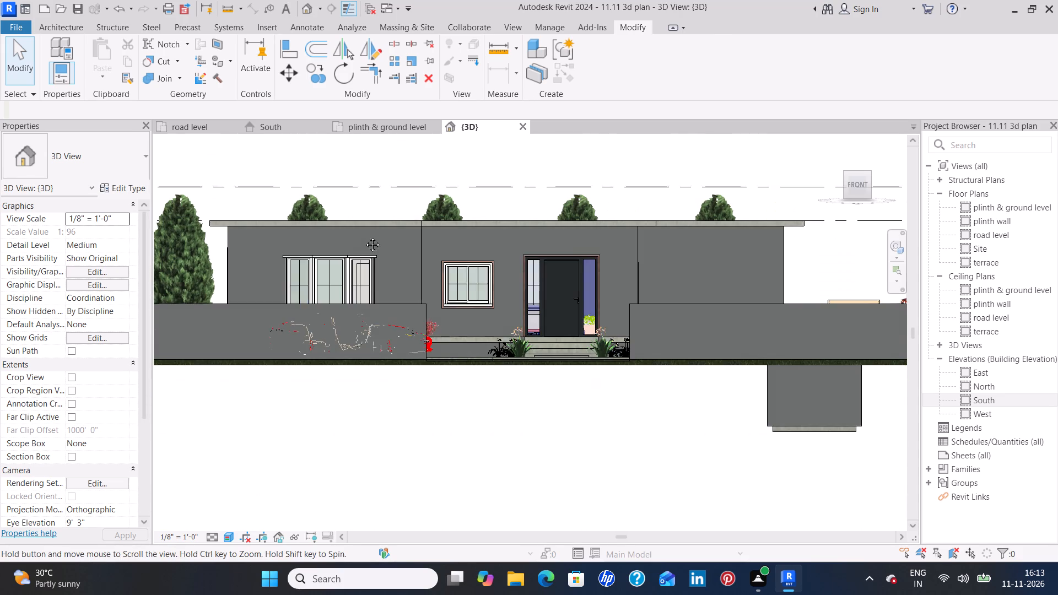
middle_drag(364, 236, 514, 239)
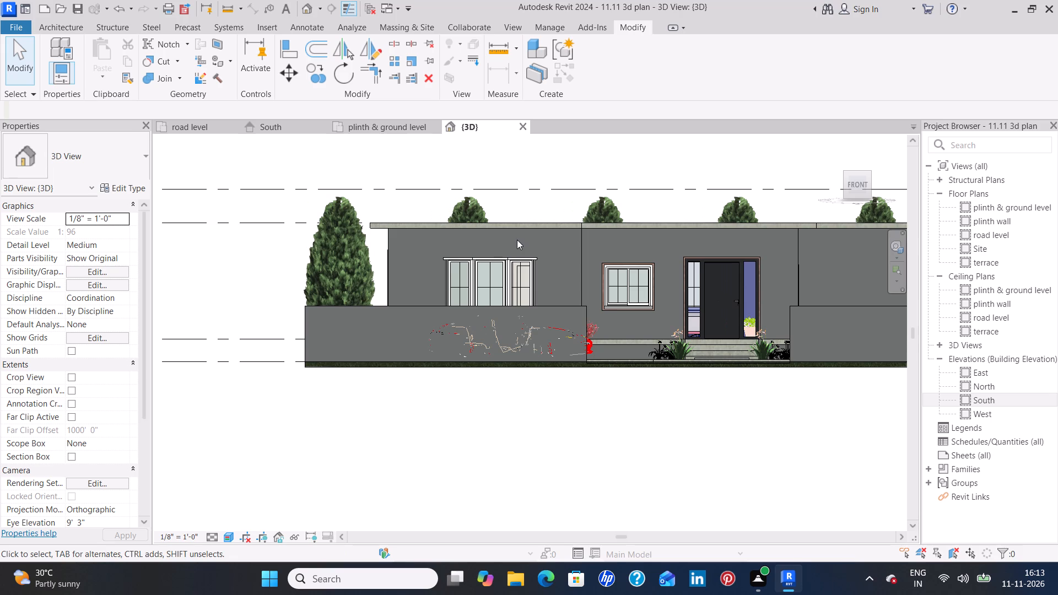
scroll(713, 248, up, 4)
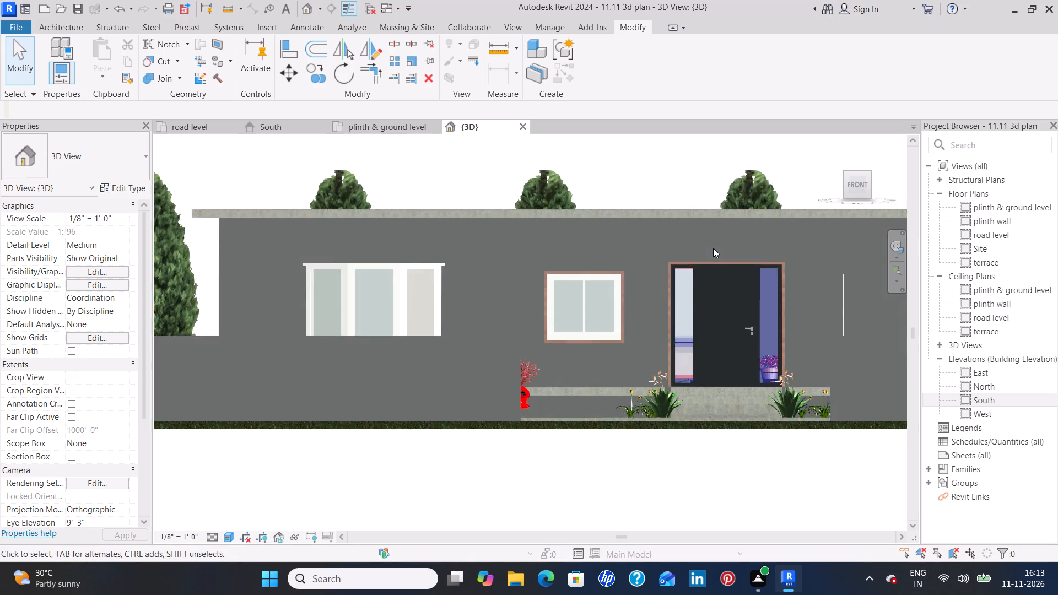
scroll(713, 248, up, 3)
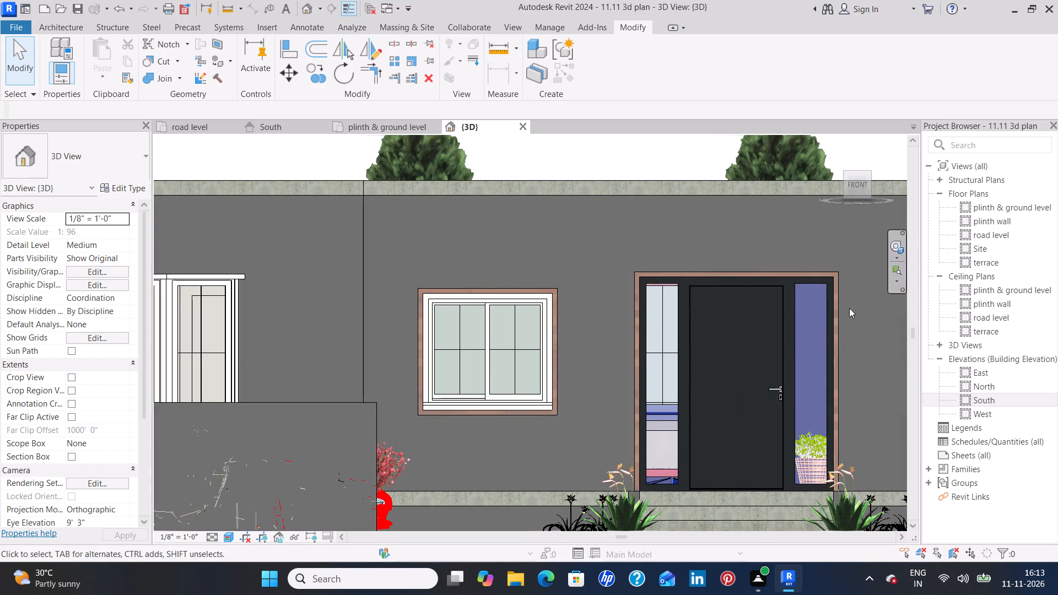
scroll(824, 324, down, 4)
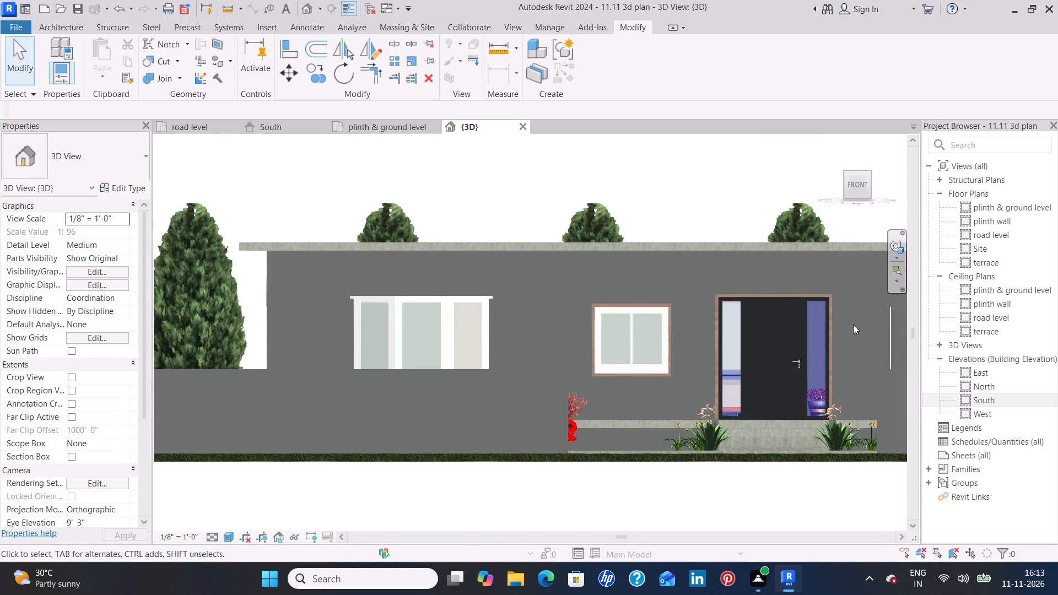
middle_drag(853, 324, 397, 340)
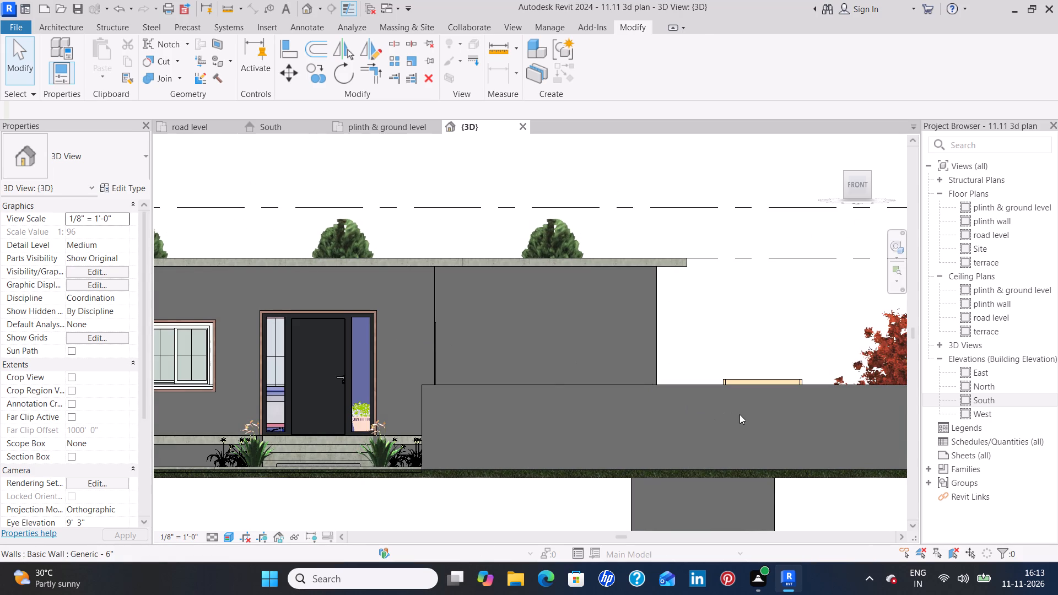
scroll(739, 414, down, 6)
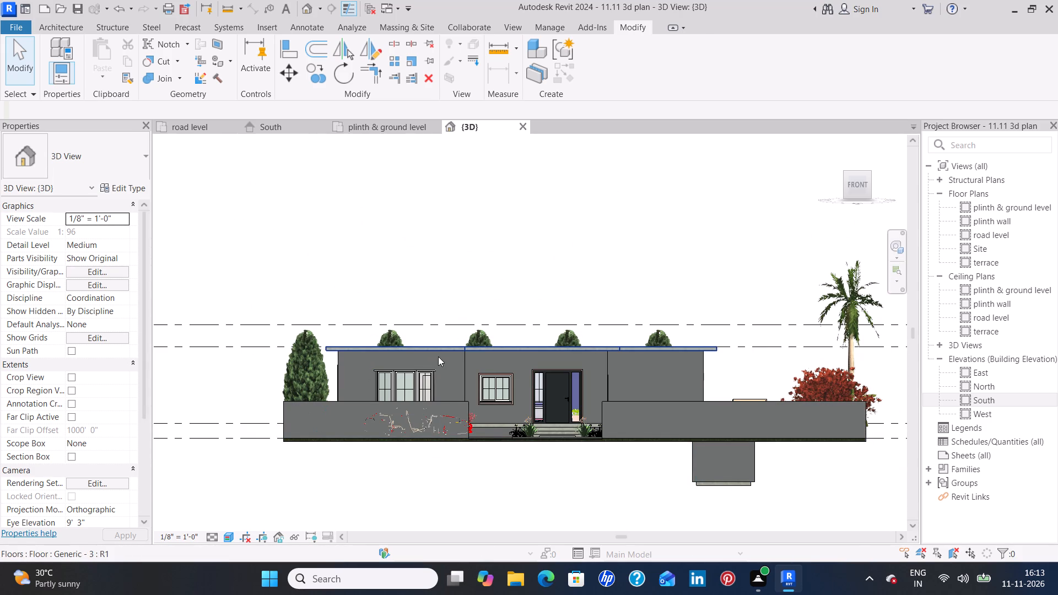
scroll(540, 354, up, 8)
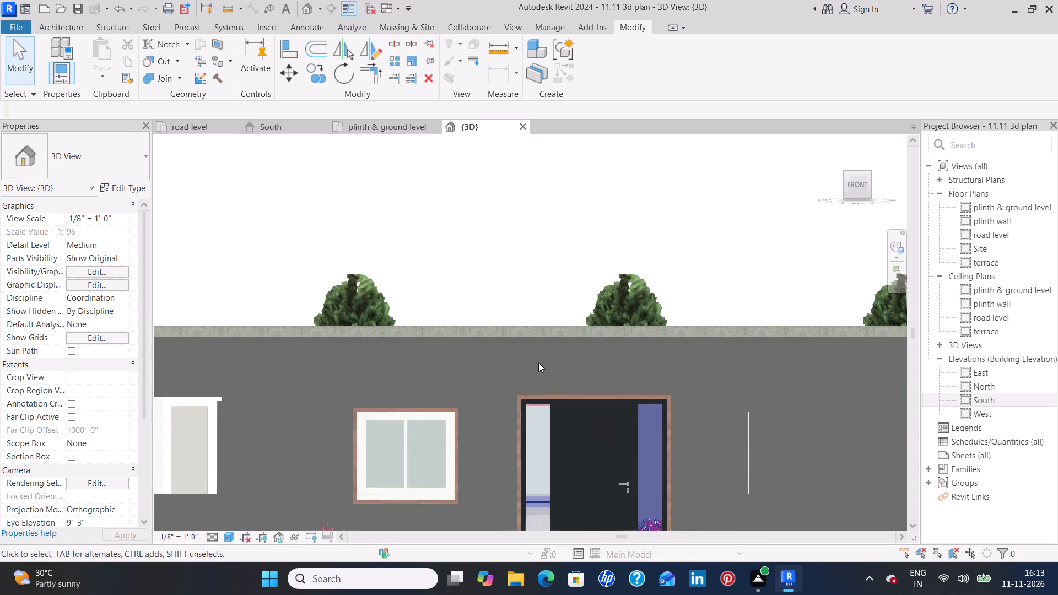
scroll(538, 363, down, 8)
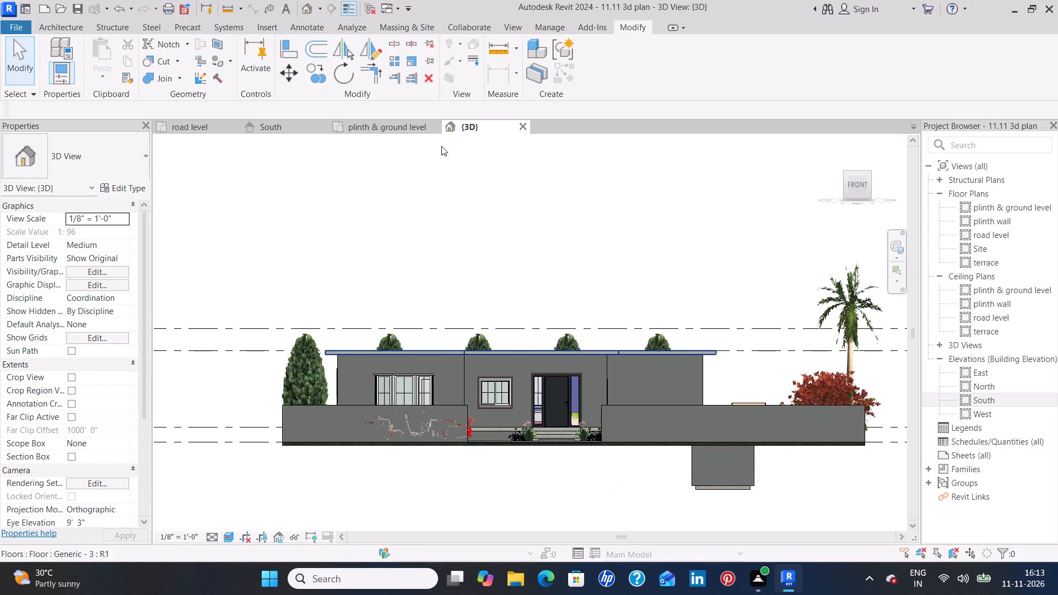
Place a perspective camera in the plinth & ground level plan, in front of the plot, targeting straight through the house.
click(396, 127)
scroll(447, 294, down, 2)
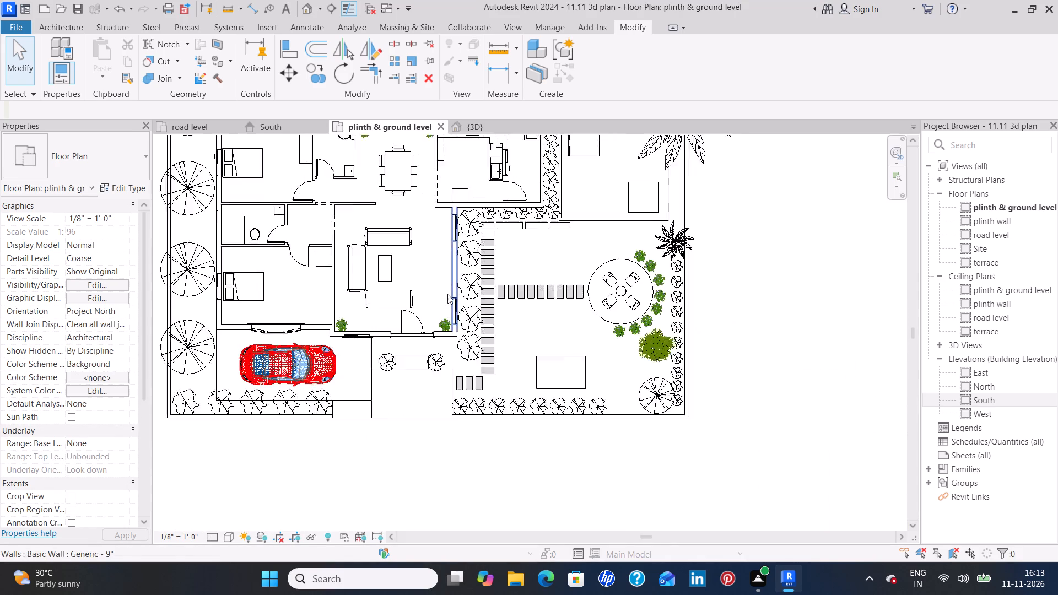
scroll(447, 294, down, 3)
middle_drag(424, 302, 463, 272)
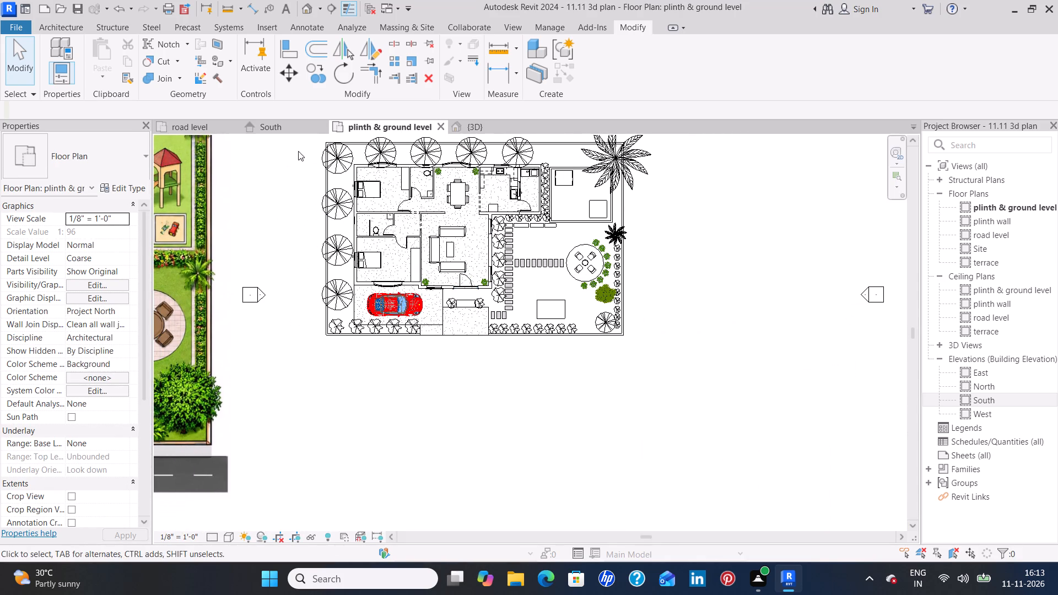
click(518, 24)
click(419, 74)
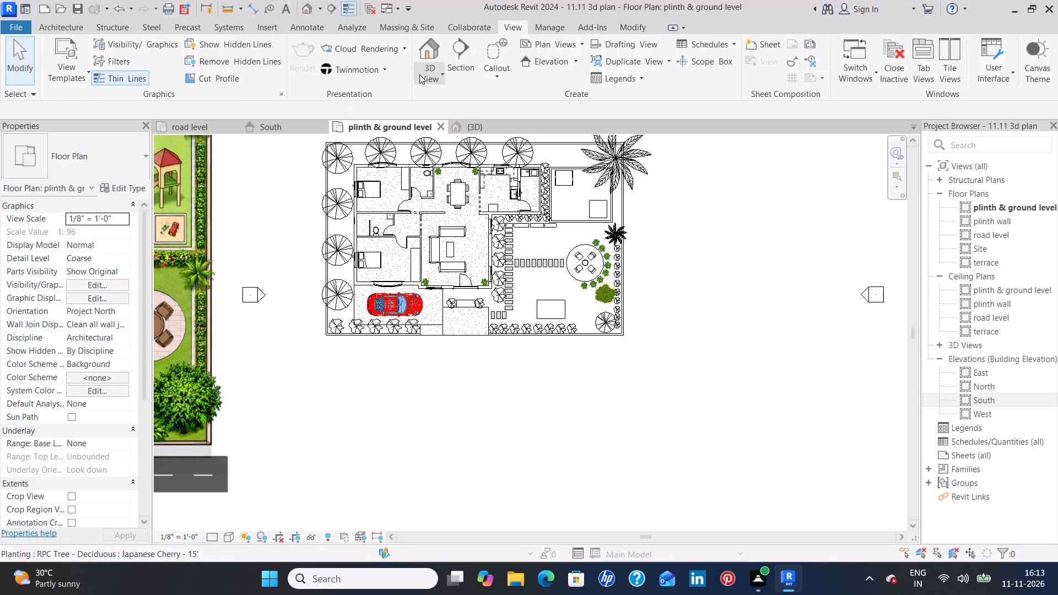
click(461, 130)
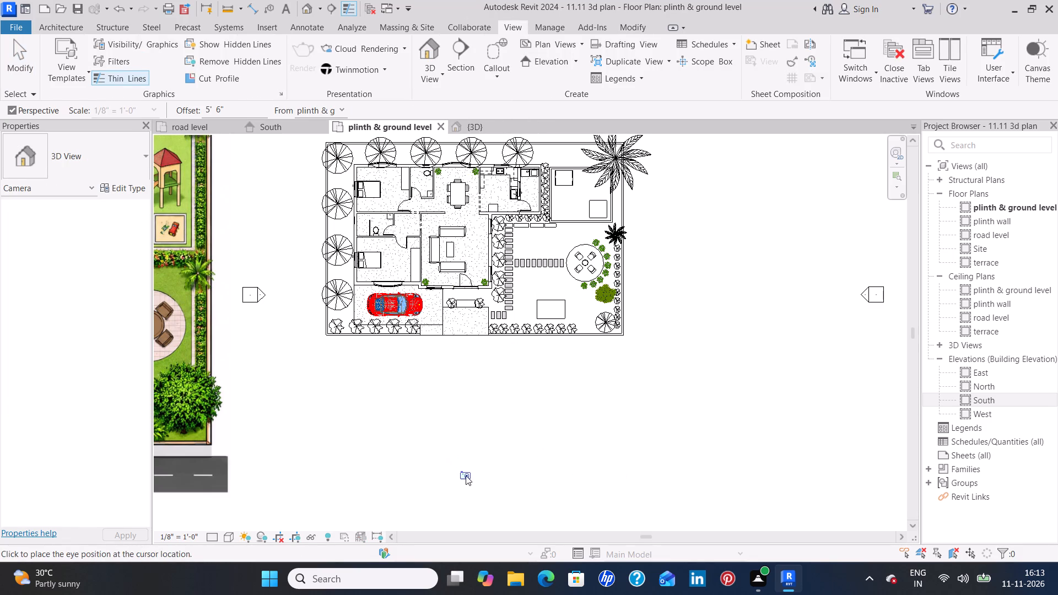
click(466, 475)
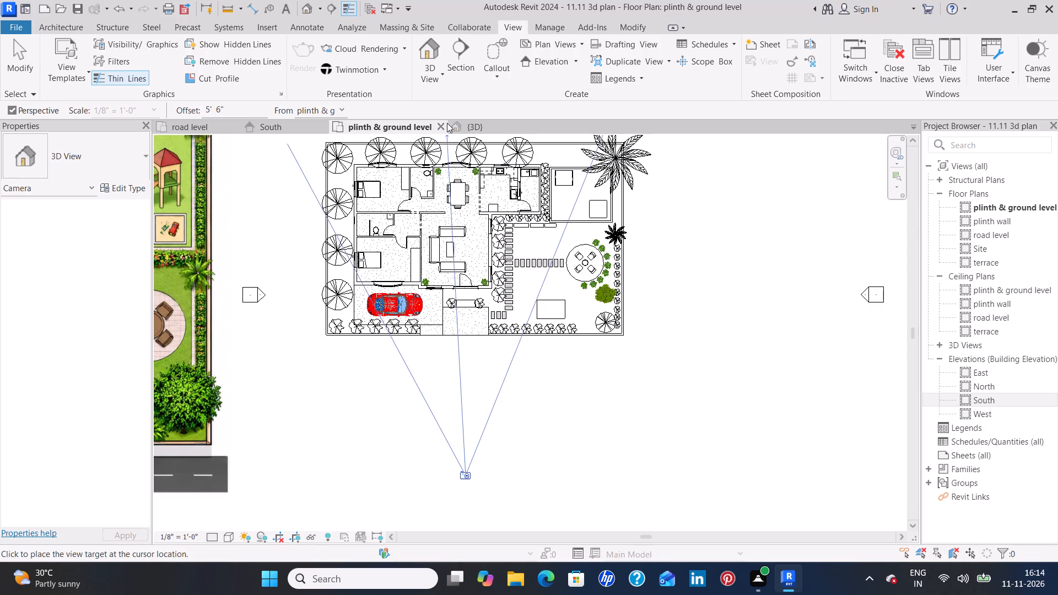
middle_drag(452, 171, 452, 286)
click(454, 217)
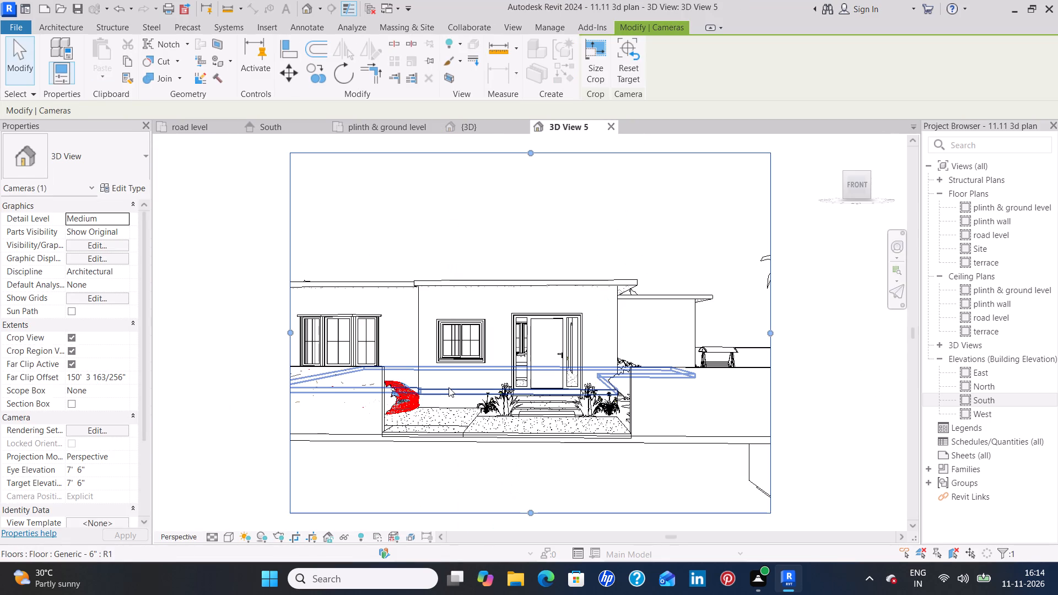
Resize the camera view's crop region, trimming the bottom and widening both sides to frame the whole house, garden and front boundary wall.
scroll(452, 398, down, 2)
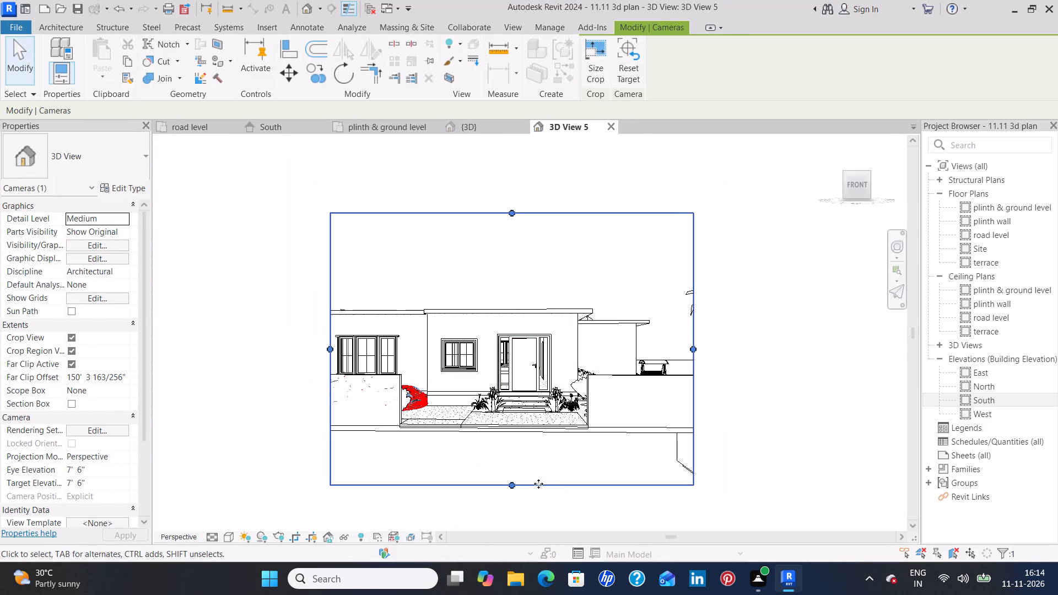
drag(515, 485, 515, 472)
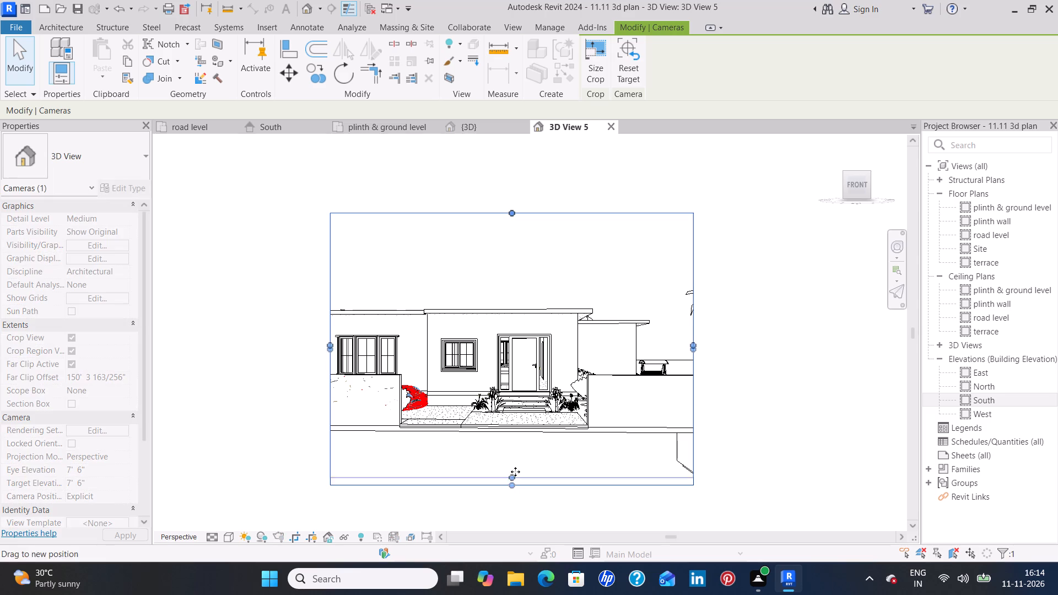
drag(515, 472, 515, 462)
drag(695, 339, 695, 339)
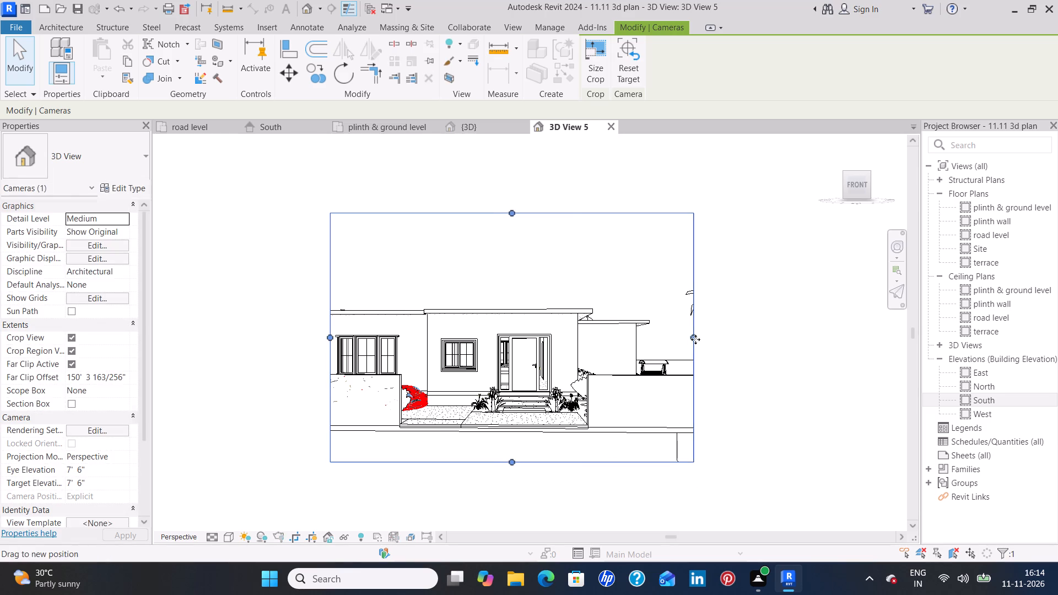
drag(695, 339, 833, 349)
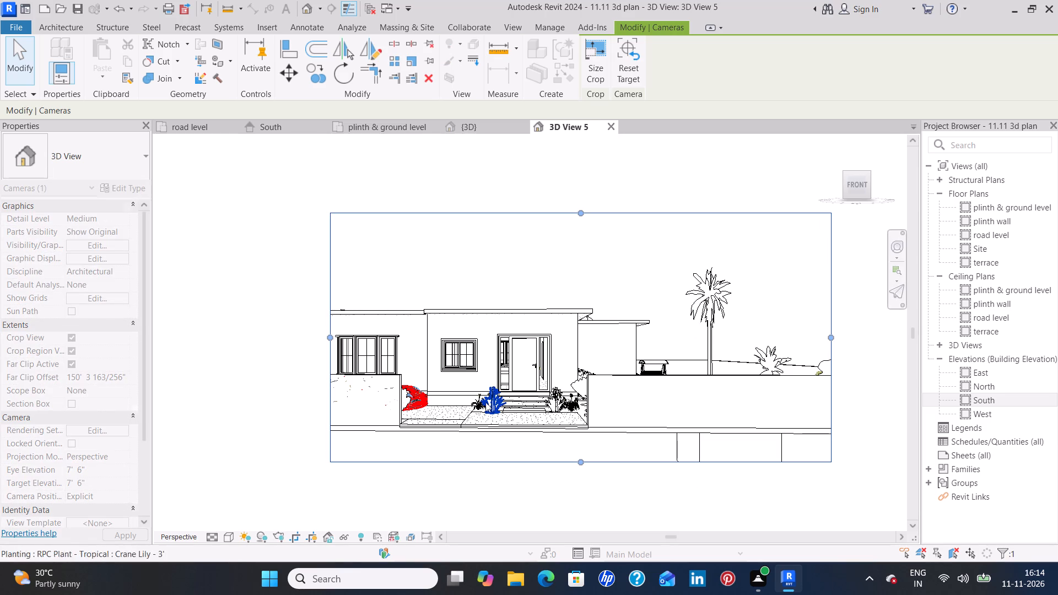
drag(331, 337, 202, 341)
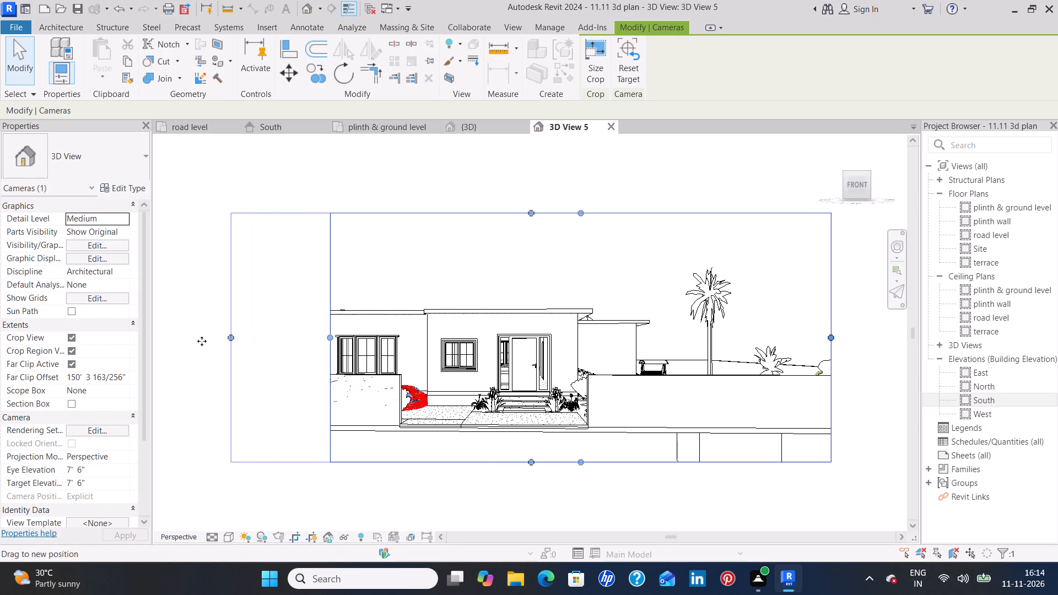
drag(202, 341, 174, 344)
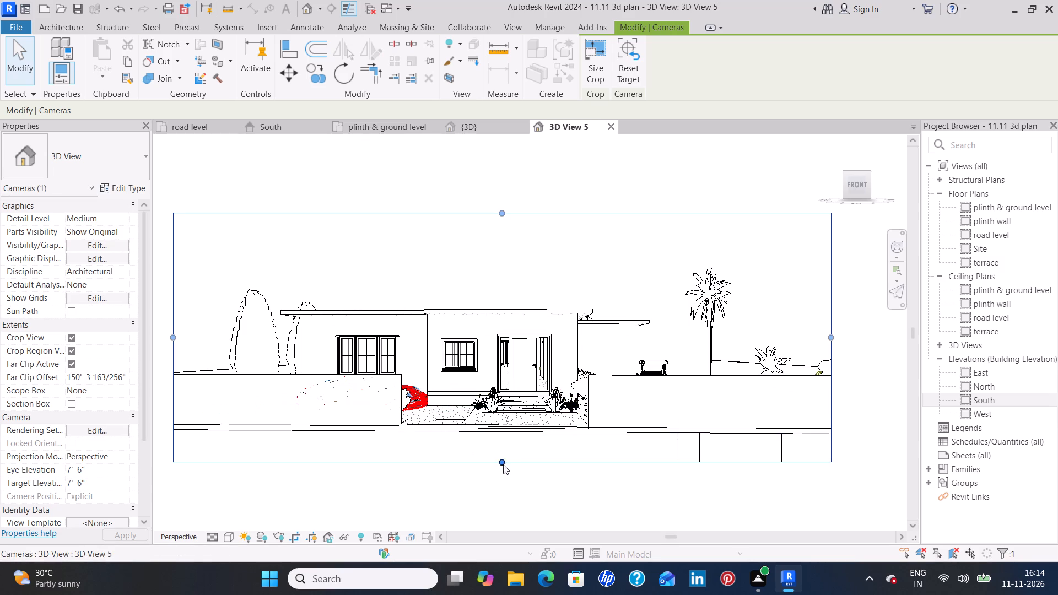
scroll(506, 439, down, 2)
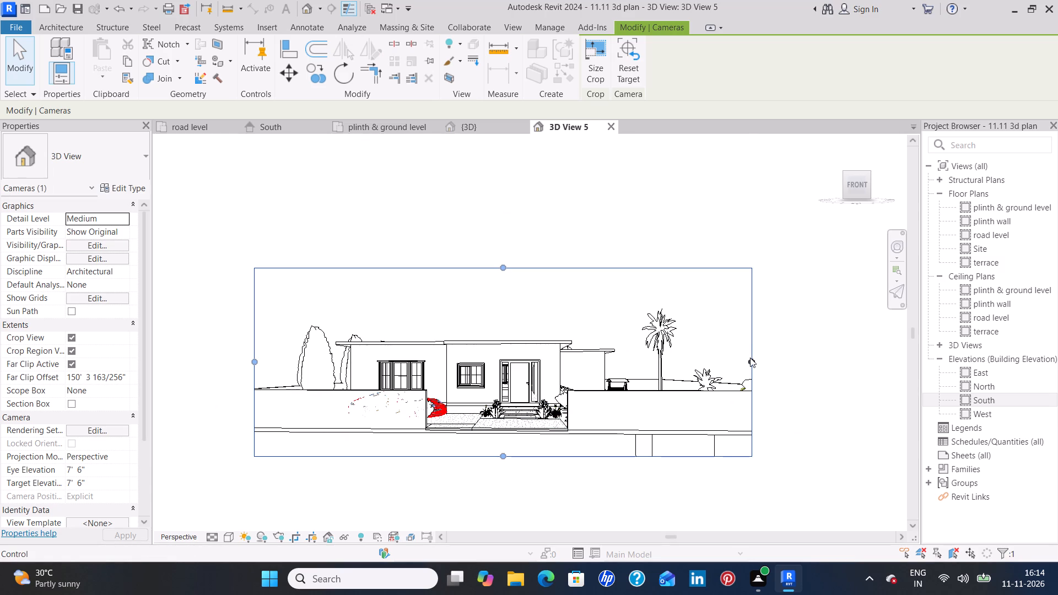
drag(751, 360, 795, 368)
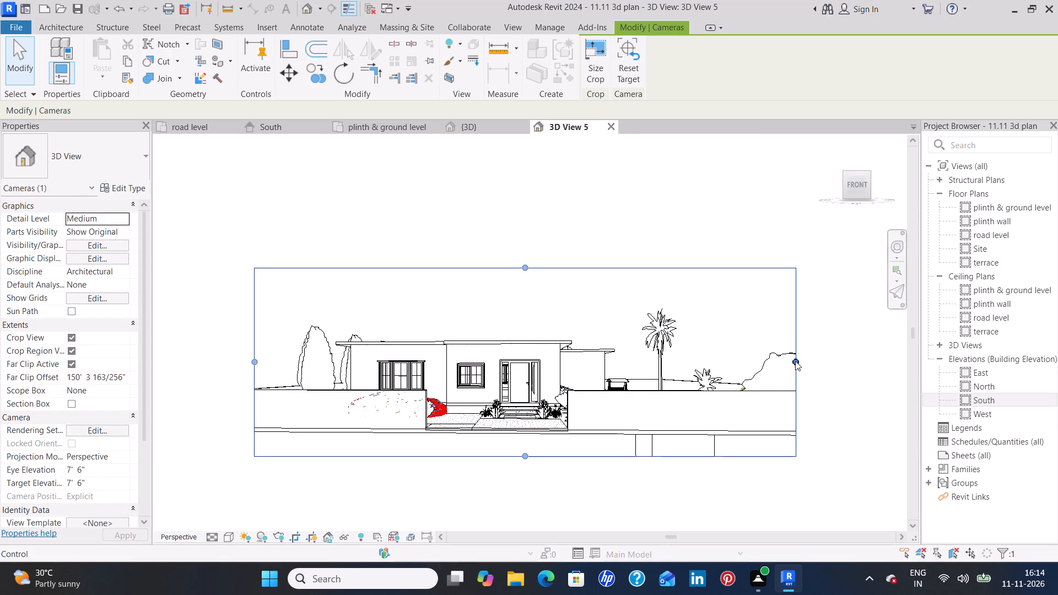
drag(800, 360, 846, 351)
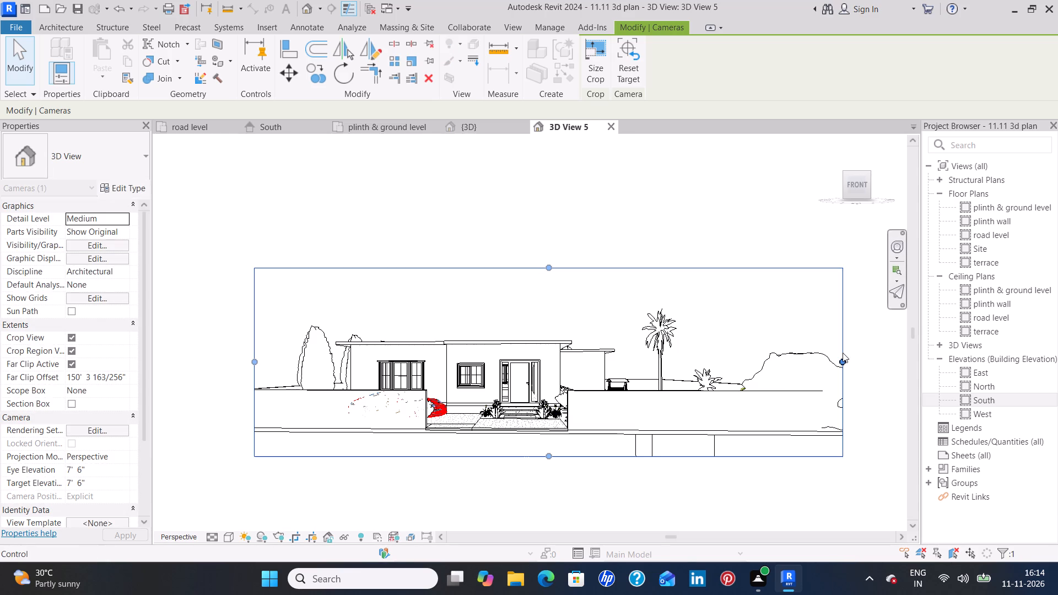
drag(841, 363, 899, 363)
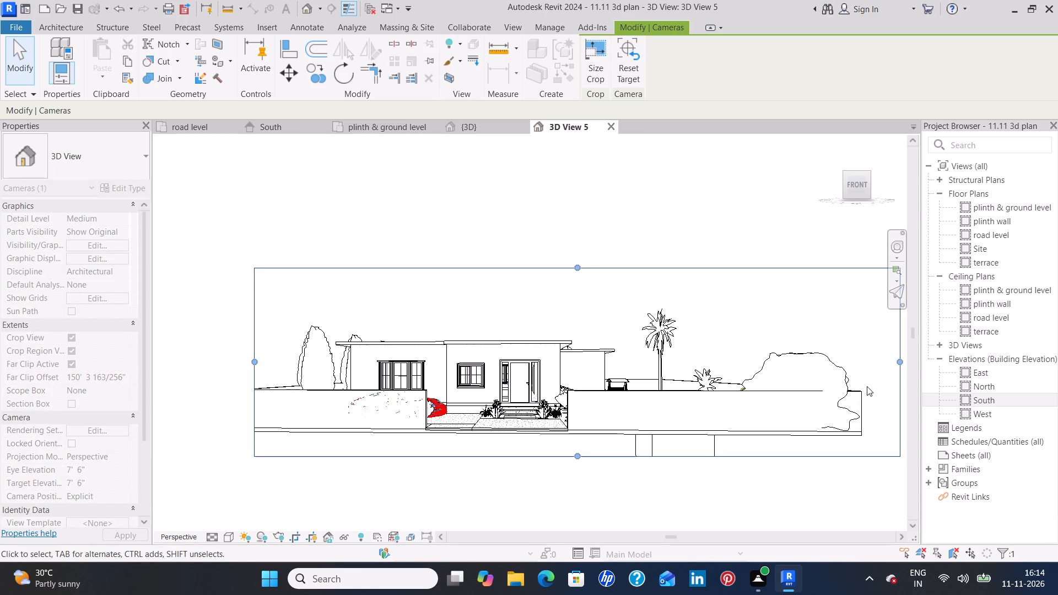
drag(895, 366, 866, 371)
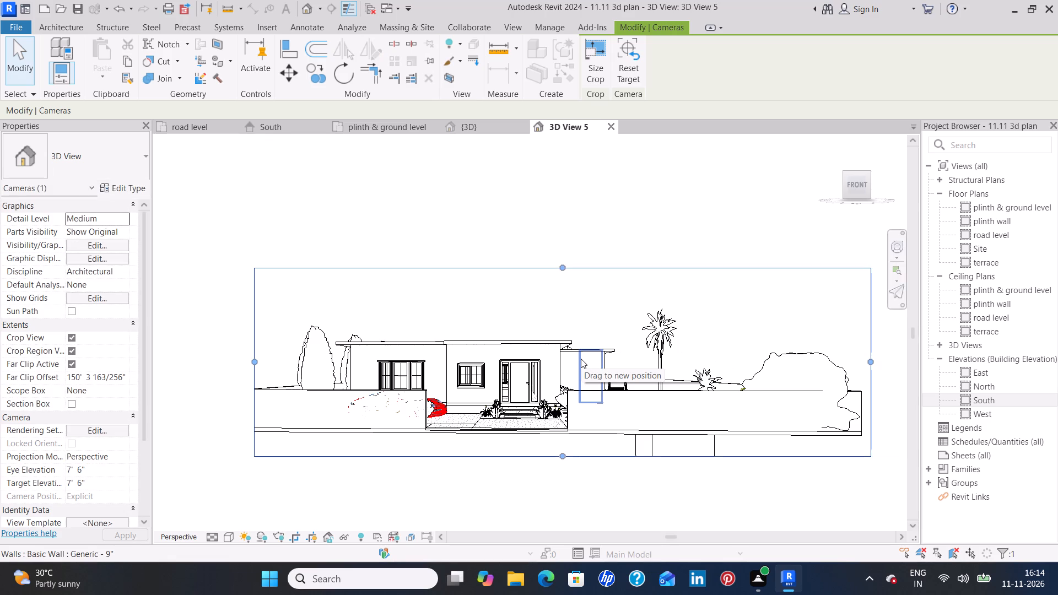
Orbit the camera up to an eye elevation of about 20' 9" and extend the crop's bottom edge below the front boundary wall.
shift+middle_drag(581, 360, 581, 364)
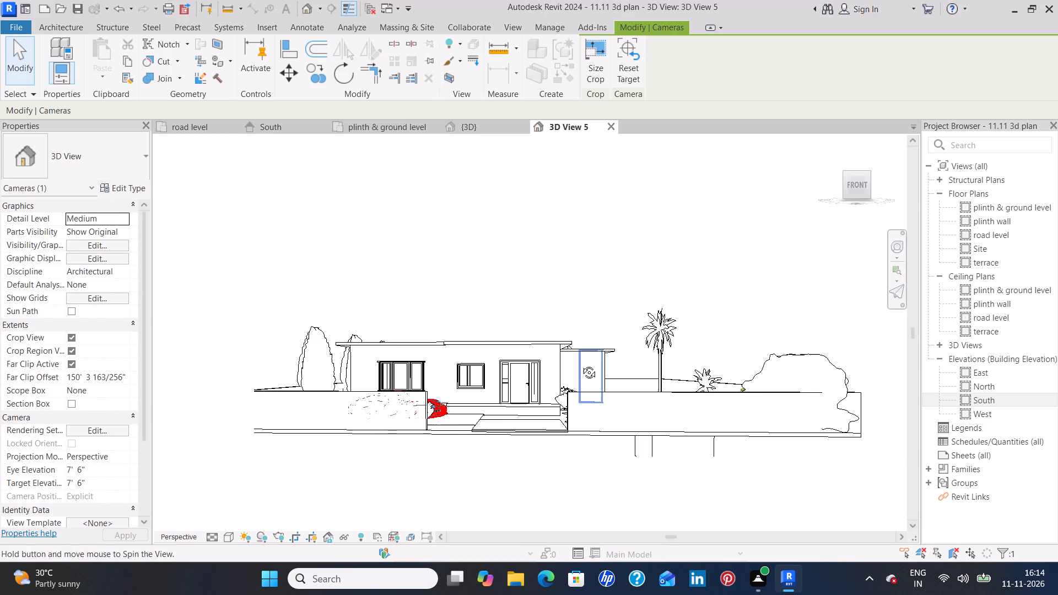
shift+middle_drag(581, 364, 577, 412)
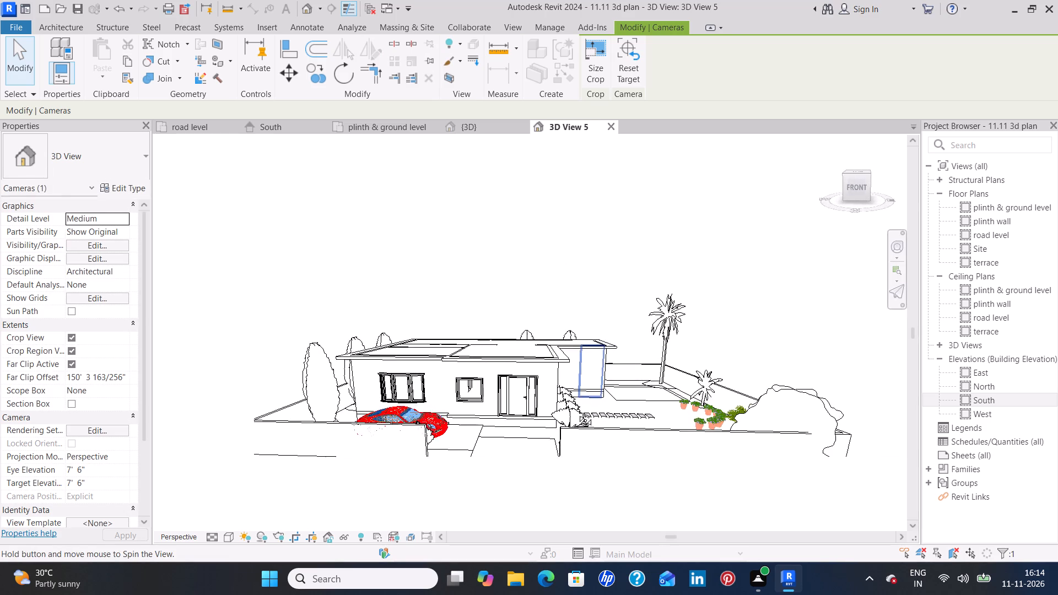
shift+middle_drag(577, 412, 577, 415)
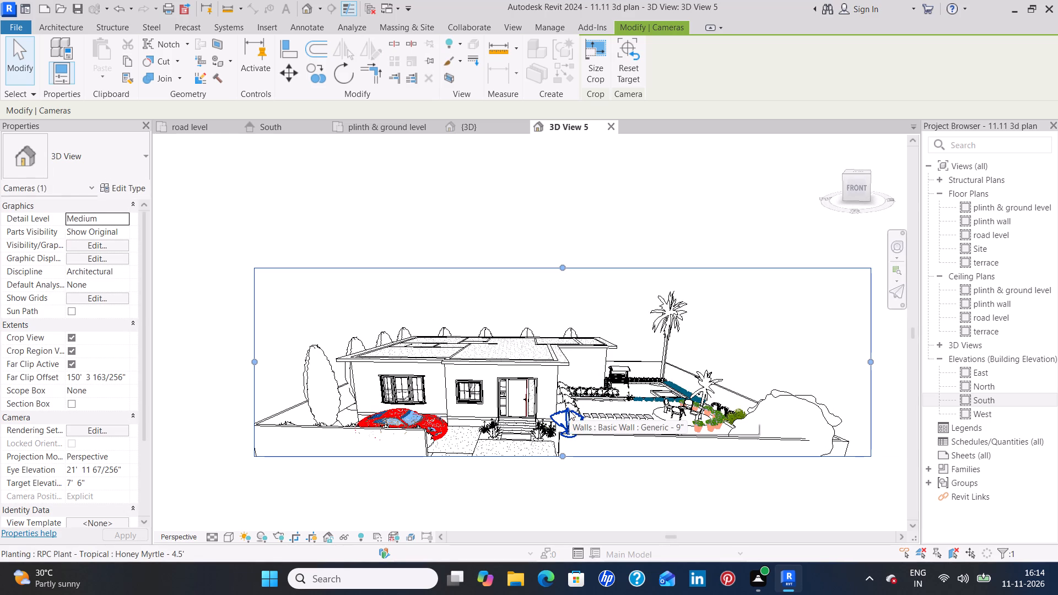
middle_drag(530, 389, 529, 381)
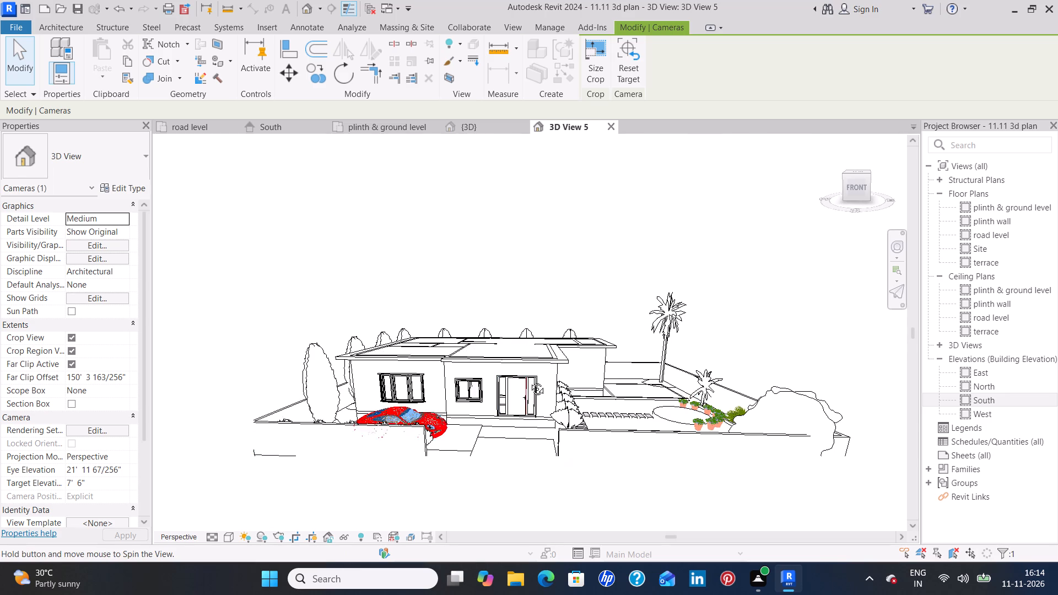
middle_drag(529, 381, 529, 384)
middle_drag(529, 384, 535, 362)
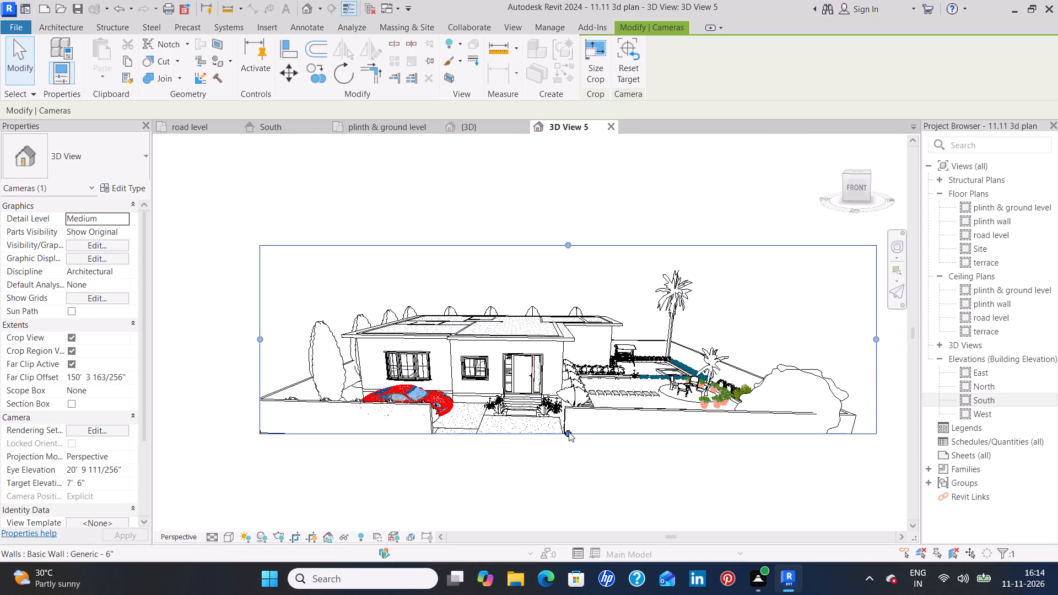
drag(569, 432, 569, 470)
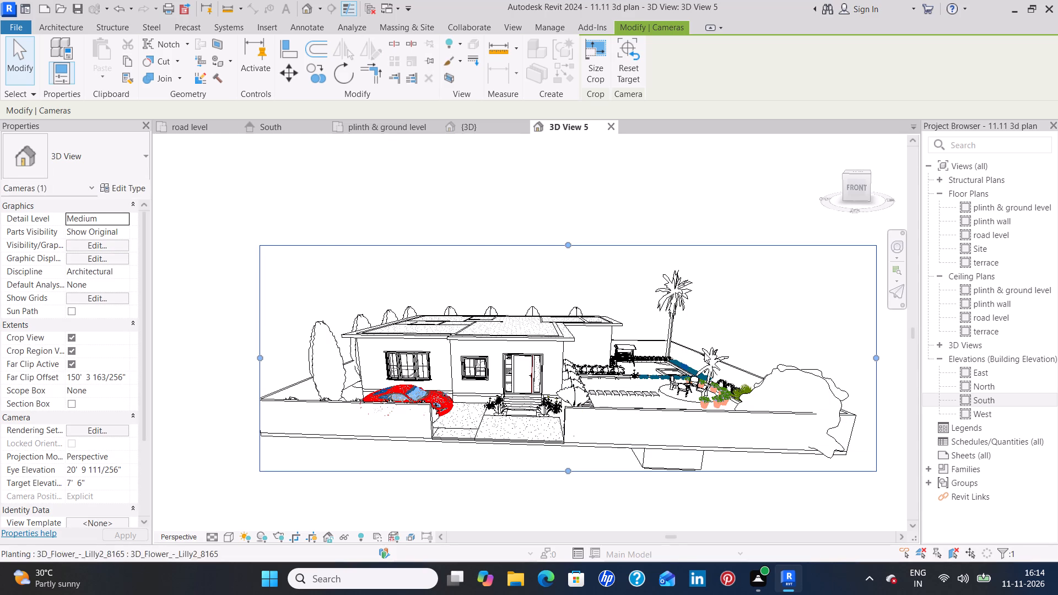
Switch the camera view to the Realistic visual style.
click(225, 539)
click(290, 525)
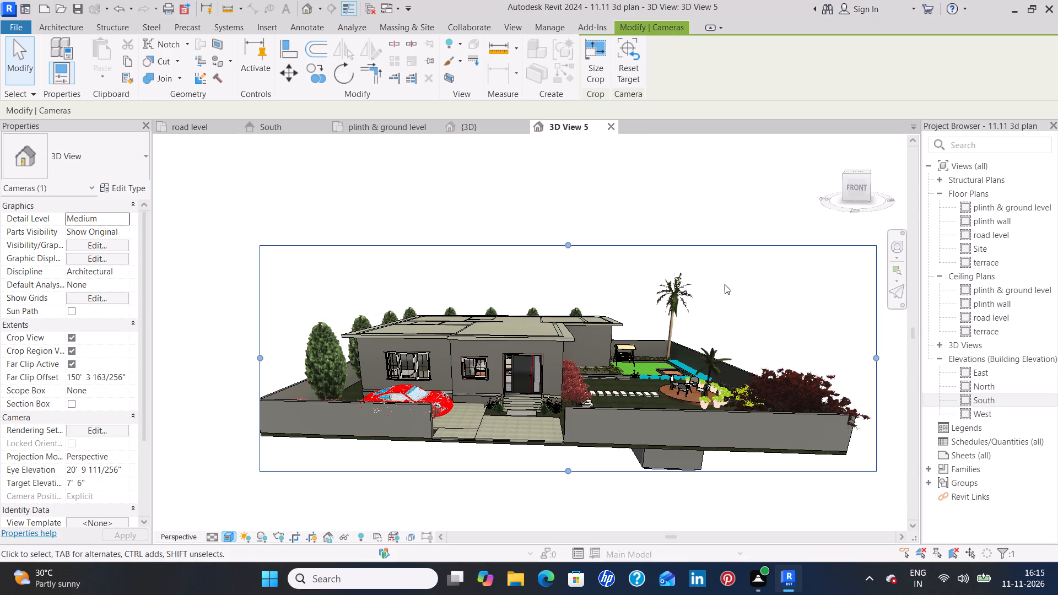
Render the camera view at Medium quality with printer resolution of 300 DPI.
text(rr)
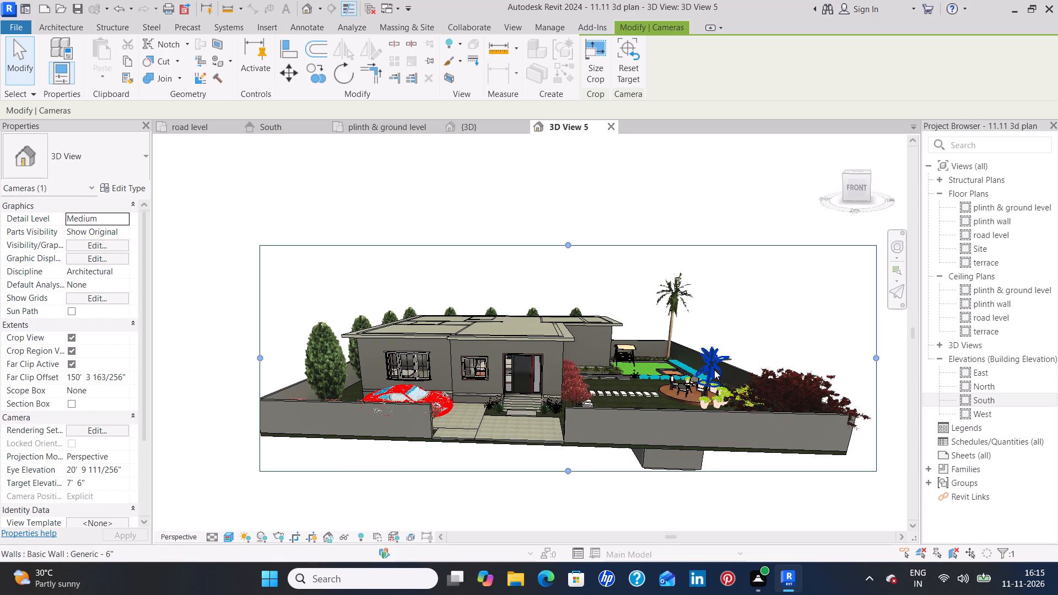
scroll(708, 371, up, 2)
scroll(618, 371, down, 2)
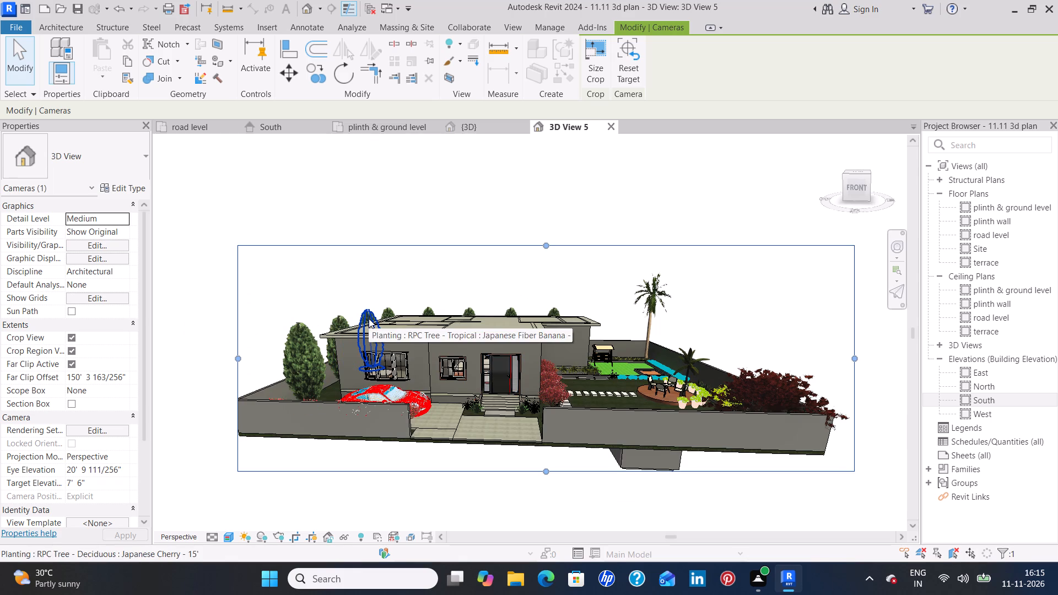
text(rr)
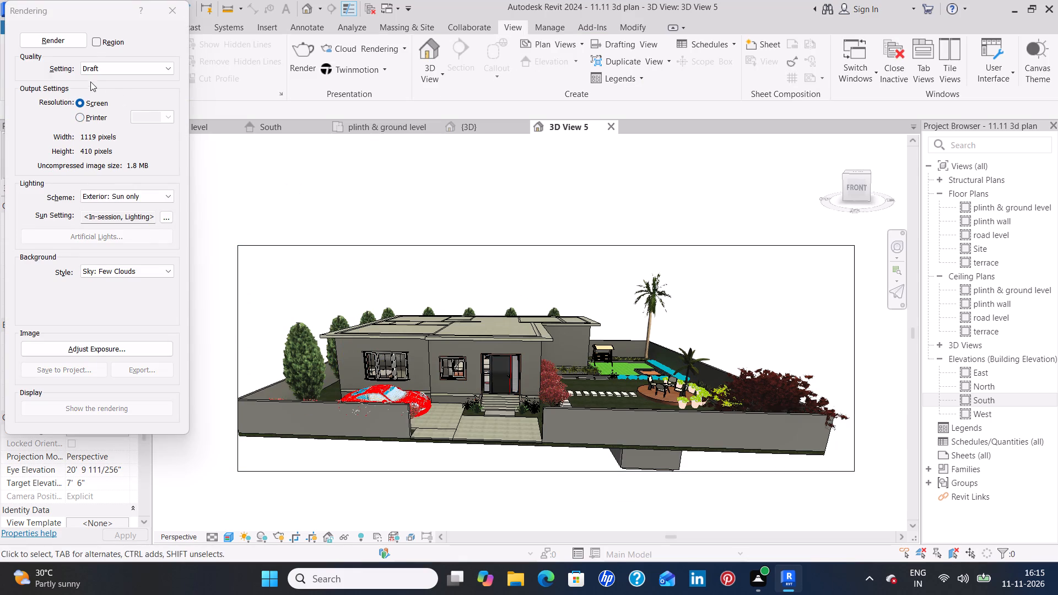
click(112, 71)
click(117, 88)
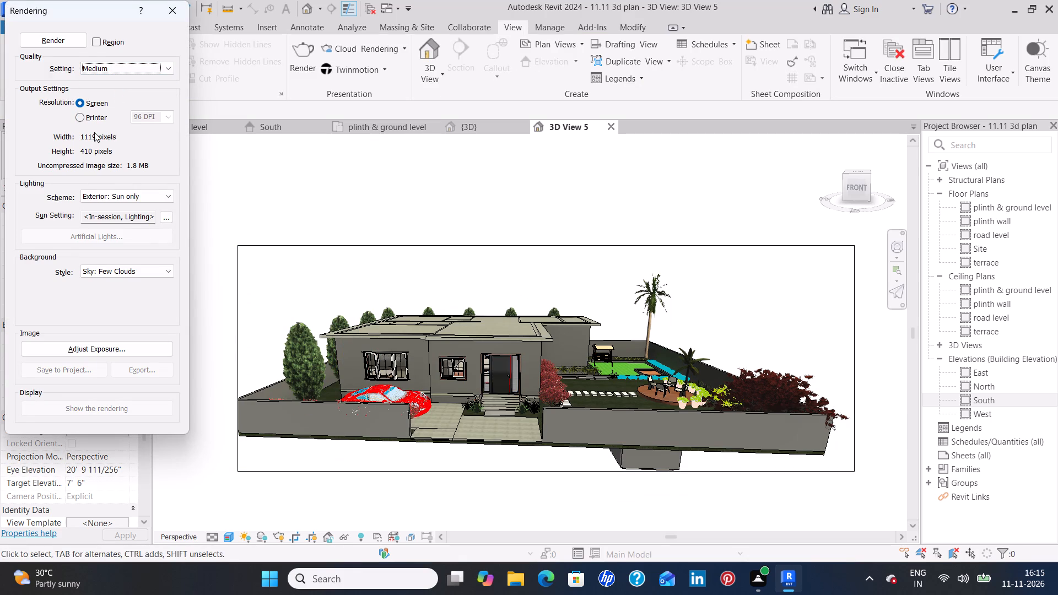
click(78, 115)
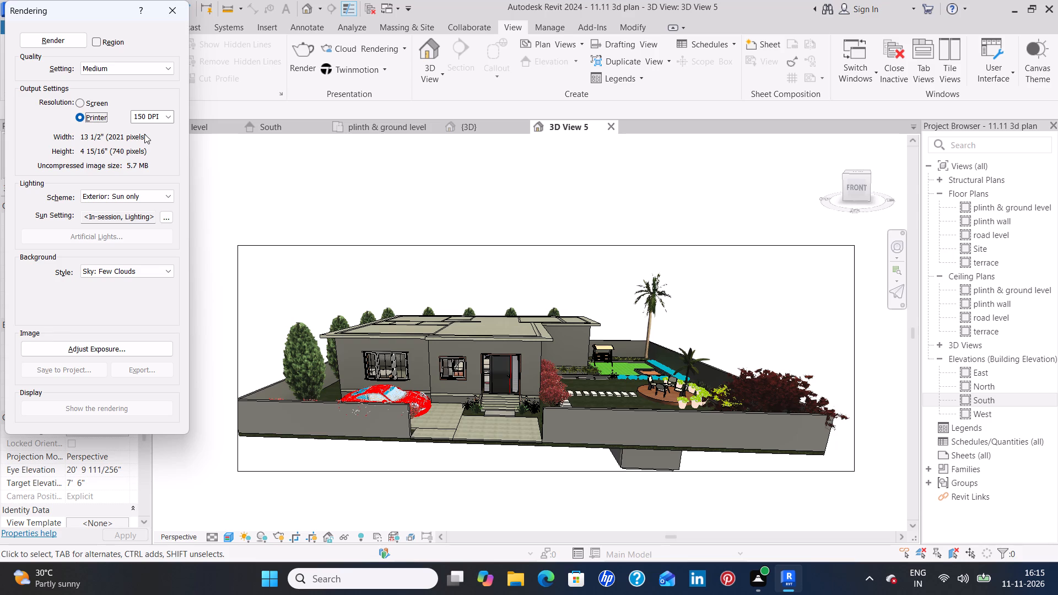
click(152, 119)
click(169, 115)
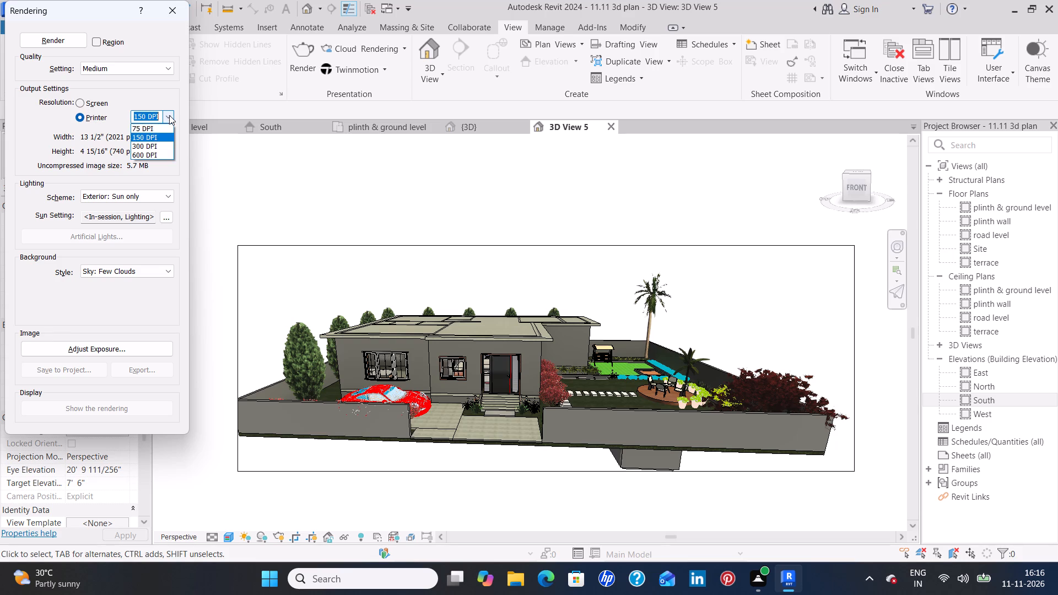
click(161, 143)
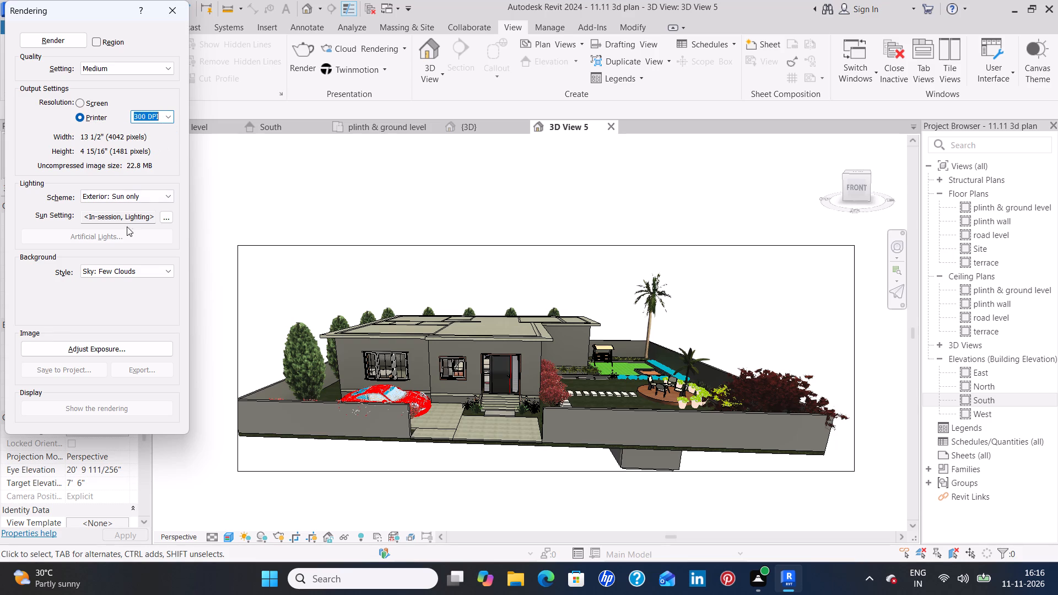
click(63, 42)
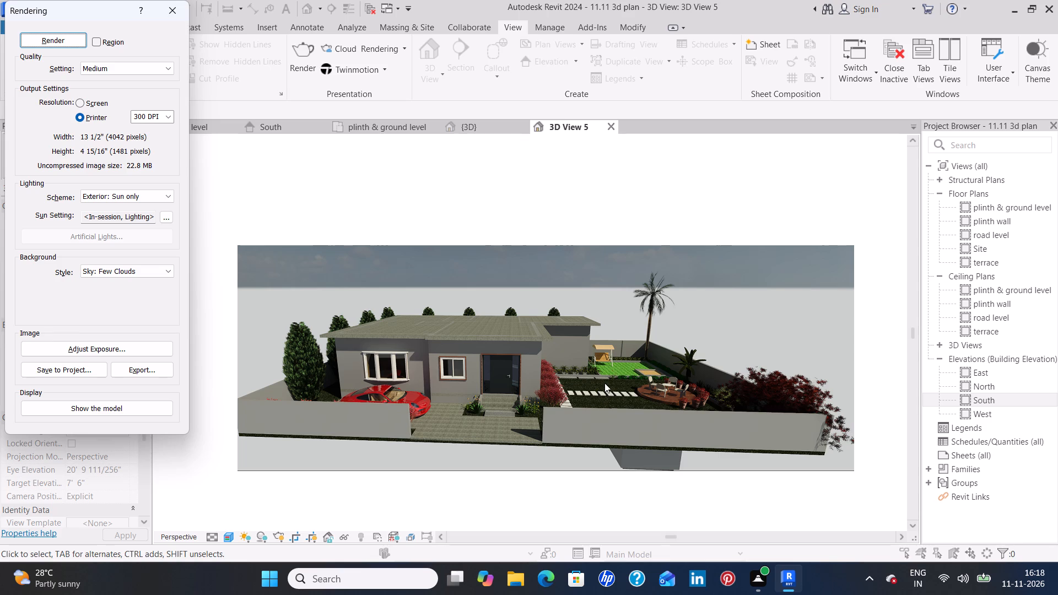
Examine the rendered image up close around the entrance, garden lawn and round seating deck.
scroll(549, 387, up, 2)
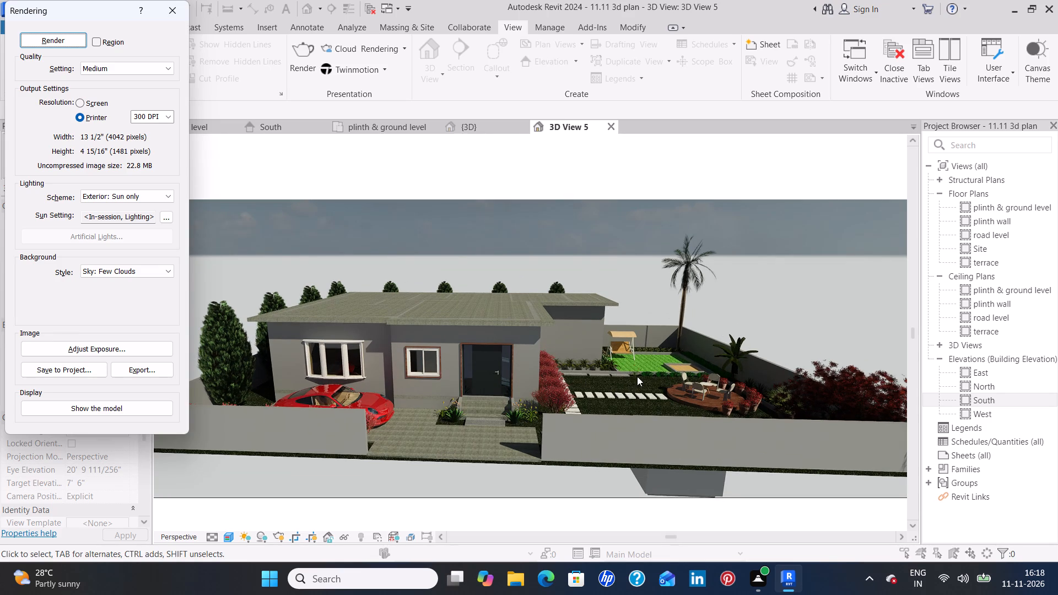
scroll(711, 375, up, 8)
scroll(672, 386, down, 3)
scroll(543, 371, up, 4)
scroll(541, 370, down, 4)
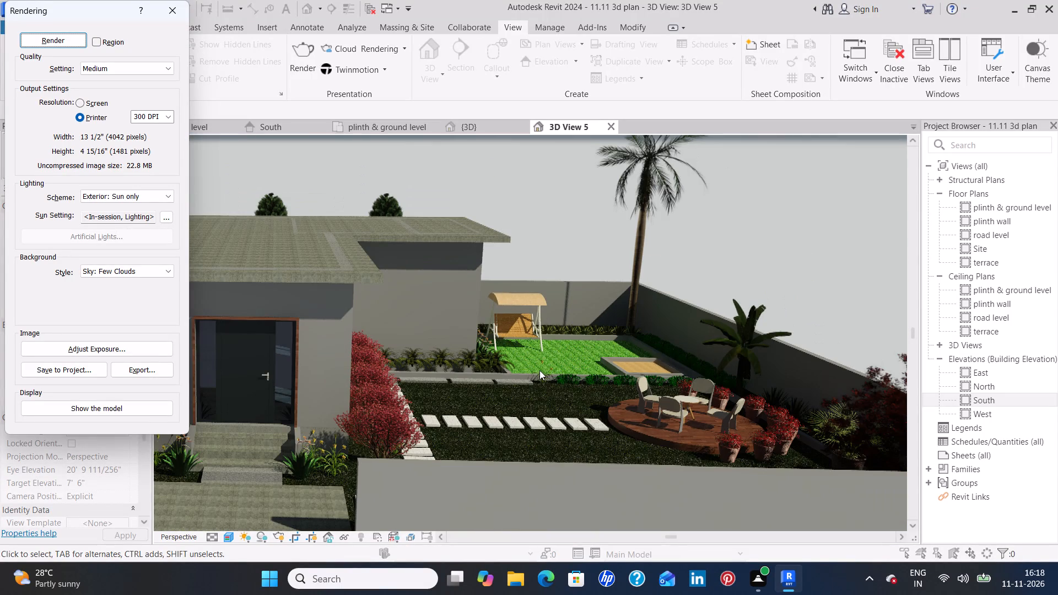
Examine the rendered image up close around the swing lawn, seating deck, car and front facade, and as a whole.
scroll(643, 370, up, 9)
scroll(643, 370, down, 4)
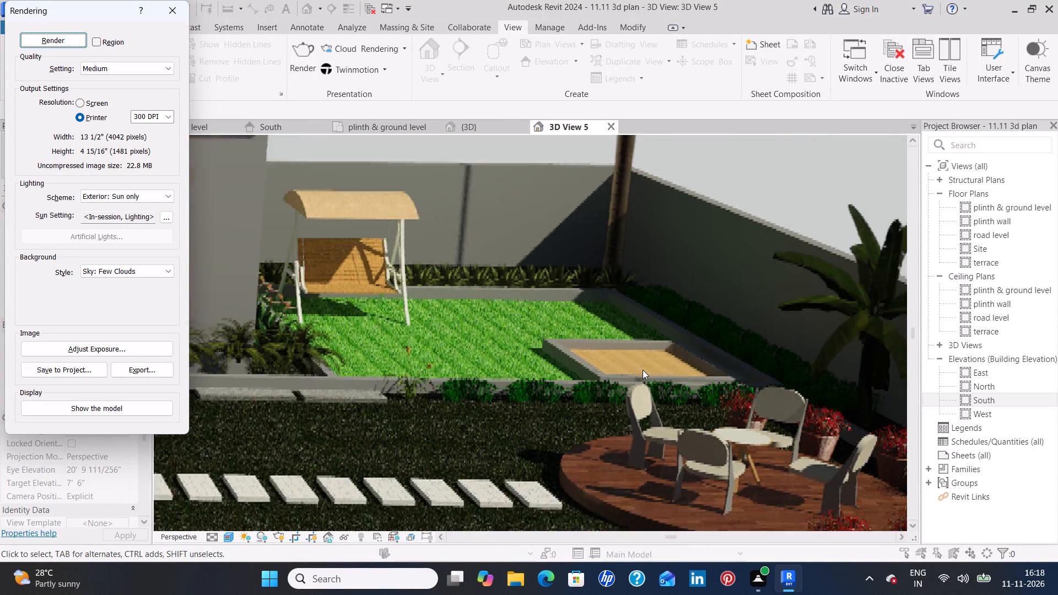
scroll(639, 368, down, 3)
scroll(521, 354, up, 5)
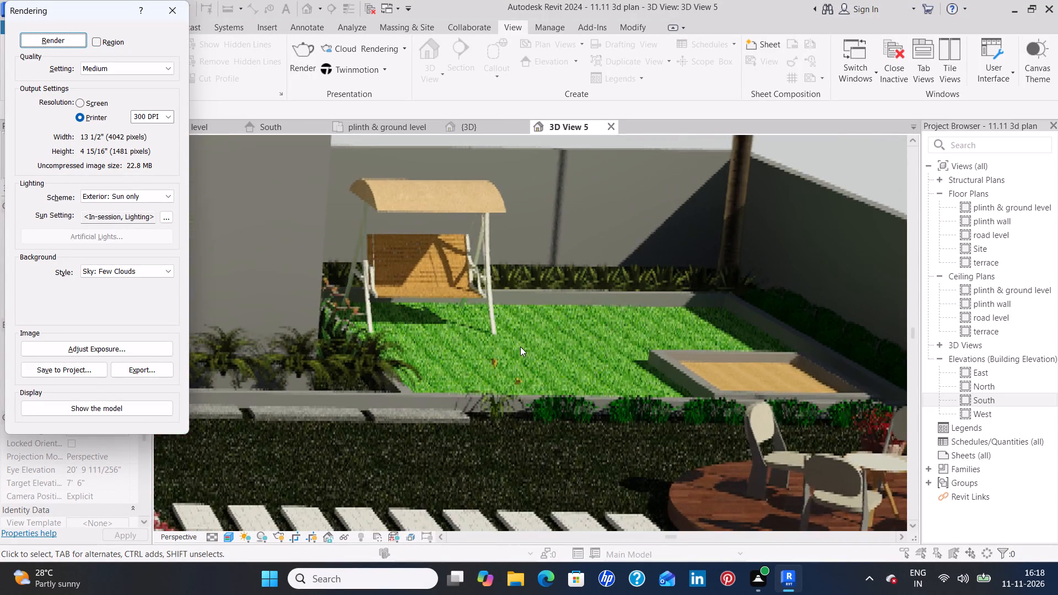
scroll(520, 347, up, 4)
scroll(520, 343, down, 14)
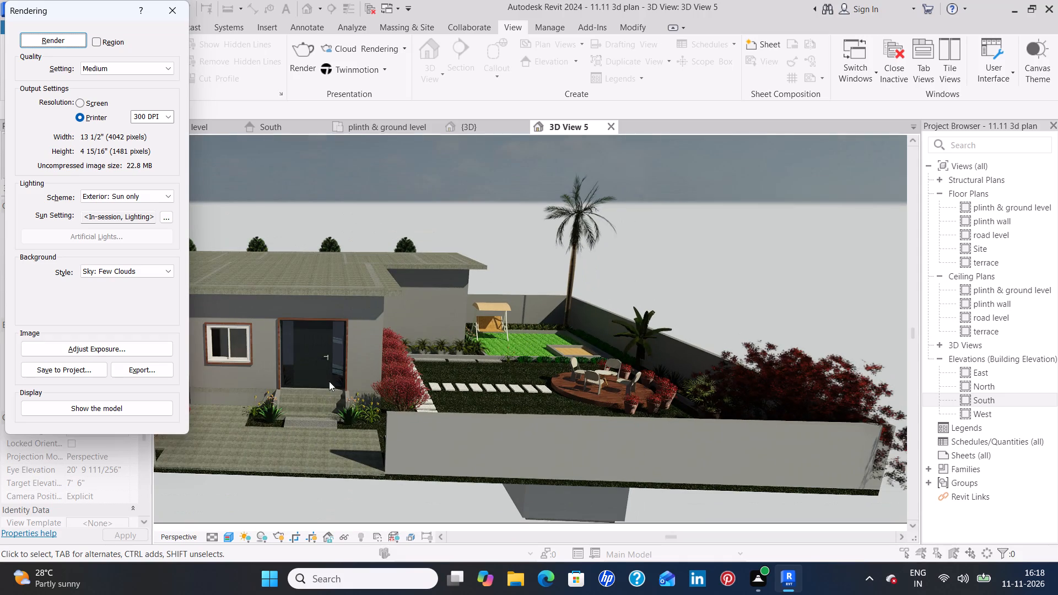
middle_drag(287, 387, 543, 364)
scroll(381, 378, up, 3)
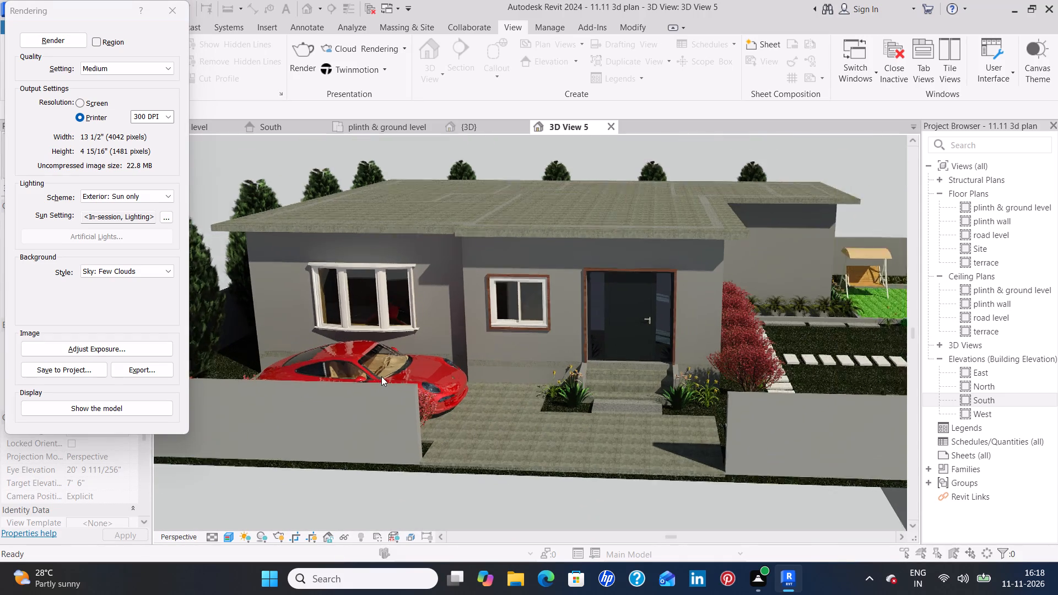
scroll(381, 373, up, 3)
scroll(384, 365, down, 5)
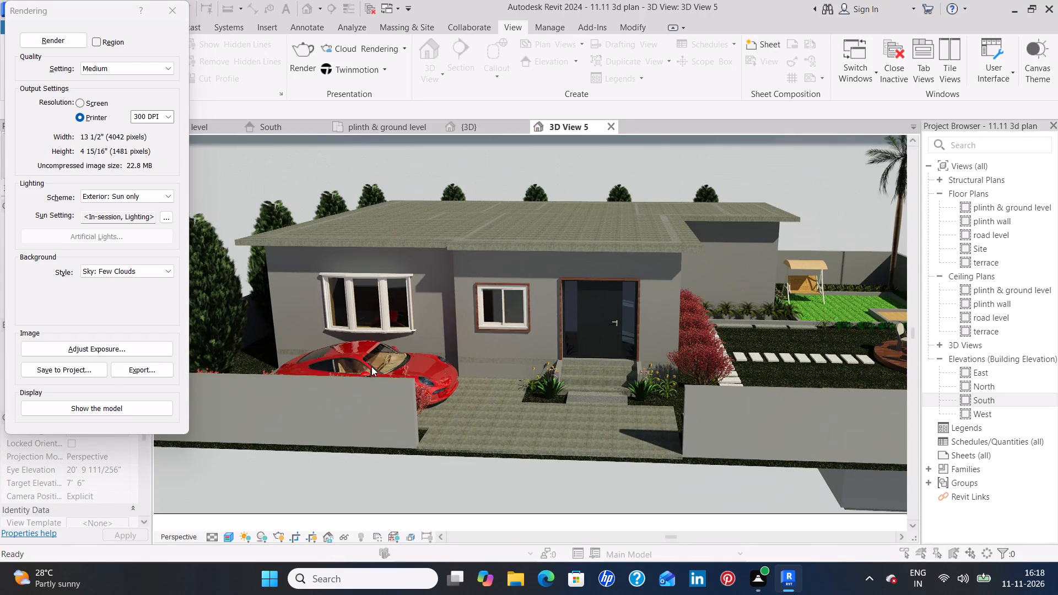
scroll(373, 360, down, 4)
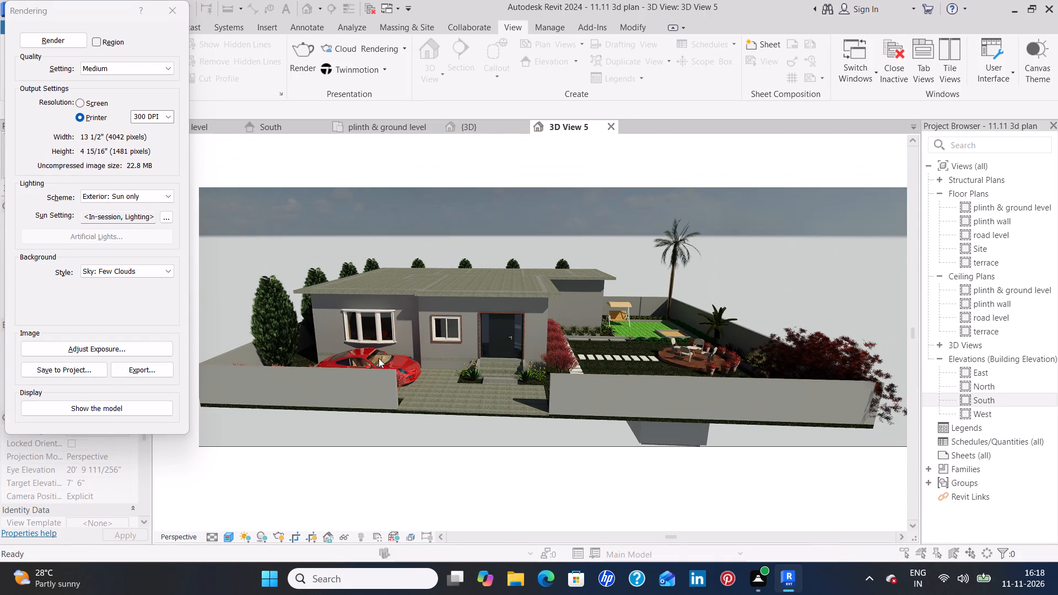
scroll(378, 359, down, 1)
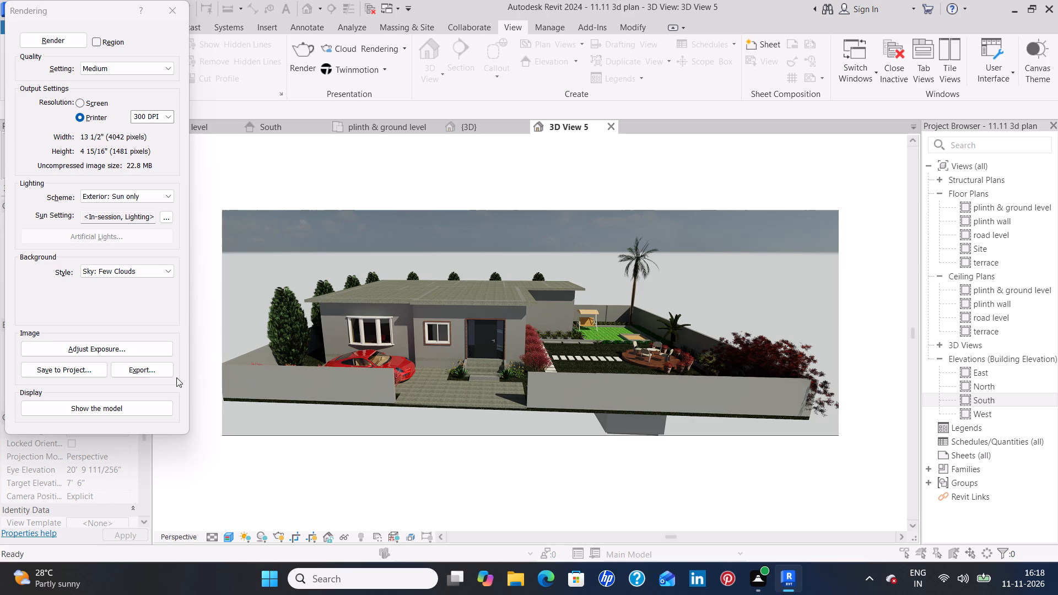
Export the rendering to the Desktop as a JPEG named 3D View 11.11, and close the 3D View 5 camera view.
click(138, 367)
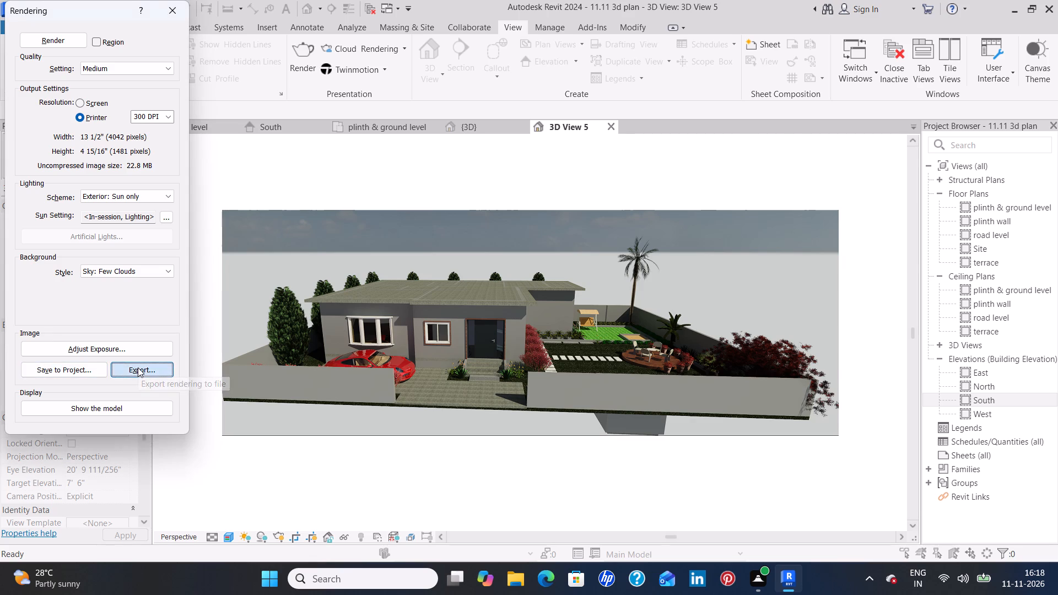
click(471, 394)
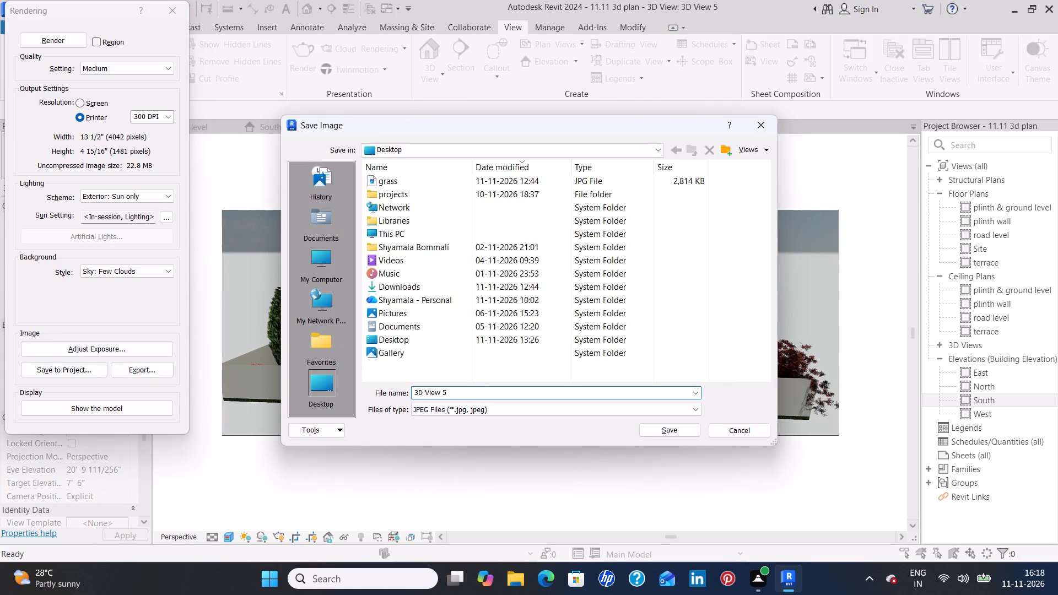
key(BackSpace)
text(11)
key(period)
text(11)
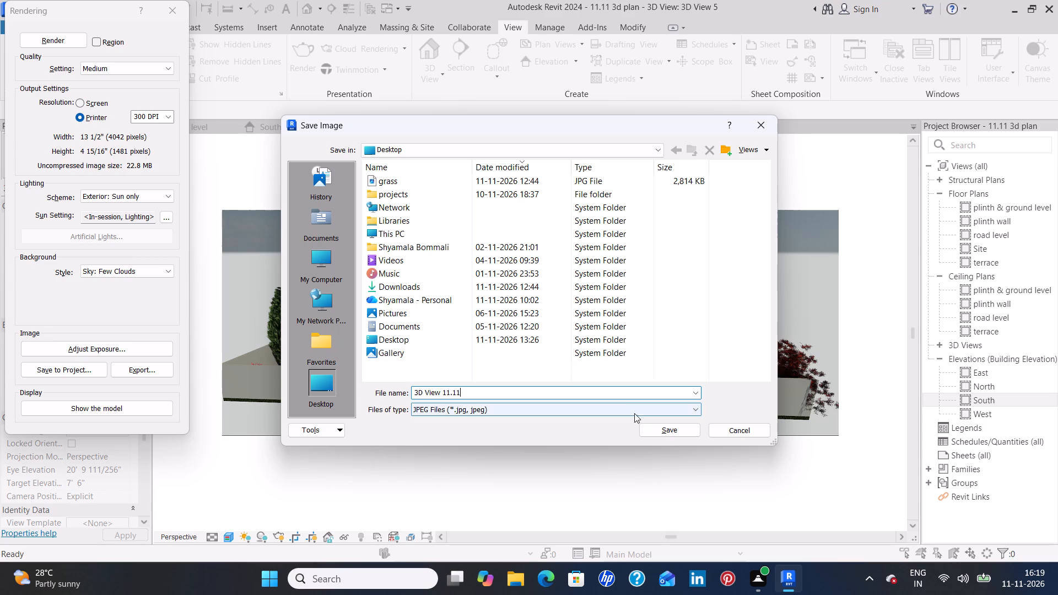
click(650, 427)
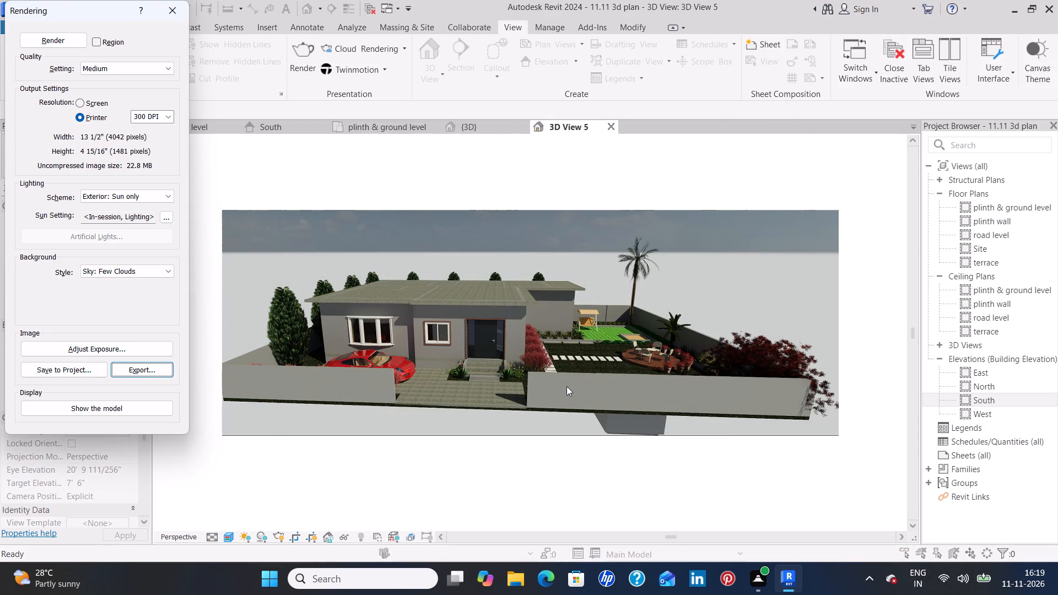
click(616, 129)
click(608, 128)
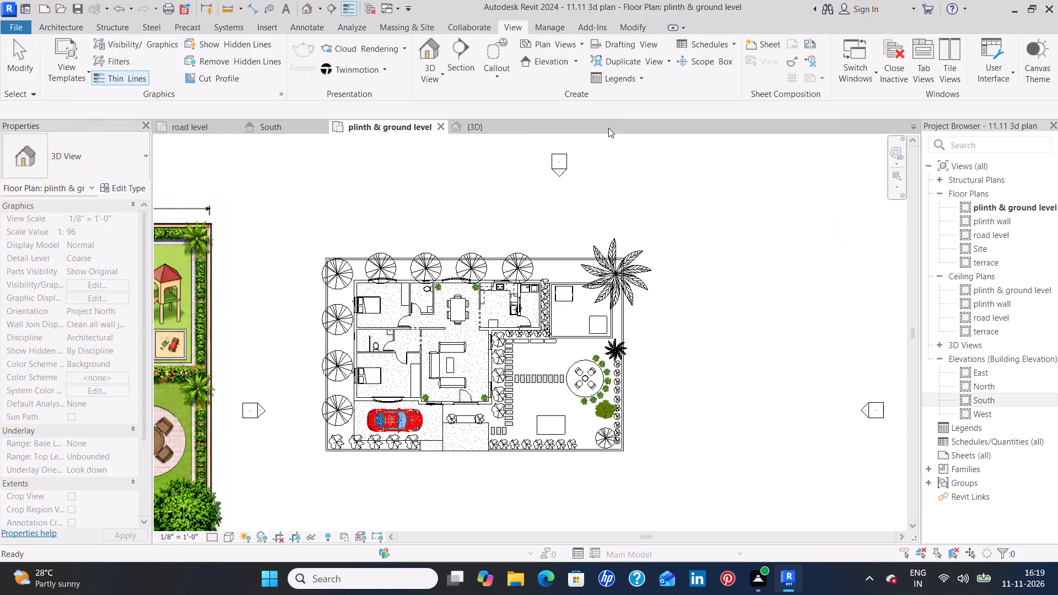
Start a floor boundary sketch in the plinth & ground level plan and look through the available floor types.
click(82, 26)
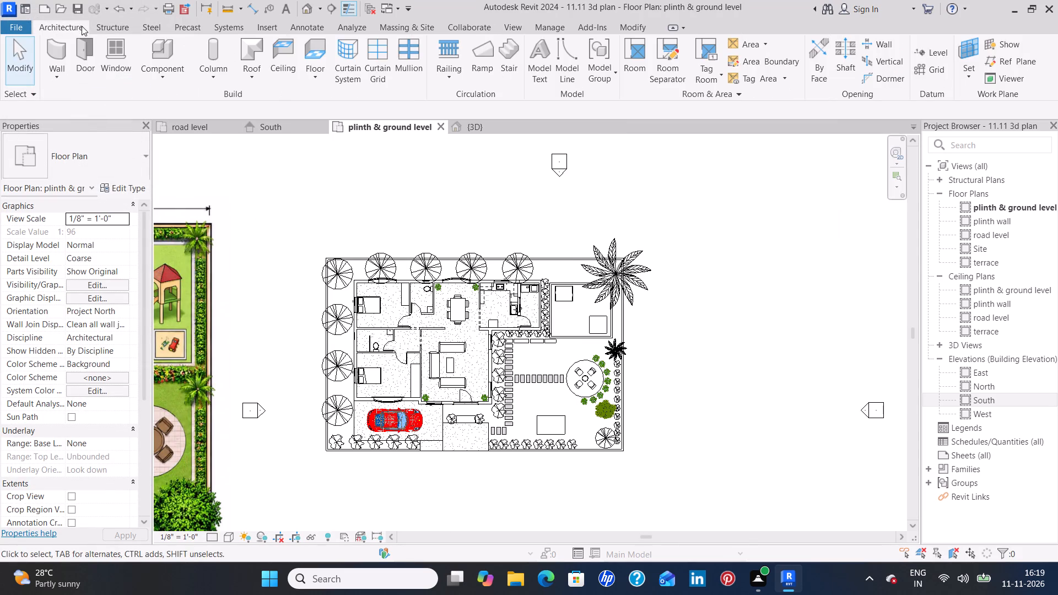
click(324, 49)
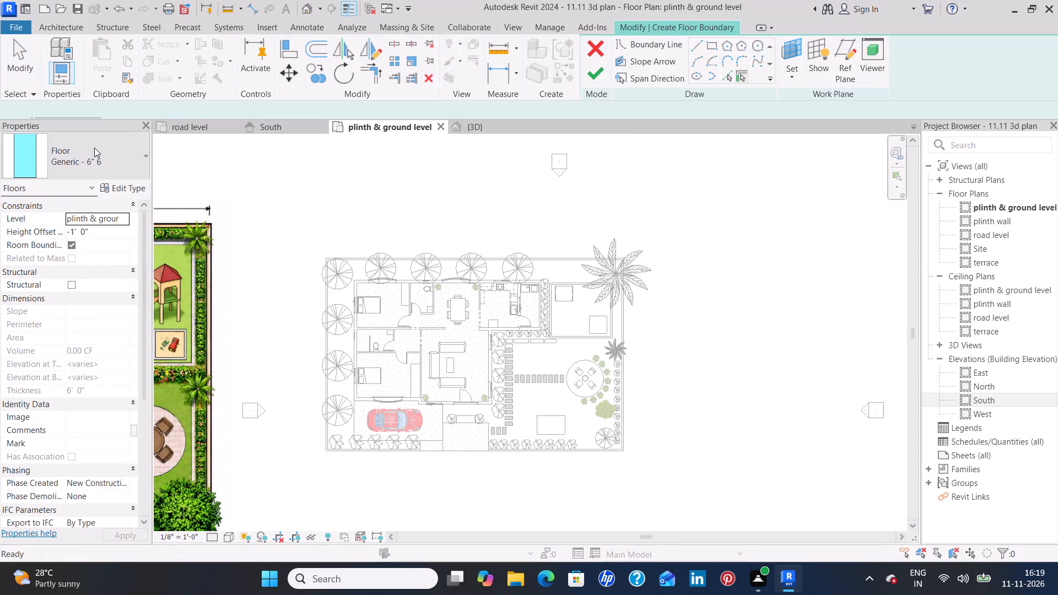
click(128, 161)
scroll(68, 320, down, 3)
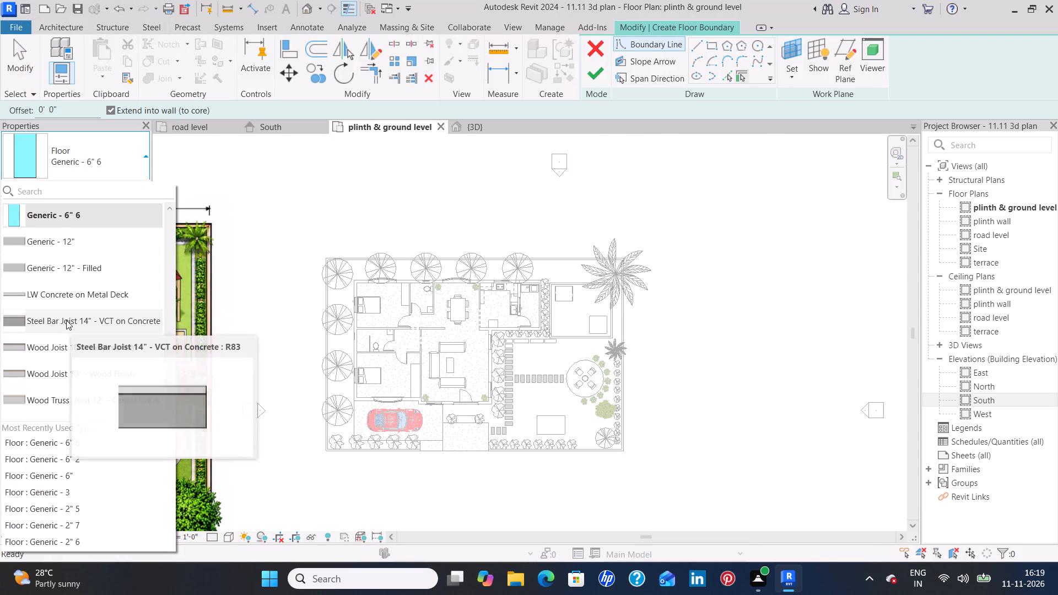
scroll(61, 317, up, 10)
scroll(59, 315, down, 5)
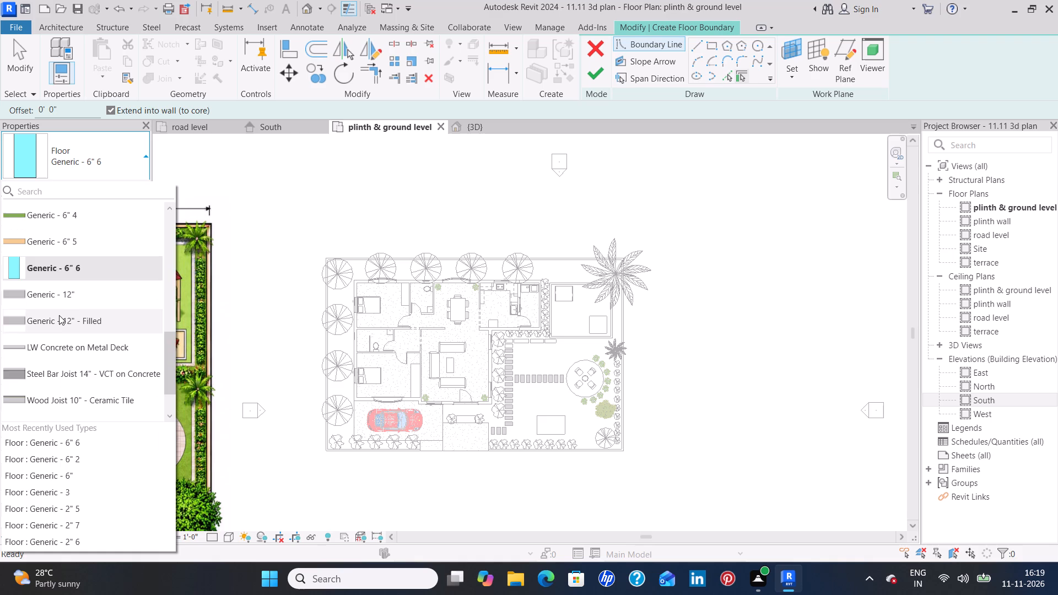
scroll(59, 315, up, 7)
scroll(56, 311, down, 4)
scroll(56, 311, up, 1)
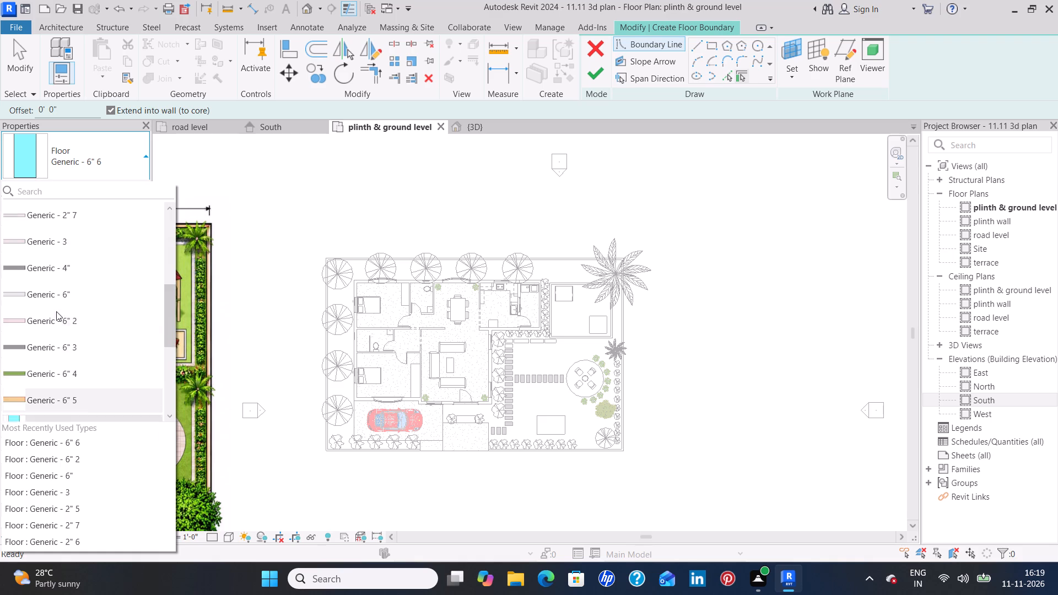
scroll(56, 311, up, 3)
click(716, 341)
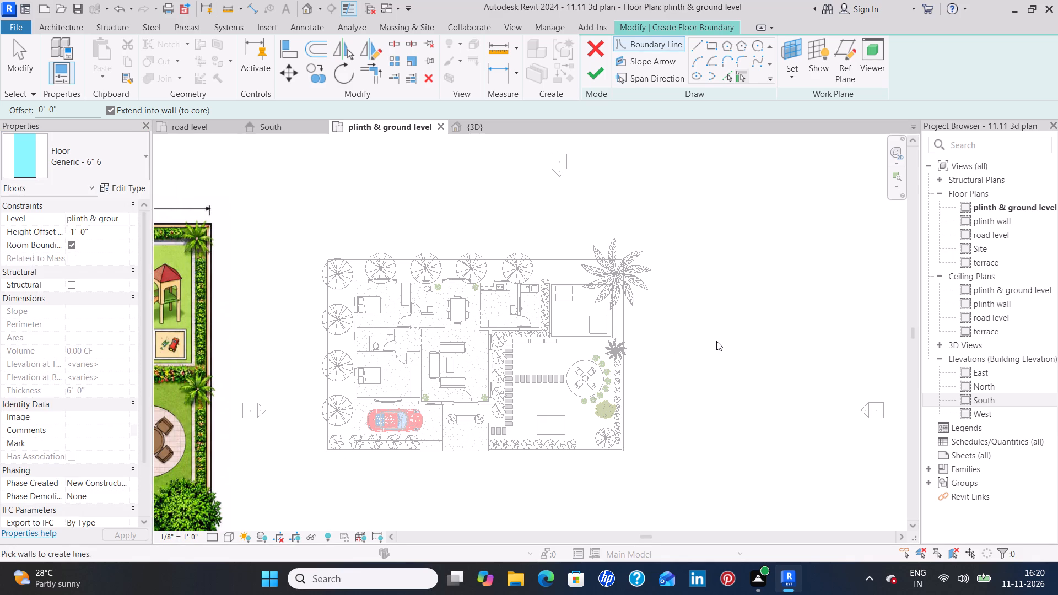
click(757, 293)
key(Escape)
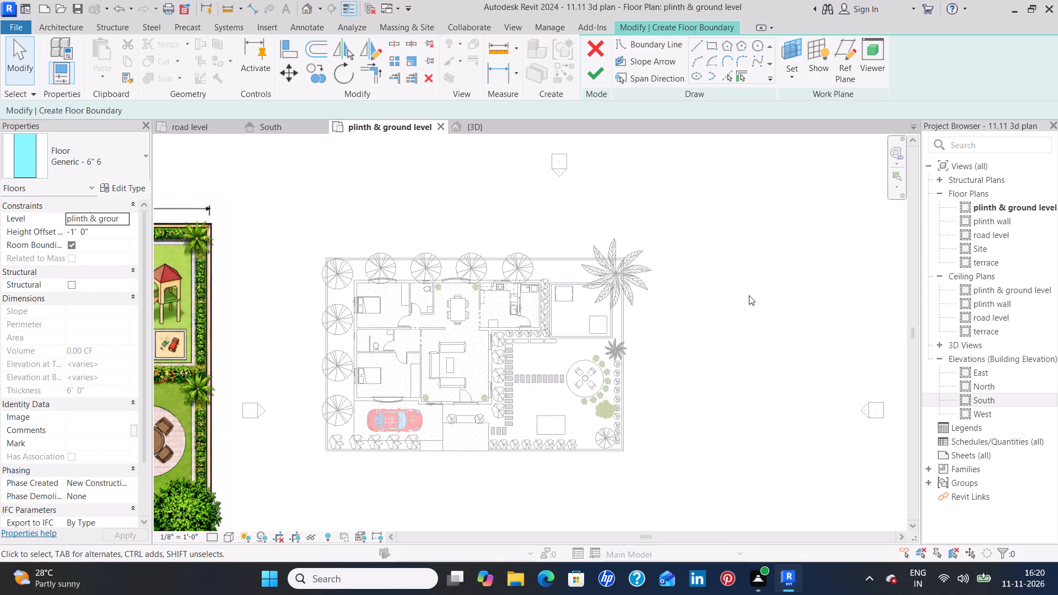
key(Escape)
key(Escape)
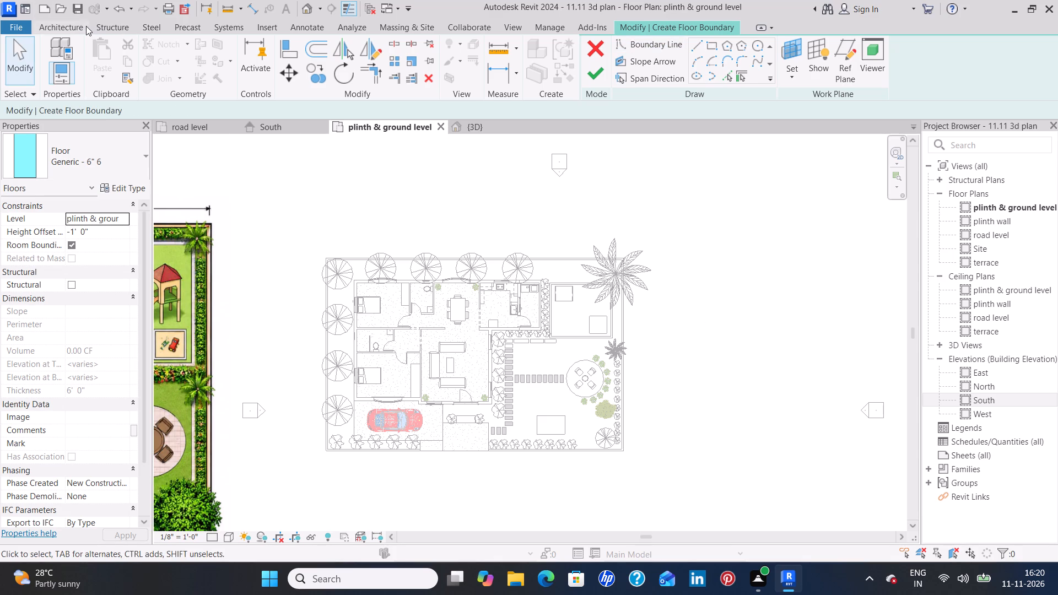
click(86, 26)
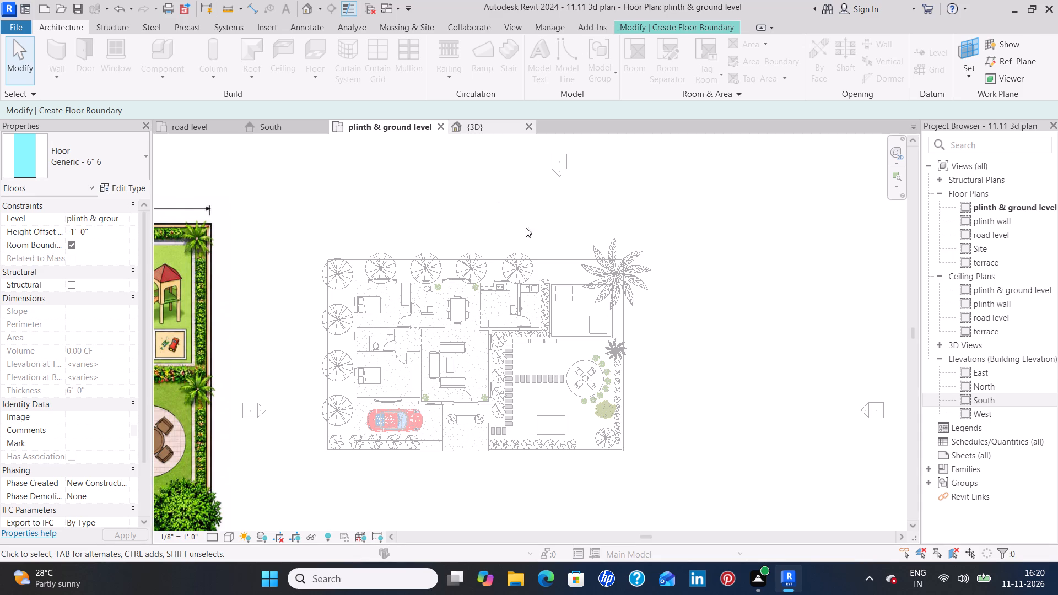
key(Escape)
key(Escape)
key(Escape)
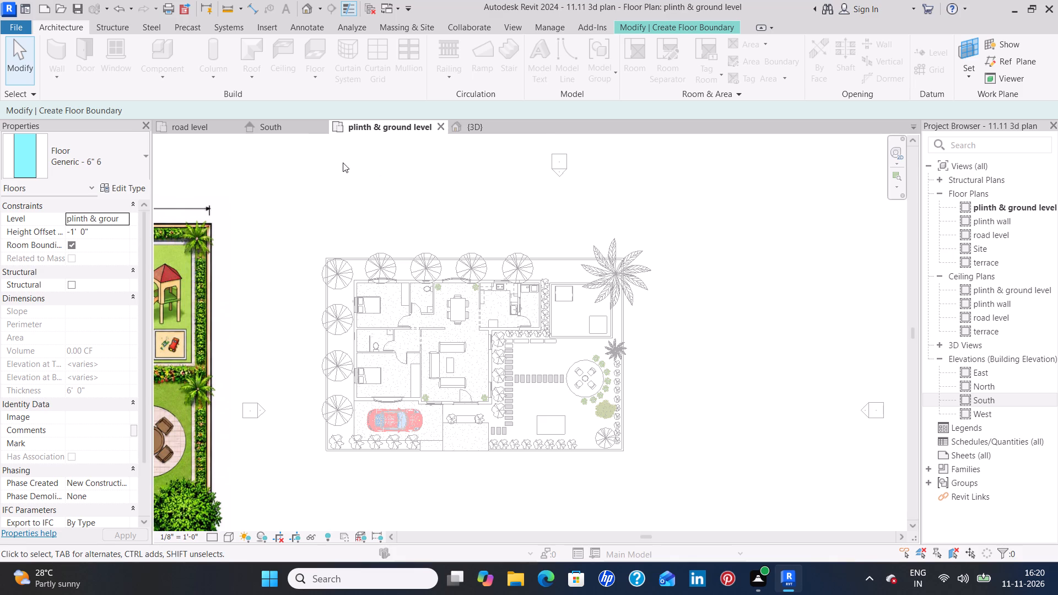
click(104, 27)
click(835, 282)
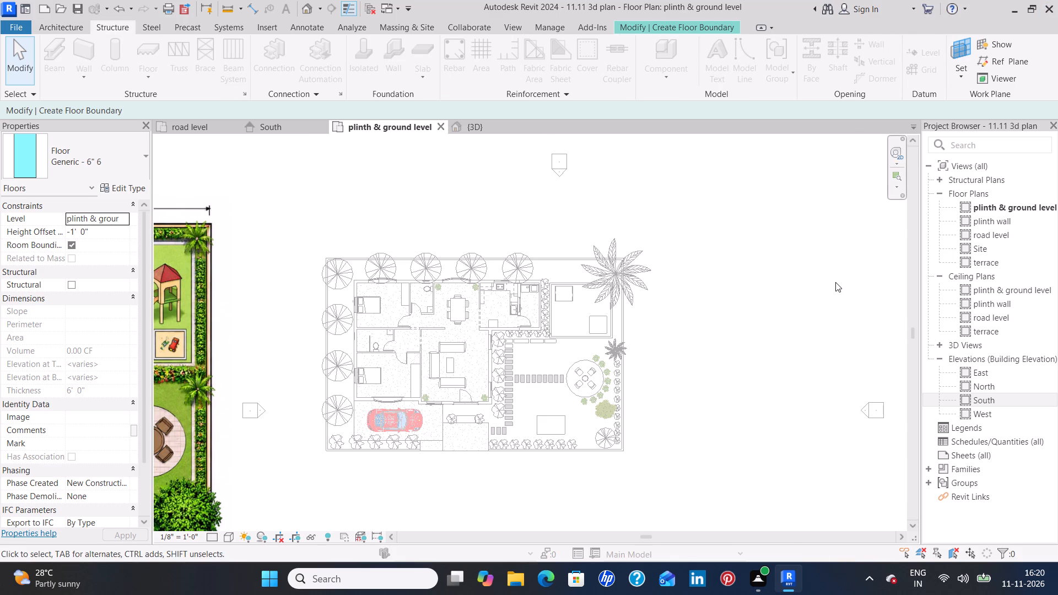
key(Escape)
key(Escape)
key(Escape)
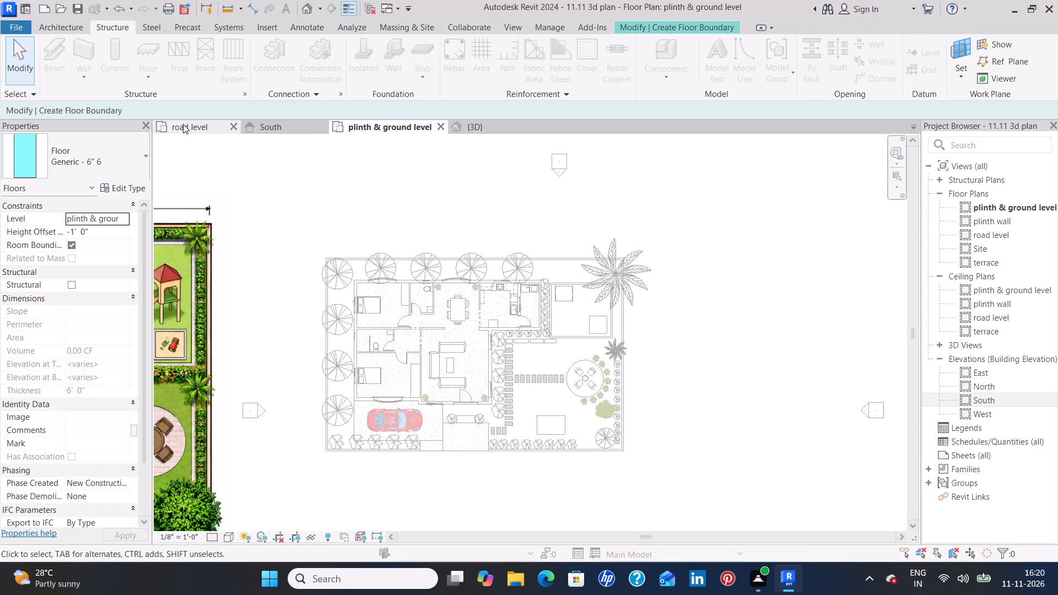
Switch to the road level plan and discard the empty floor boundary sketch.
click(183, 124)
scroll(377, 247, down, 4)
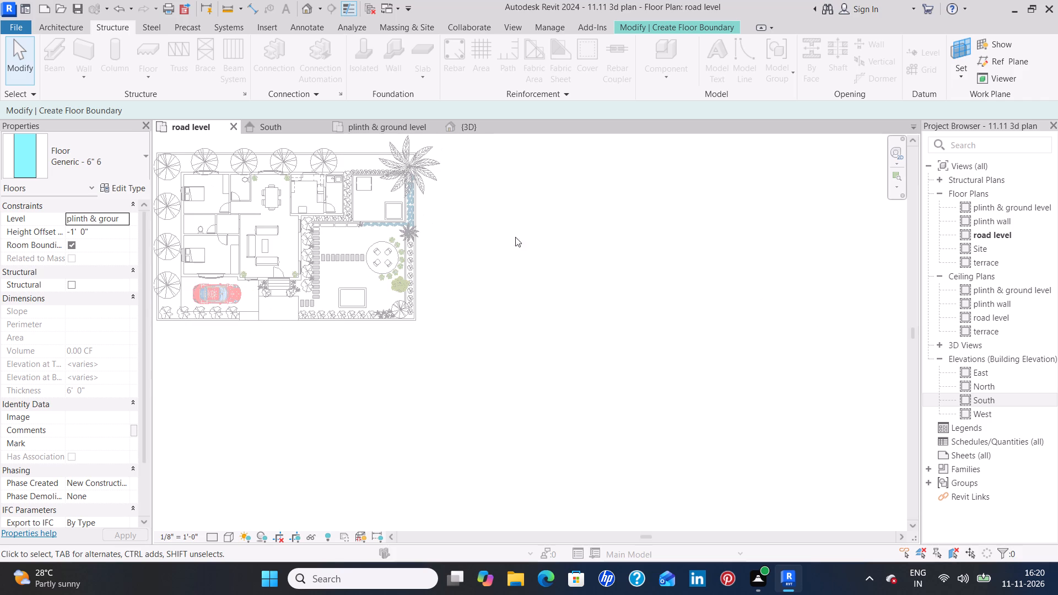
middle_drag(486, 244, 537, 256)
click(118, 156)
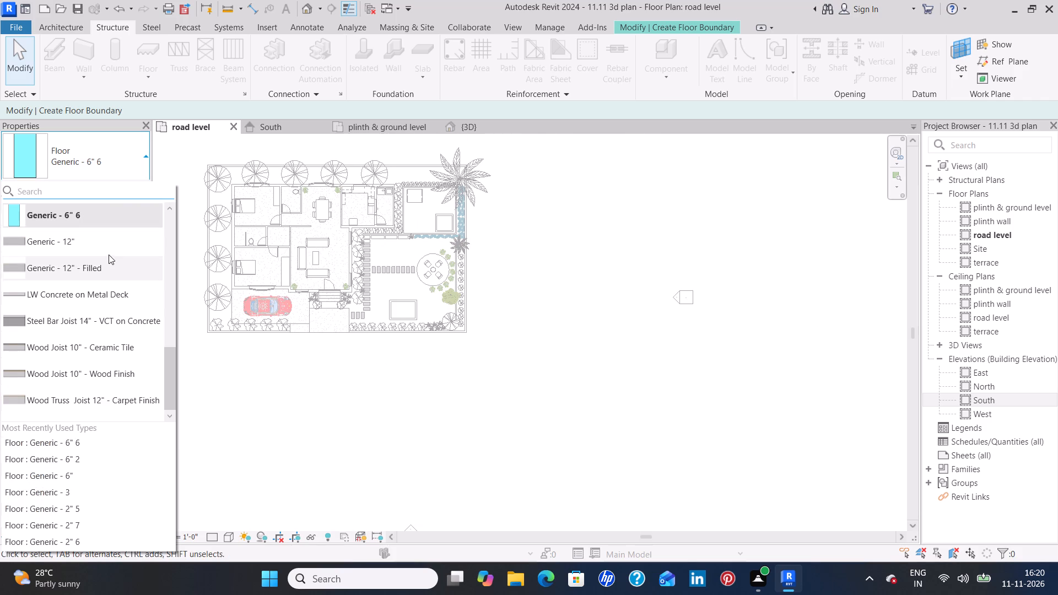
key(Escape)
key(Escape)
key(Escape)
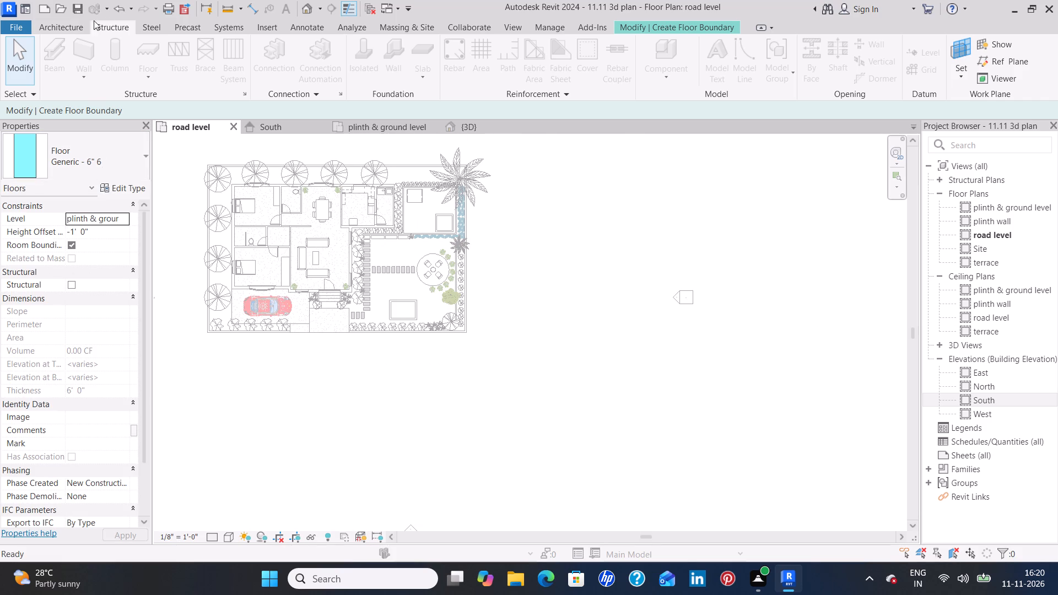
click(66, 28)
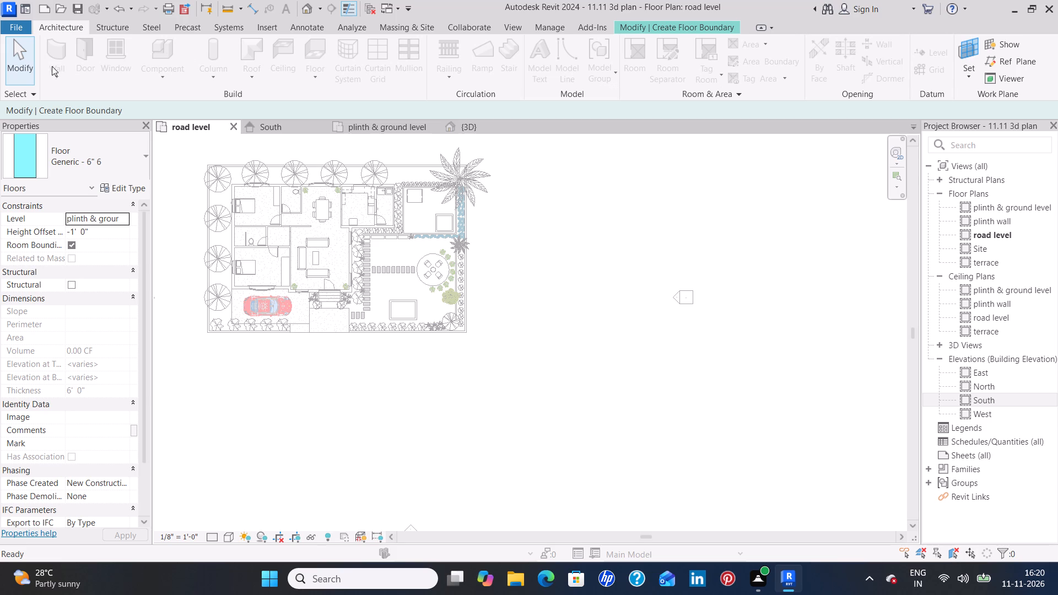
click(51, 66)
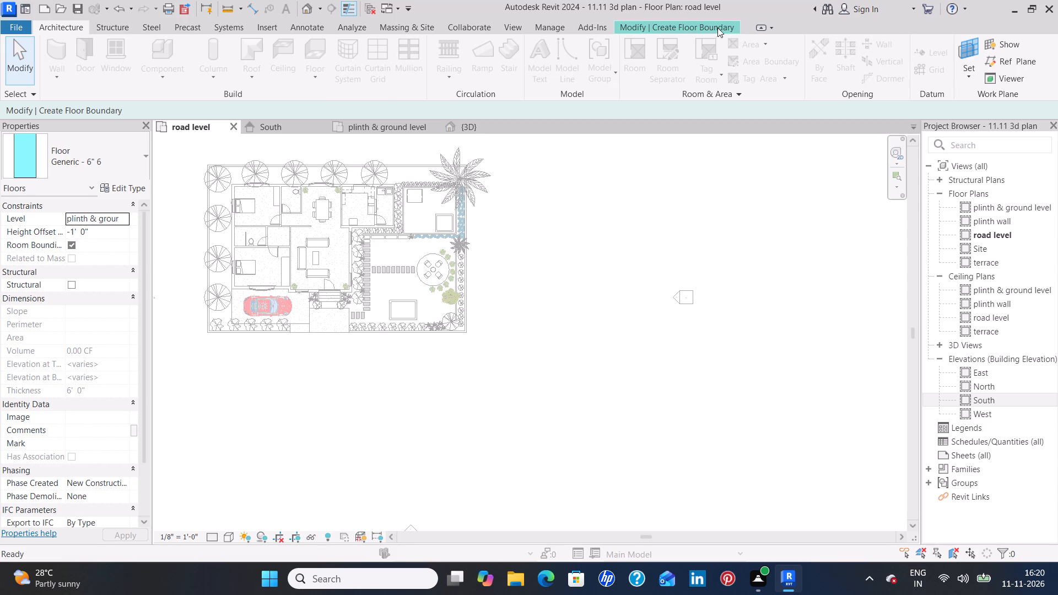
click(719, 23)
key(Escape)
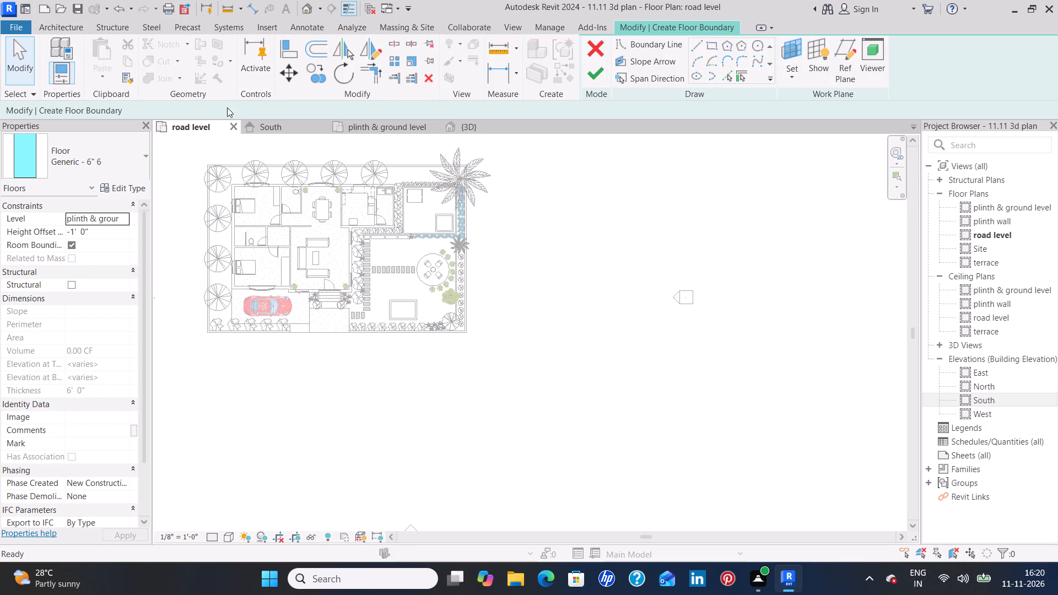
key(Escape)
click(597, 77)
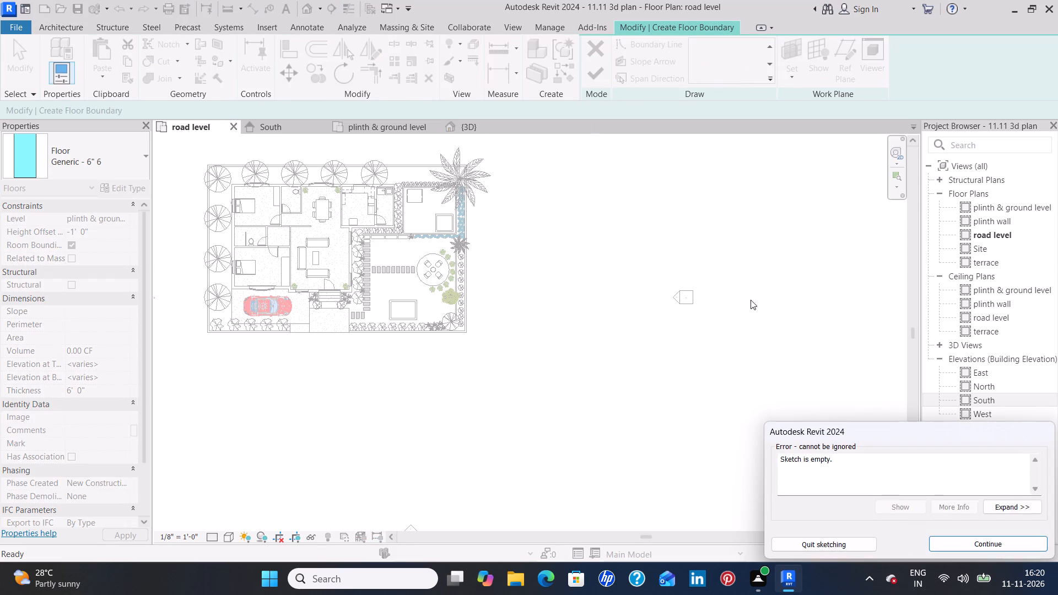
click(1001, 548)
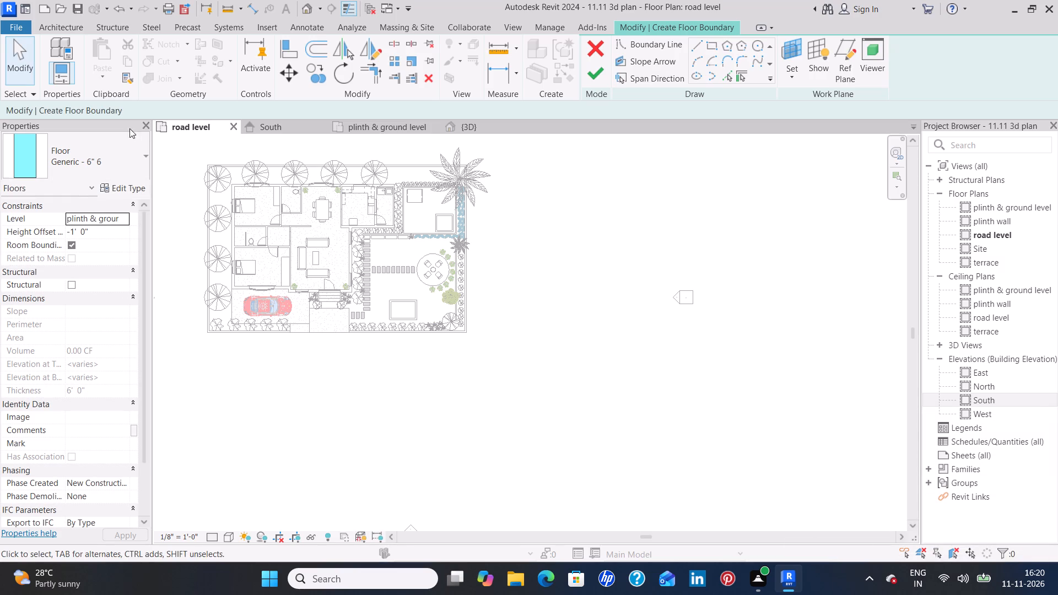
click(598, 49)
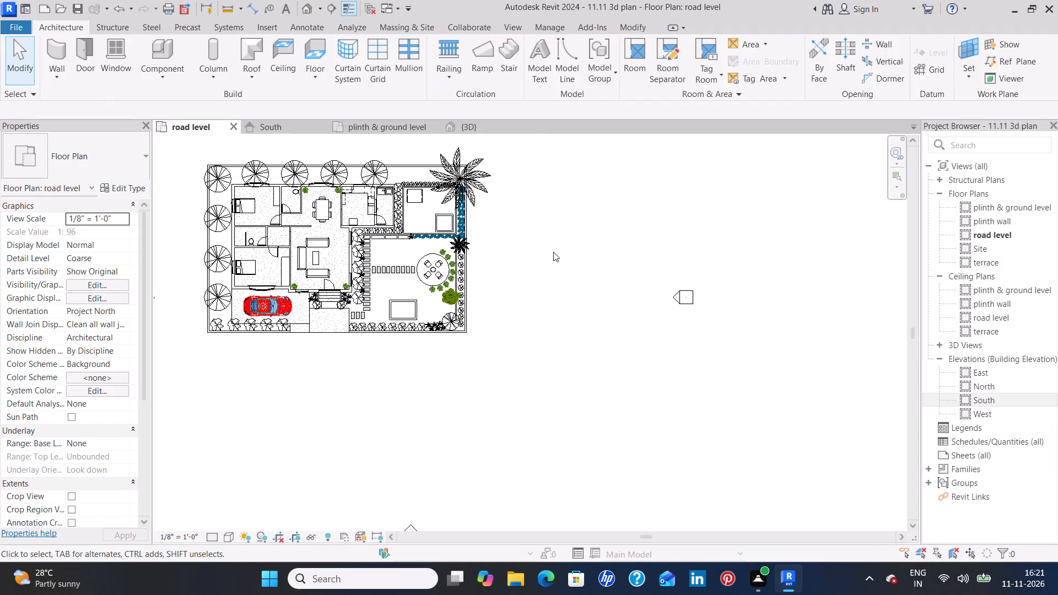
Save the 11.11 3d plan project with the whole house and garden shown in the road level plan.
middle_drag(403, 250, 471, 323)
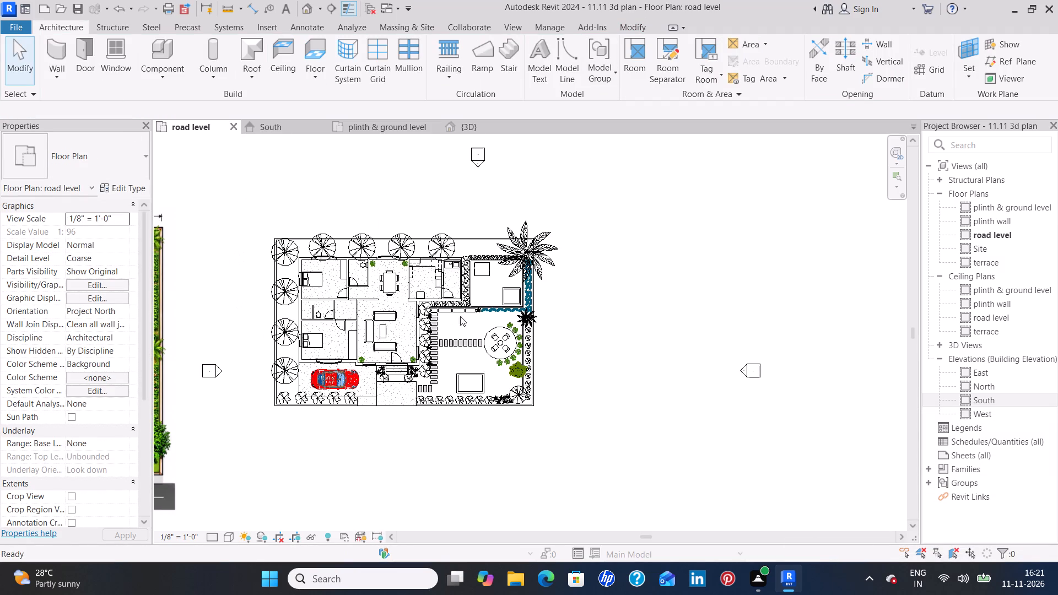
scroll(330, 253, up, 3)
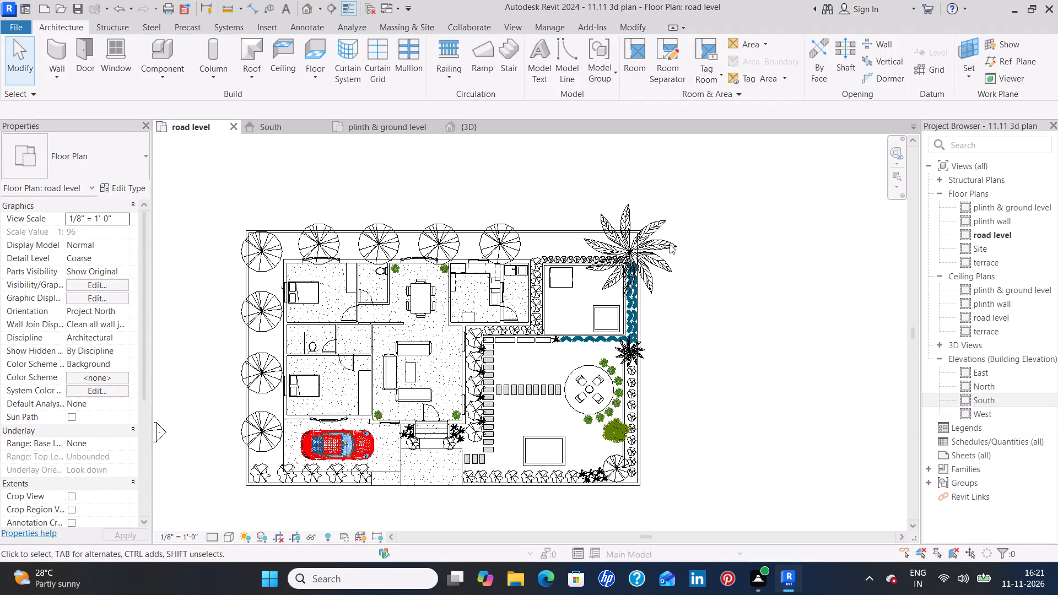
scroll(532, 252, down, 1)
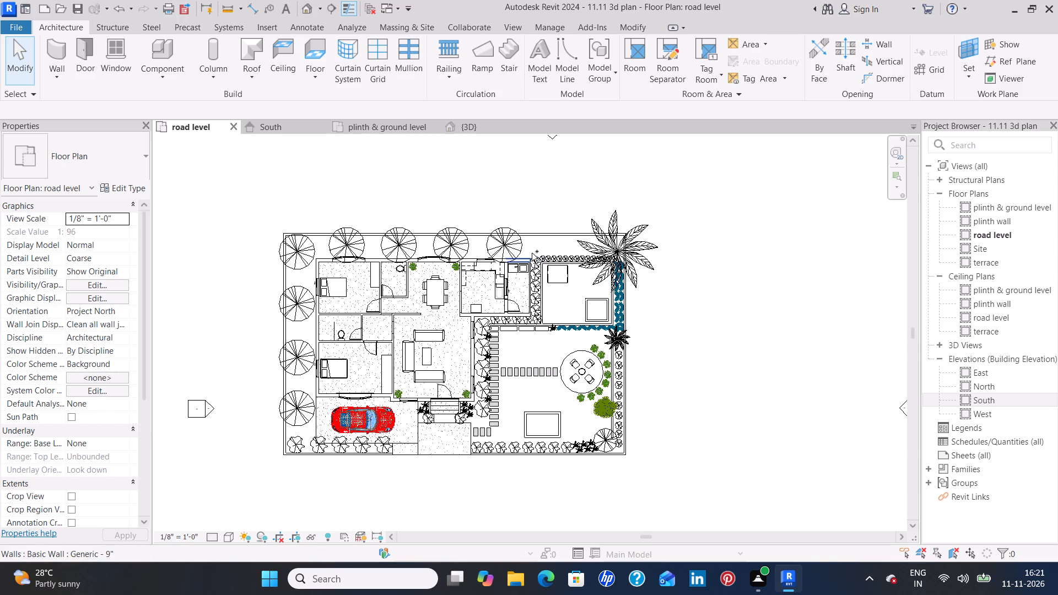
key(ctrl+s)
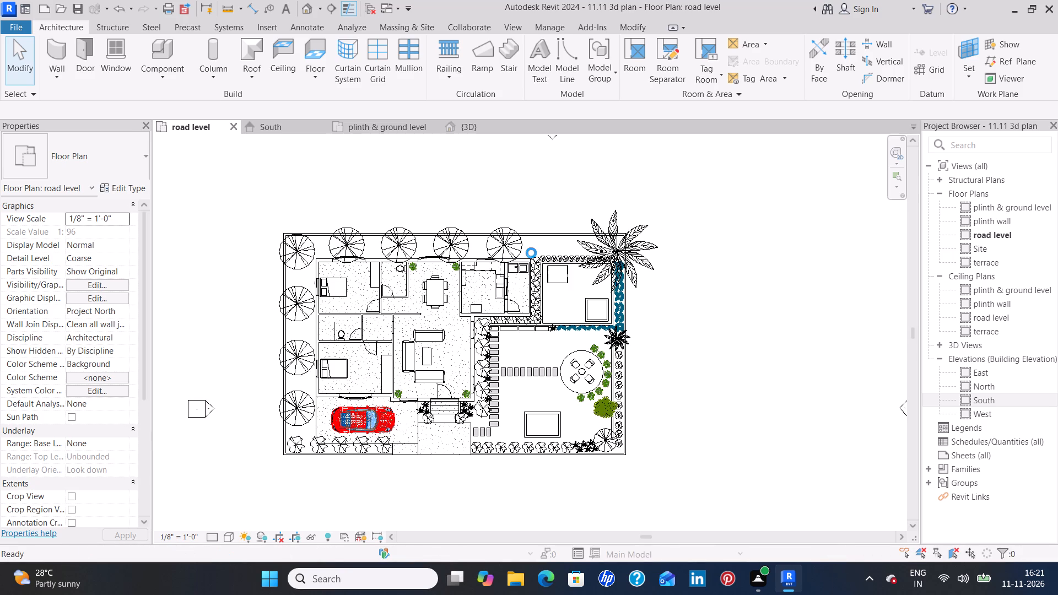
In File Explorer, delete the backup file 11.11 3d plan.0002 from the Desktop and close the window.
click(508, 576)
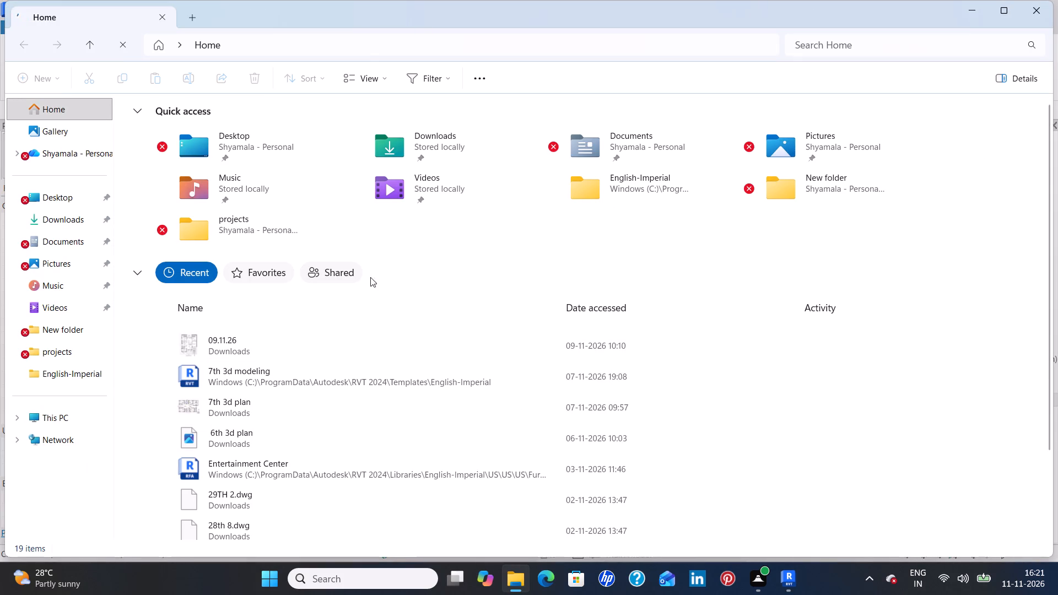
click(46, 198)
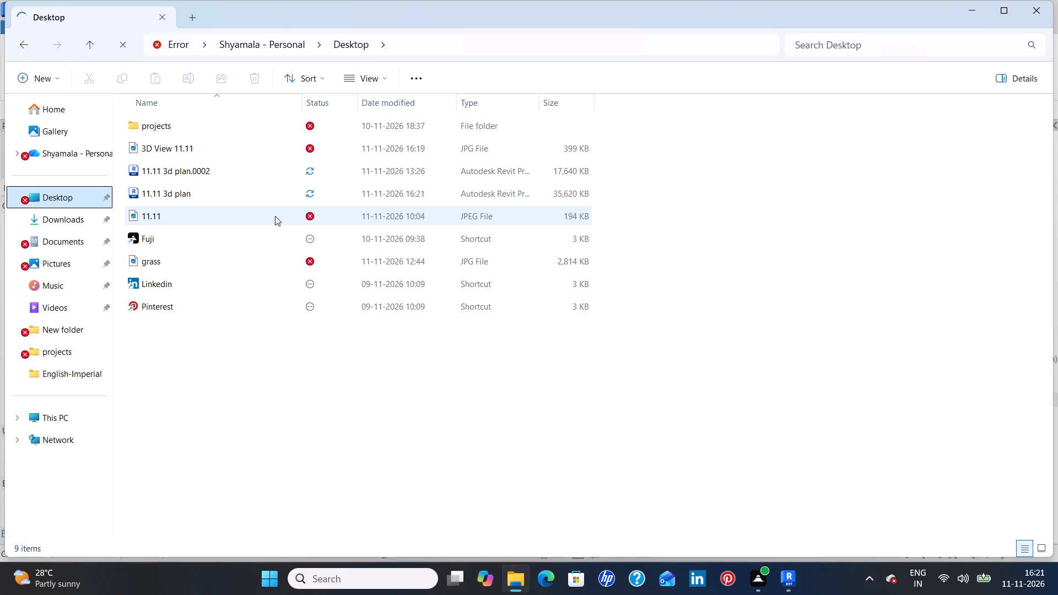
click(267, 174)
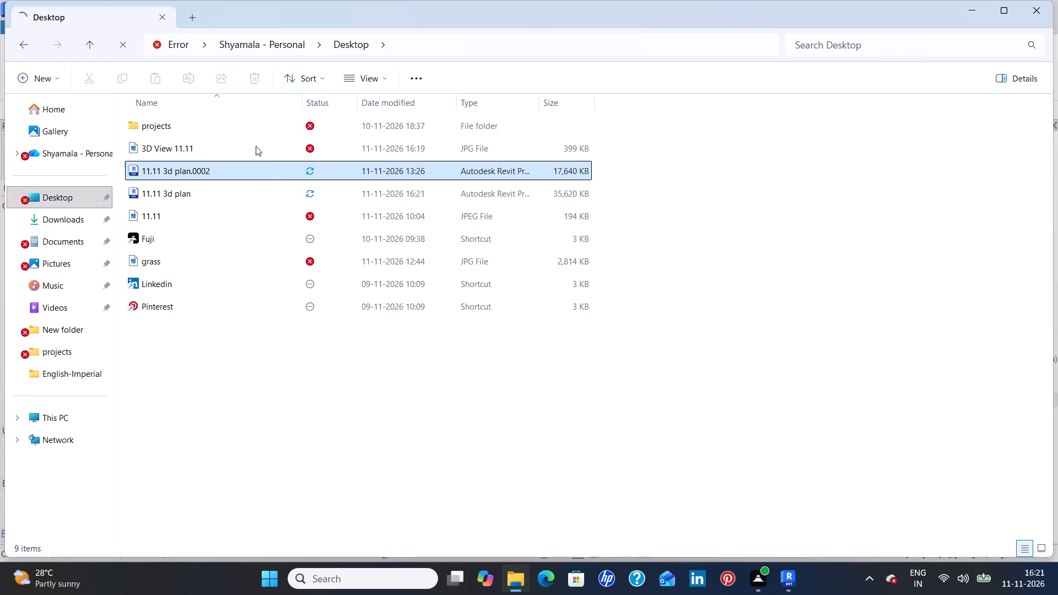
click(257, 83)
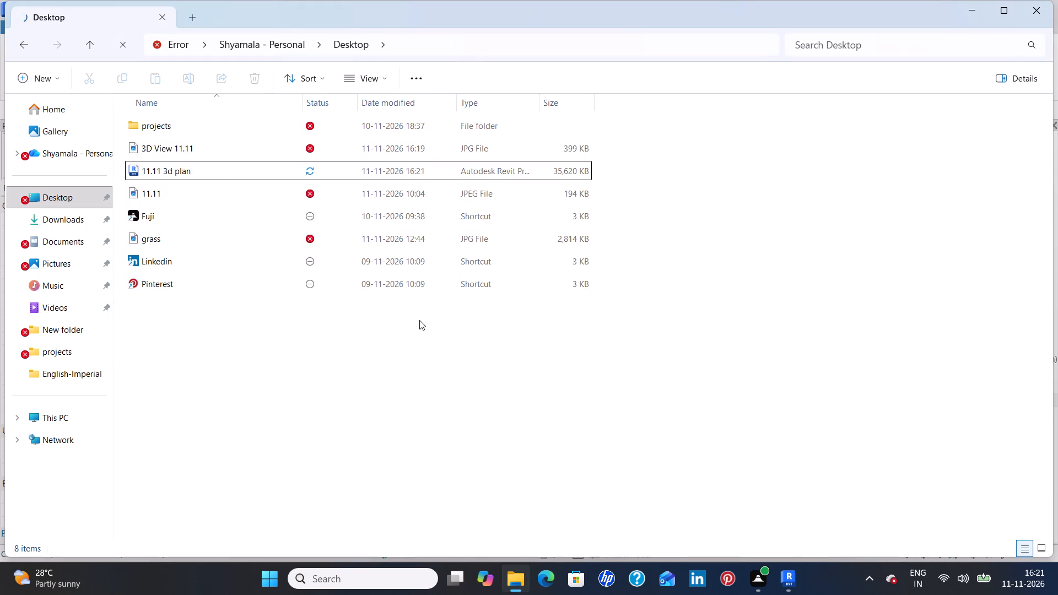
click(1035, 7)
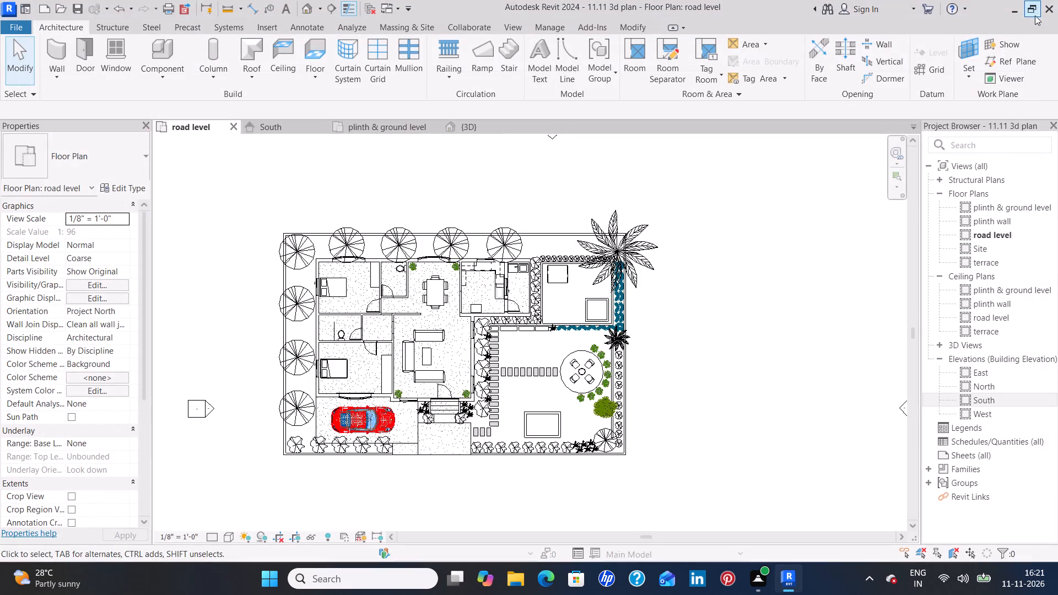
Close Revit with the 11.11 3d plan project.
click(1048, 6)
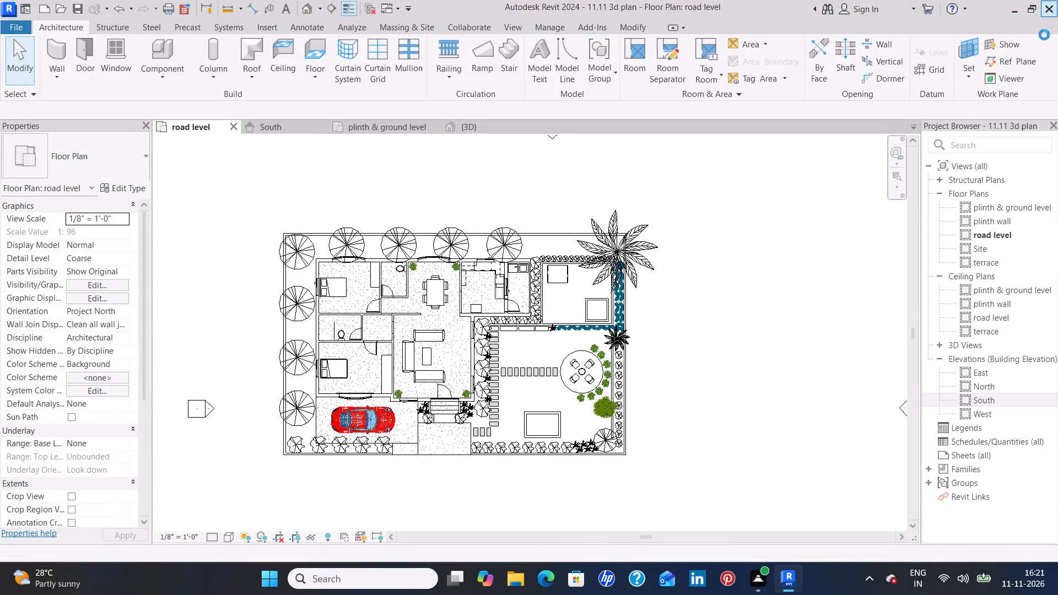
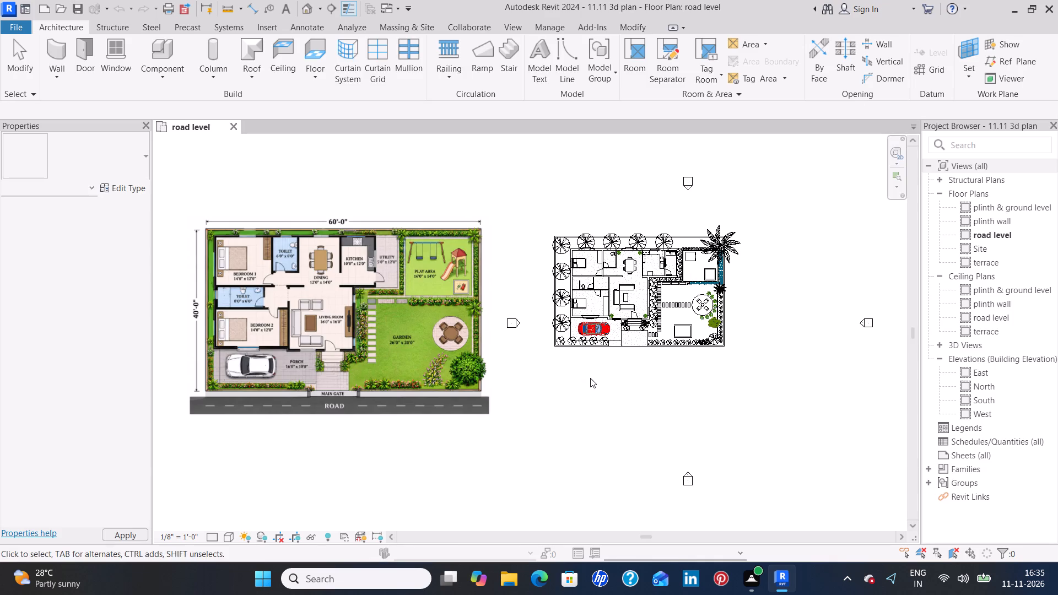
Examine the house and garden layout in the road level floor plan, including the pool area and porch.
scroll(653, 301, up, 8)
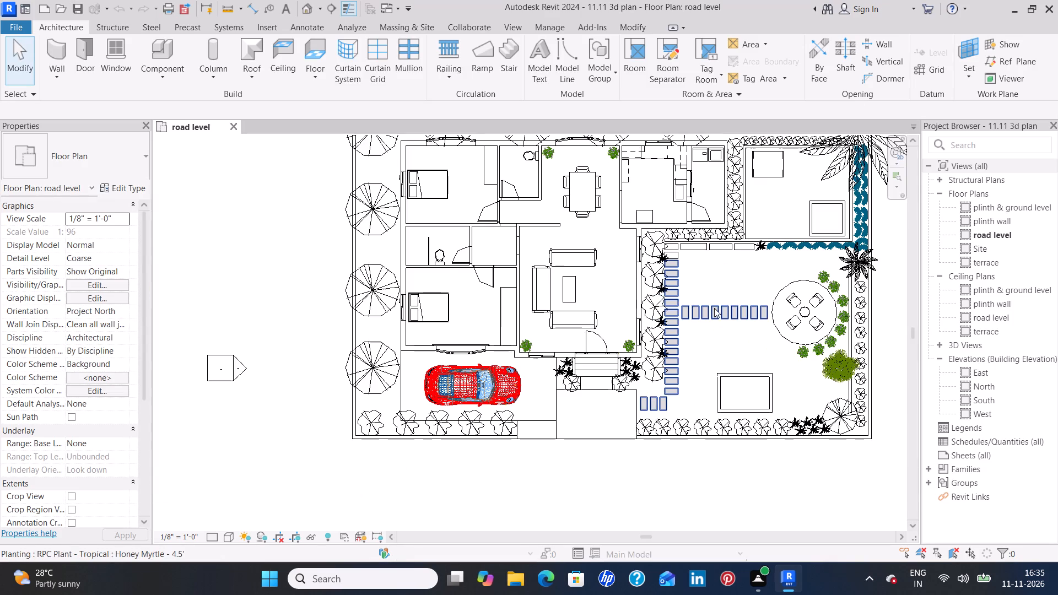
middle_drag(727, 331, 606, 318)
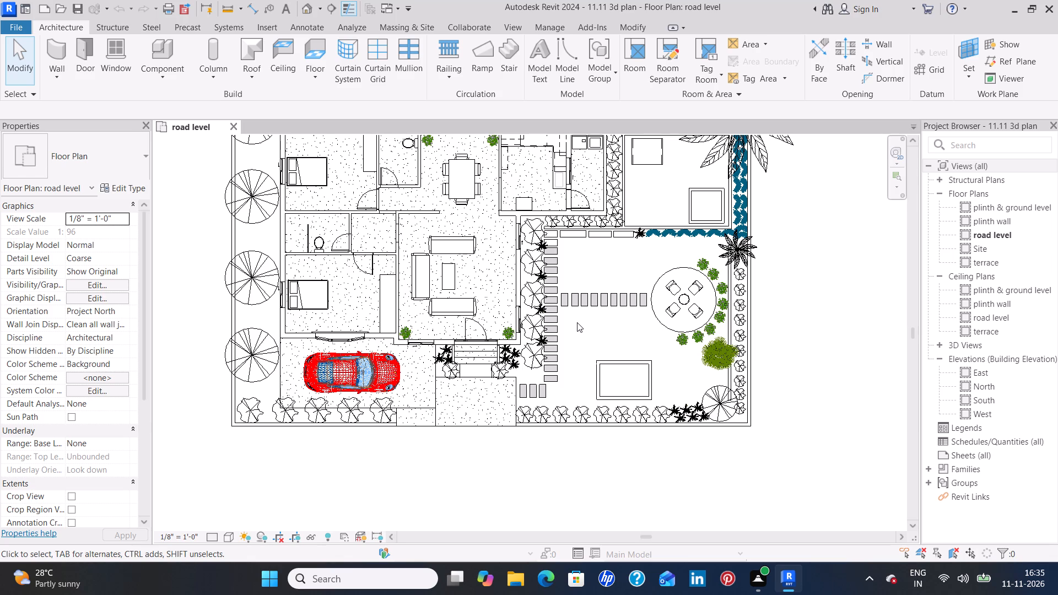
scroll(586, 321, down, 4)
scroll(586, 321, up, 4)
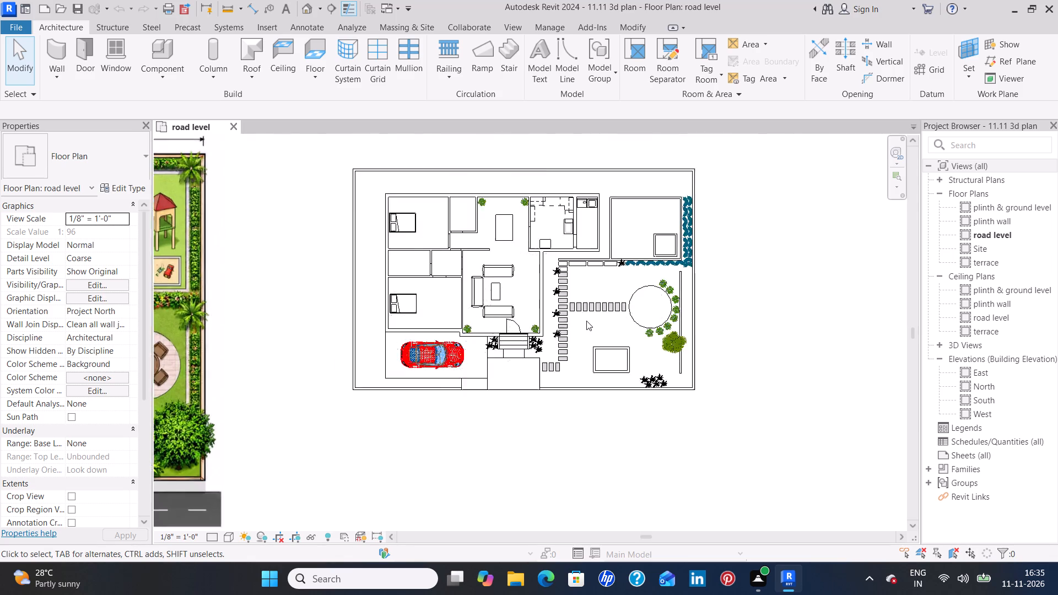
scroll(586, 321, up, 4)
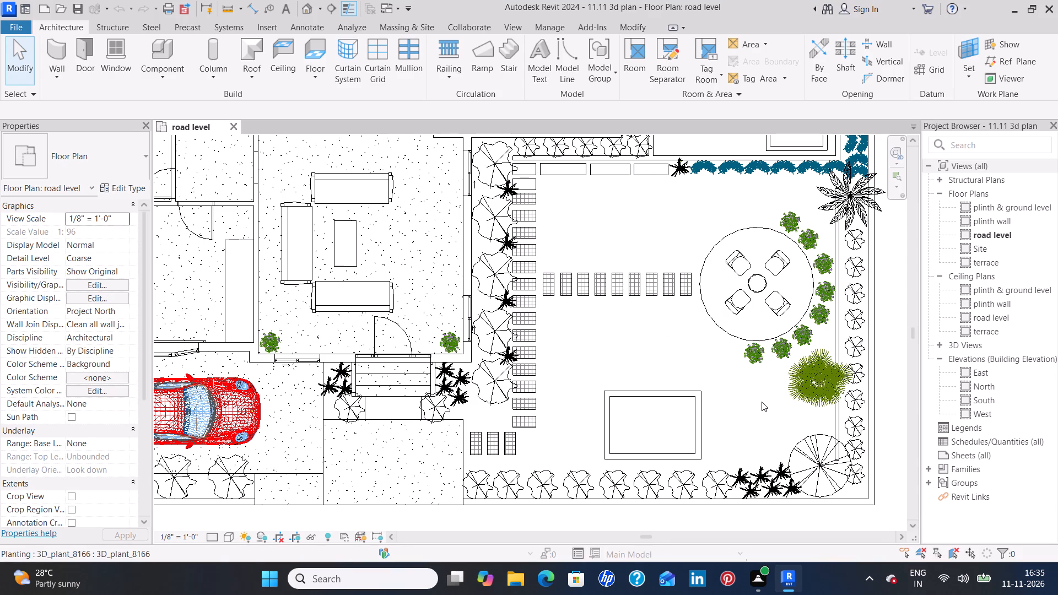
shift+middle_drag(756, 401, 728, 279)
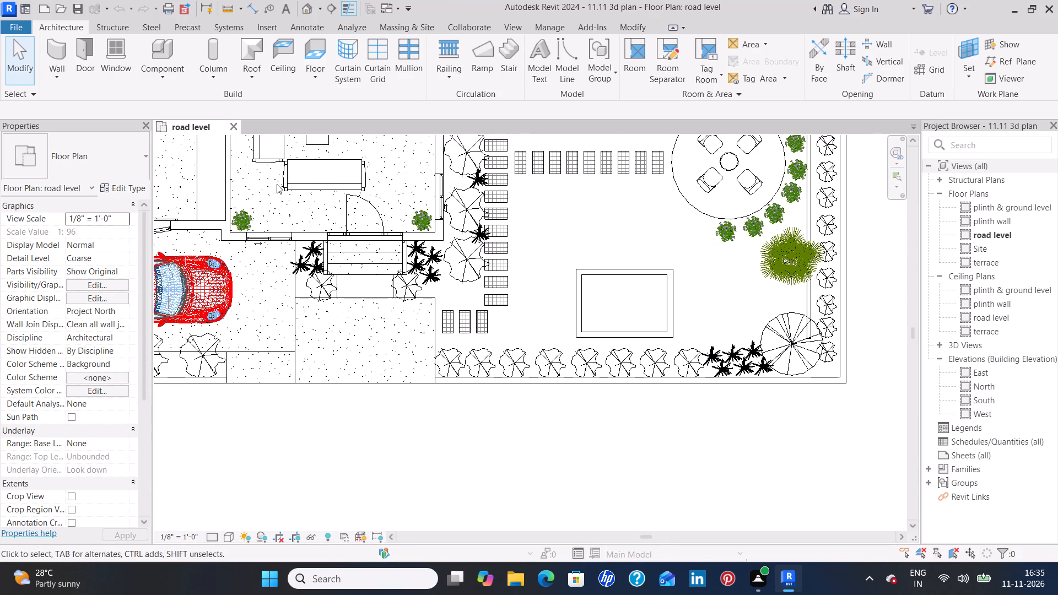
scroll(446, 254, down, 2)
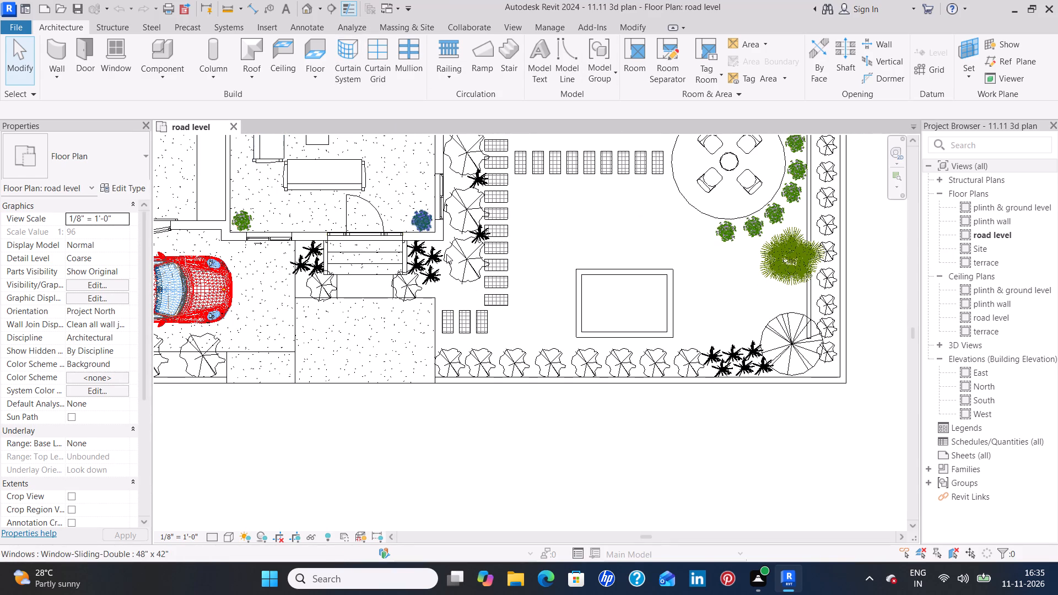
scroll(446, 254, down, 3)
middle_drag(506, 228, 532, 308)
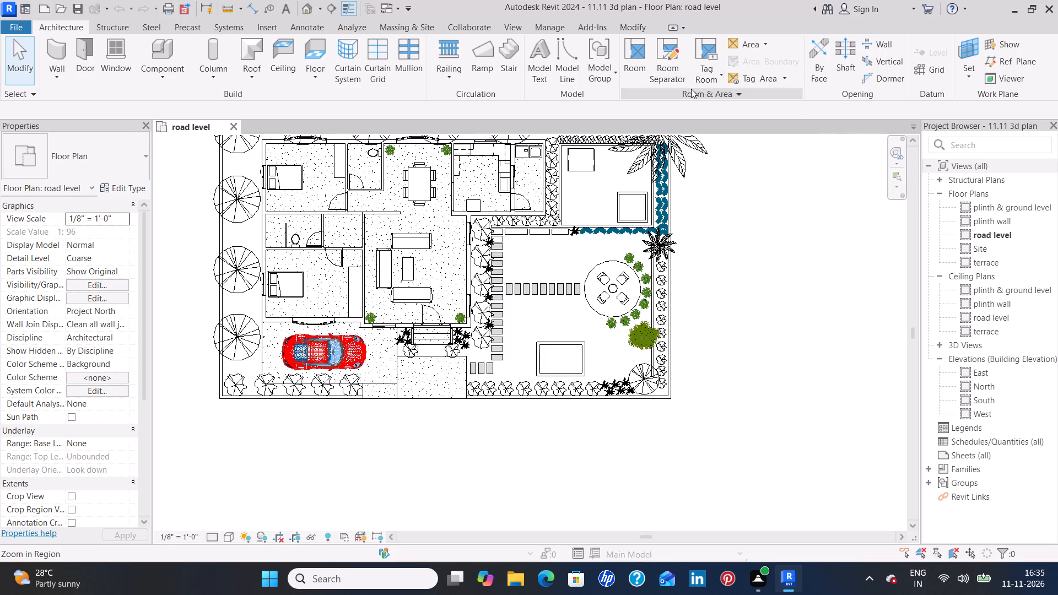
In the default 3D view, delete the garden pool's wall on the house-and-patio side and its water floor.
double_click(304, 9)
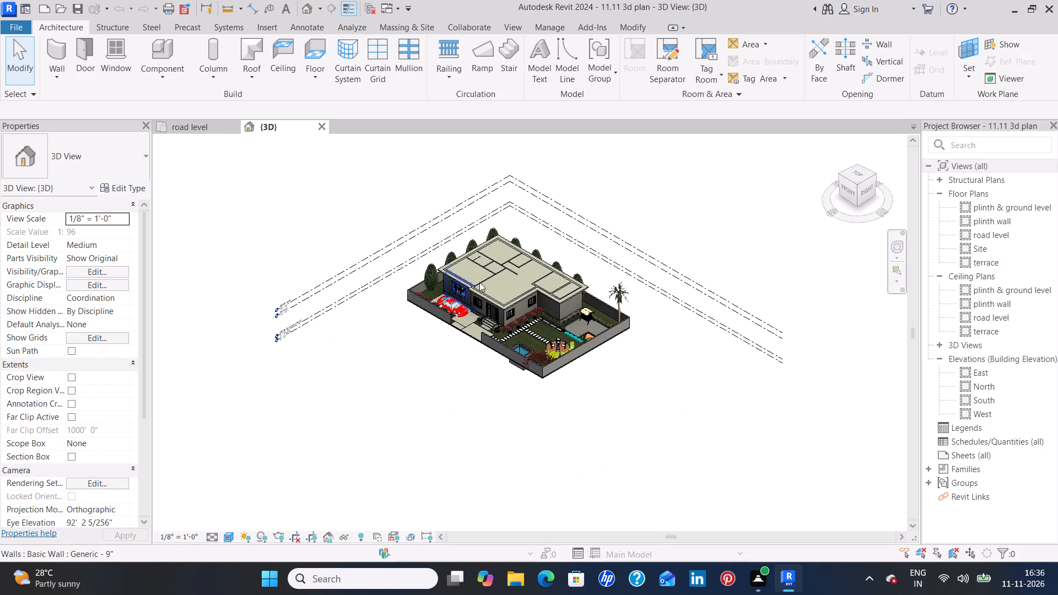
scroll(531, 317, up, 6)
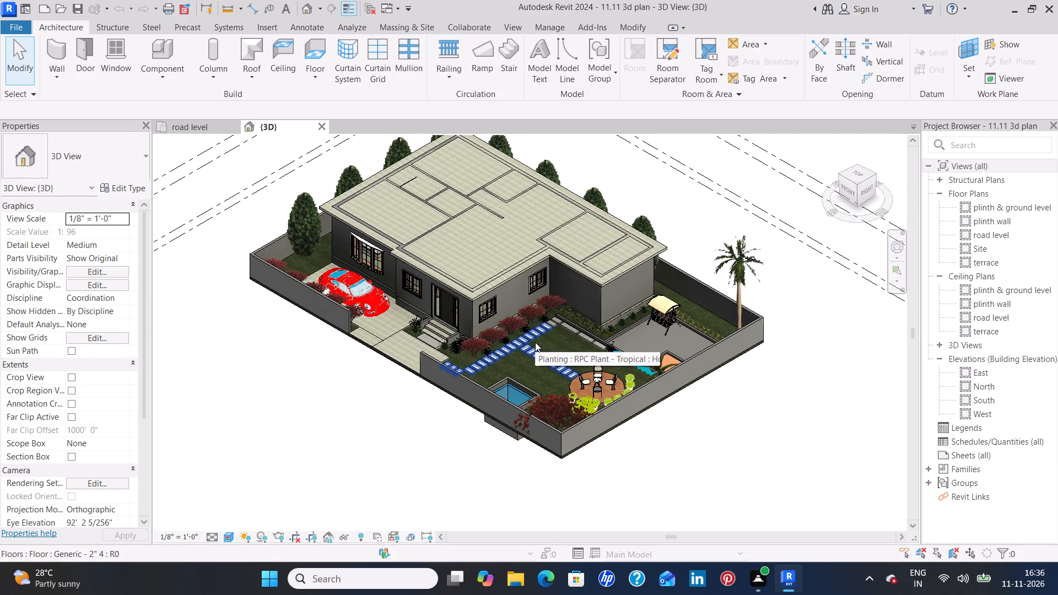
scroll(530, 376, up, 3)
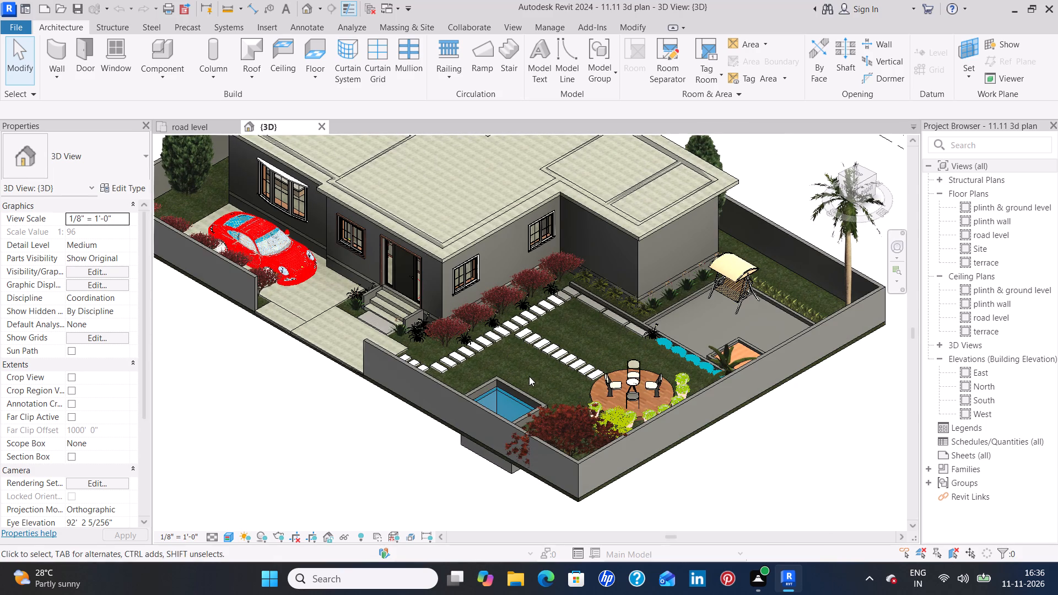
shift+middle_drag(524, 367, 546, 404)
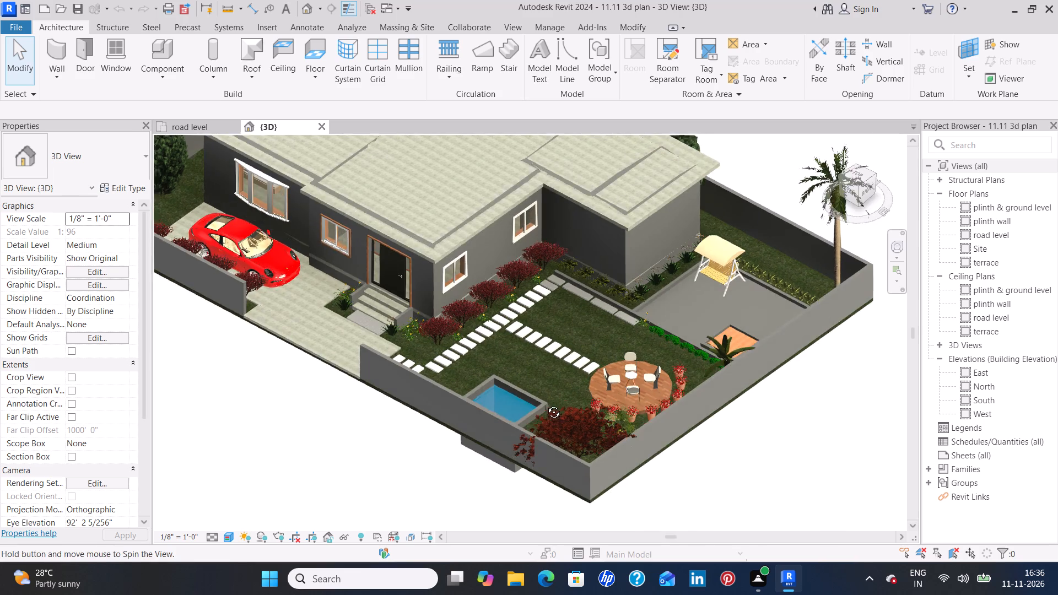
shift+middle_drag(546, 404, 562, 490)
shift+middle_drag(546, 358, 576, 452)
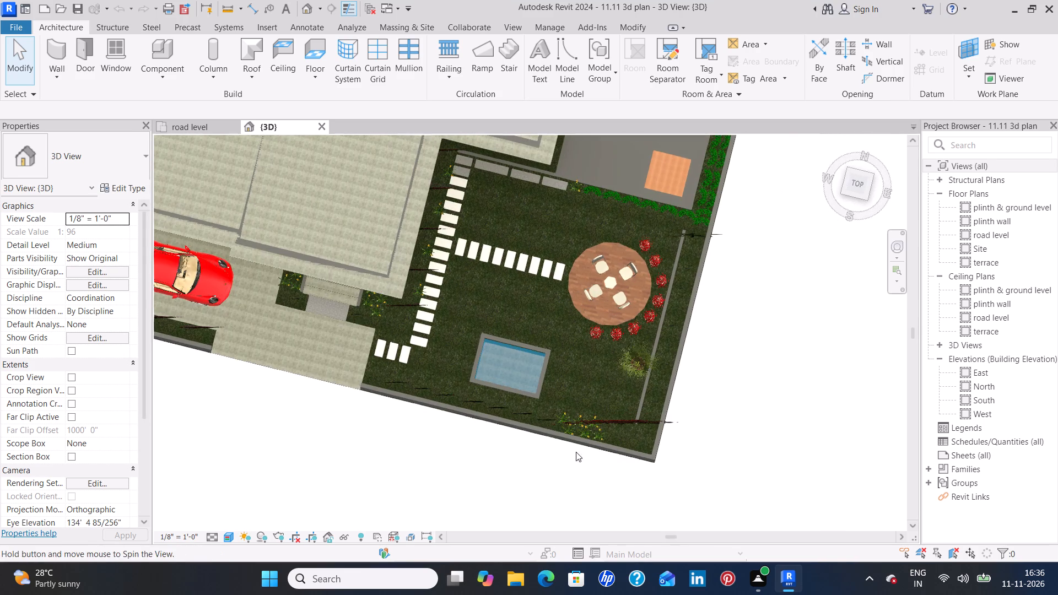
scroll(513, 376, up, 8)
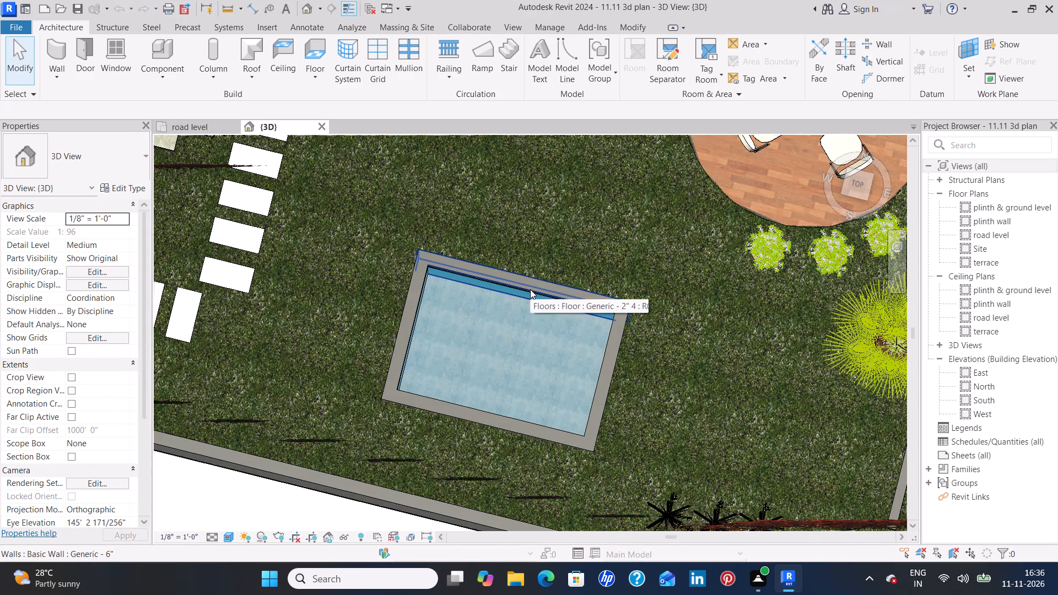
click(532, 287)
key(Delete)
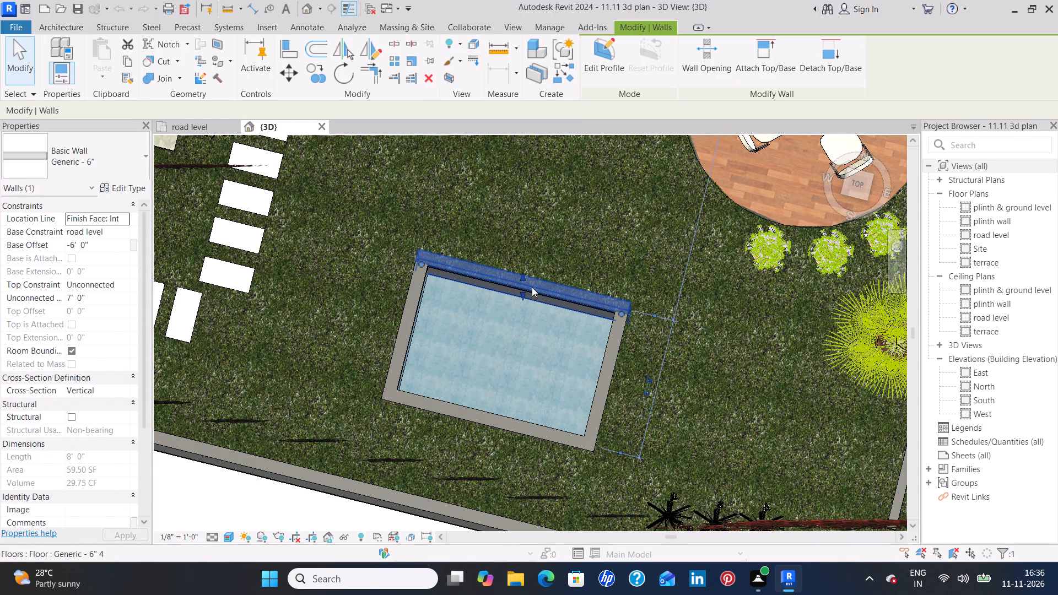
click(603, 355)
key(Delete)
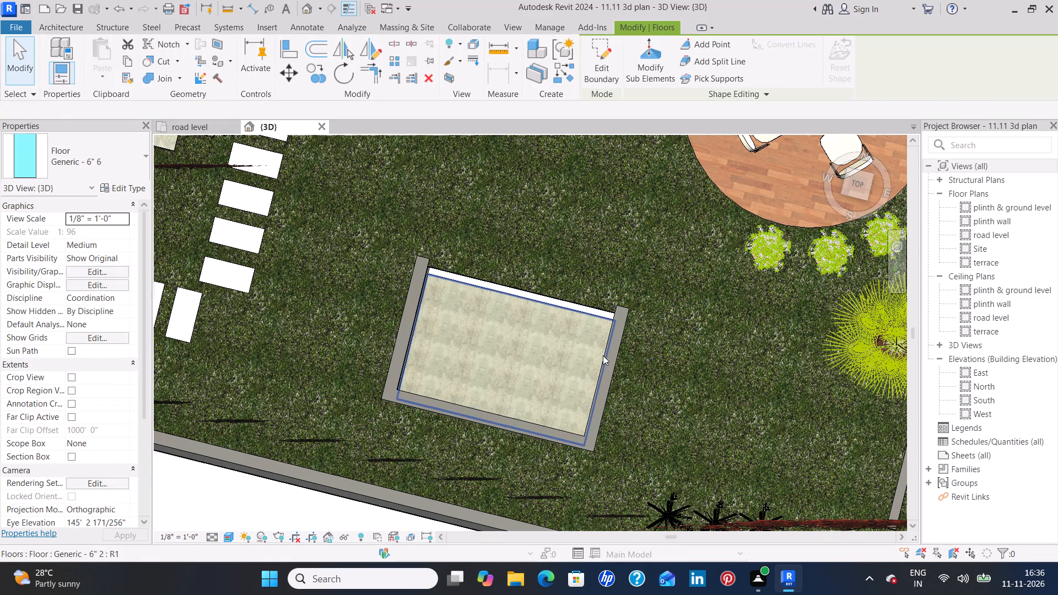
Delete the pool's three remaining Generic - 6" walls and its Generic - 6" 2 base floor.
click(612, 351)
key(Delete)
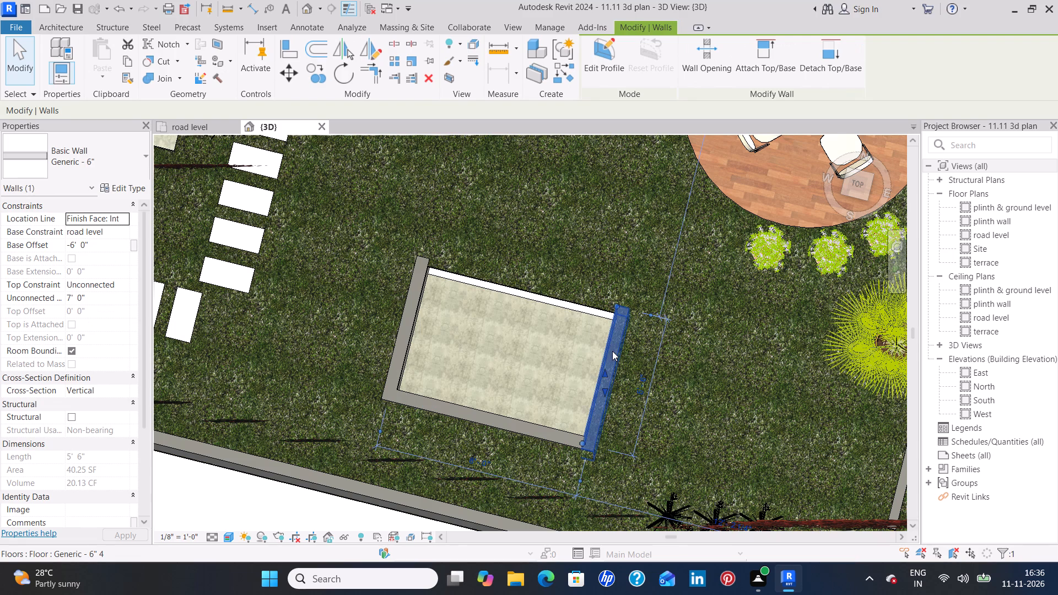
click(587, 315)
key(Delete)
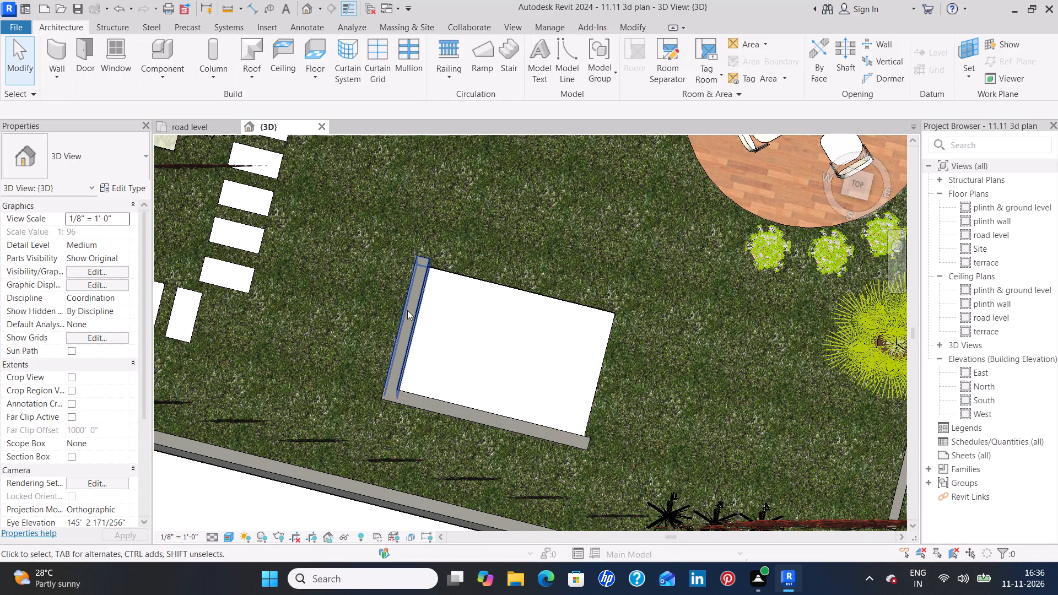
click(410, 309)
key(Delete)
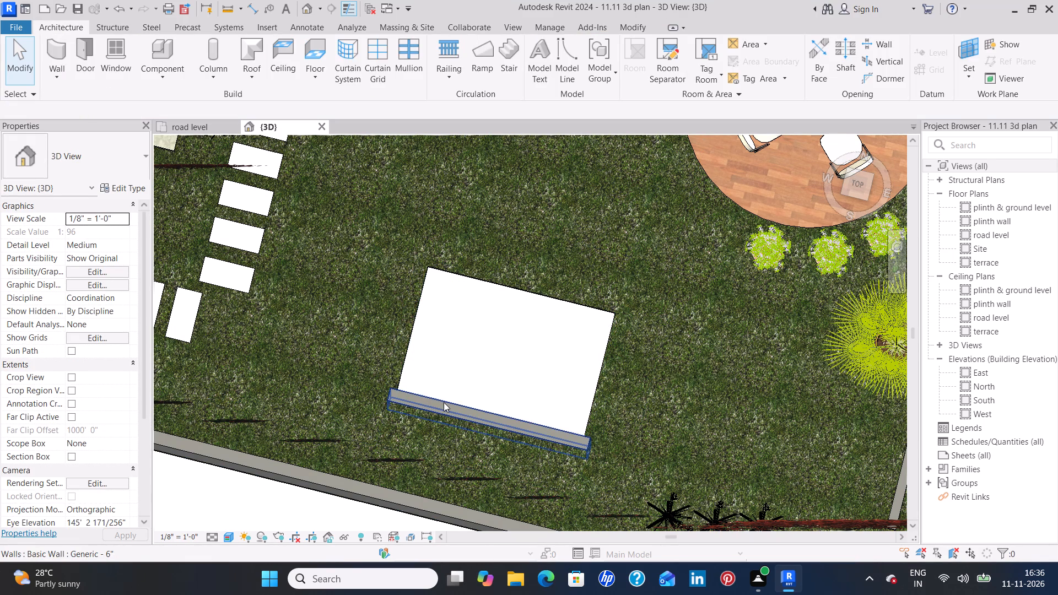
click(444, 403)
key(Delete)
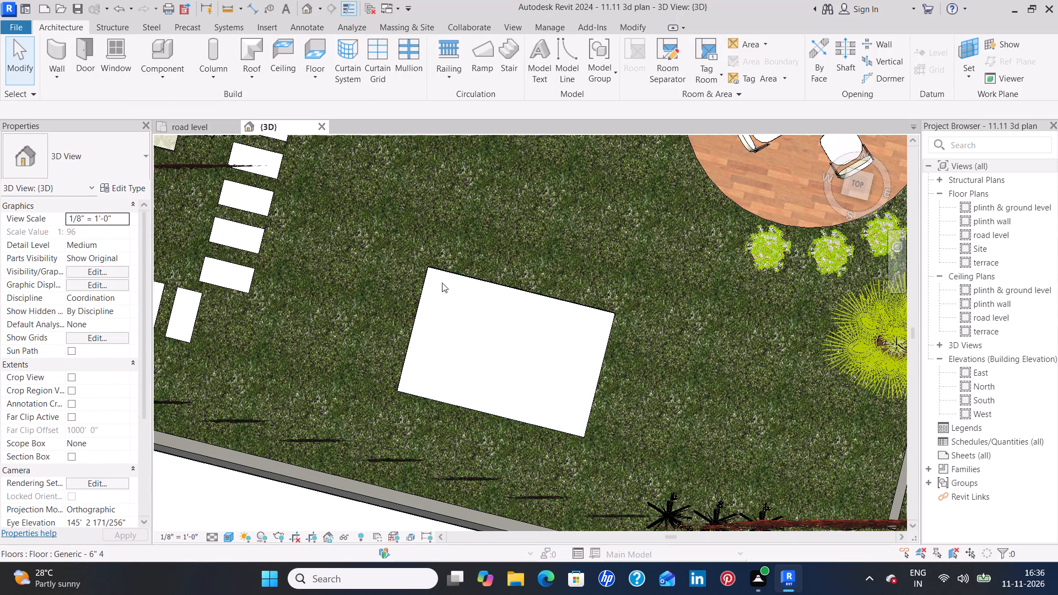
Edit the Generic - 6" 4 lawn floor's boundary in the road level plan, removing the rectangular pool opening.
click(449, 271)
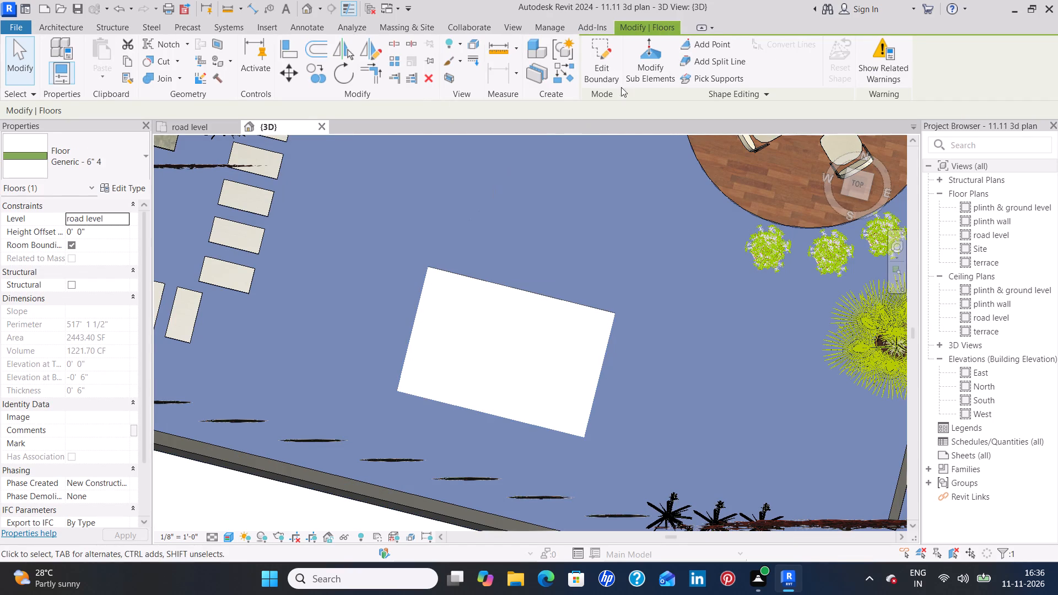
click(601, 72)
click(199, 125)
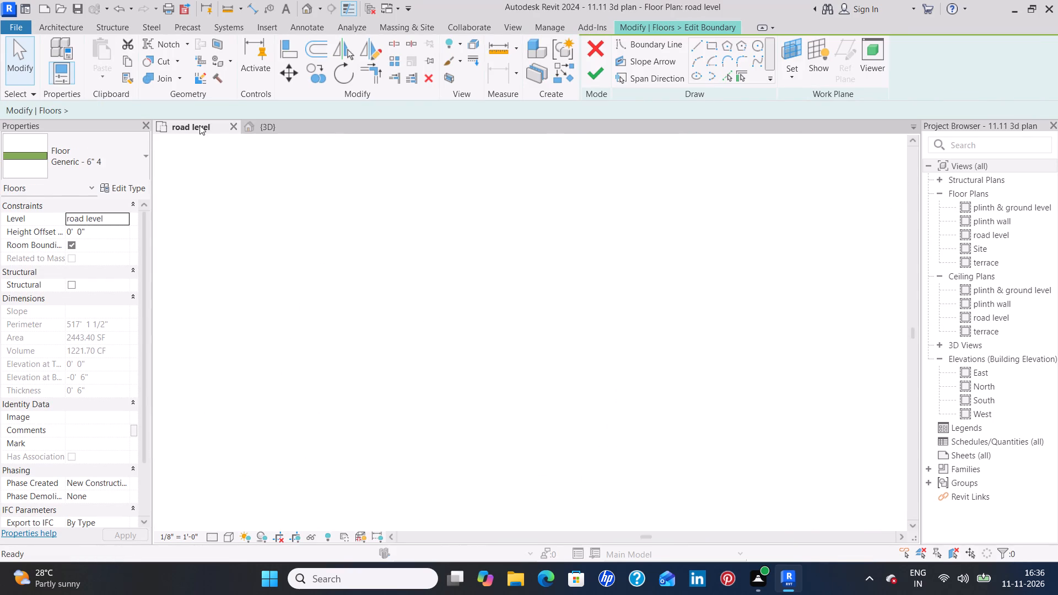
scroll(544, 376, up, 9)
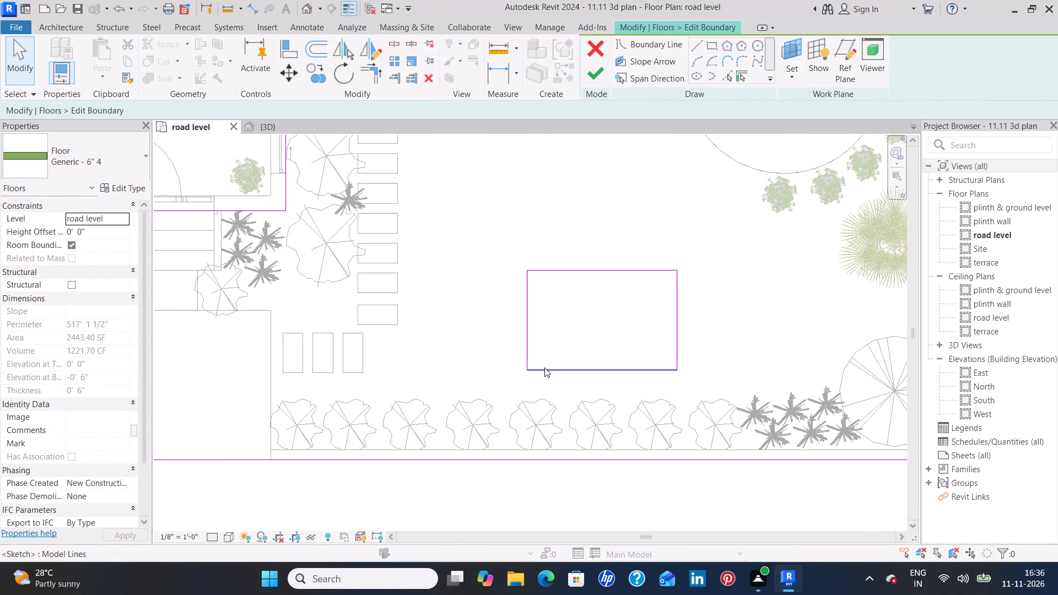
click(544, 367)
key(Delete)
click(529, 345)
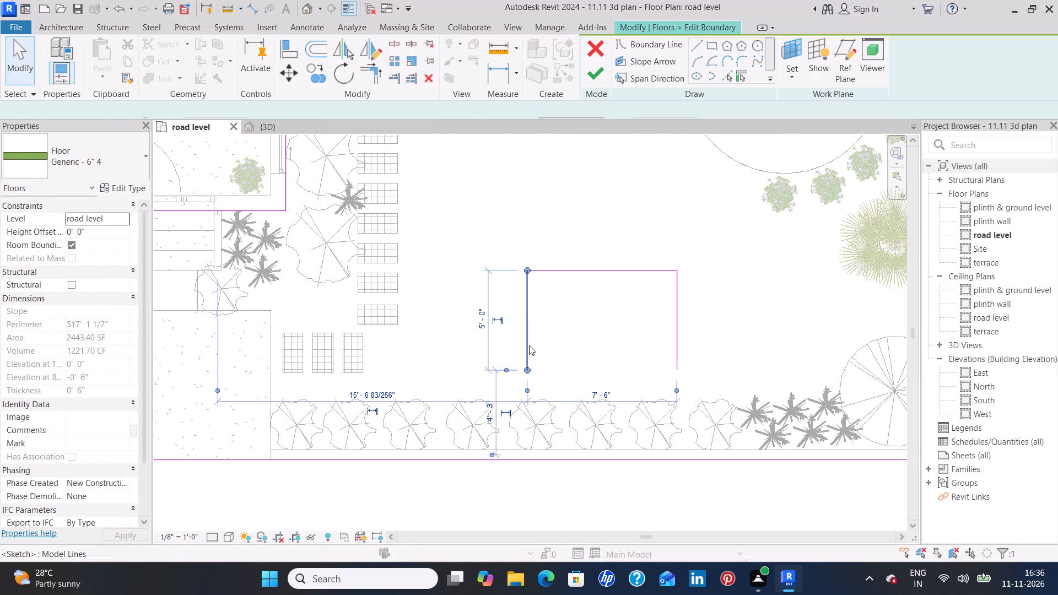
key(Delete)
click(608, 268)
key(Delete)
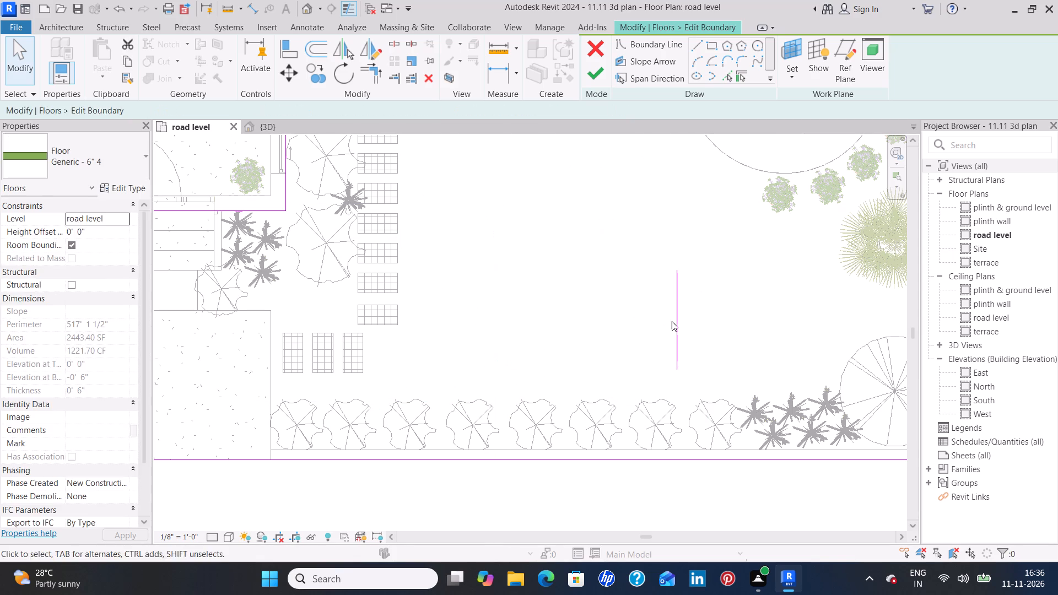
click(674, 322)
key(Delete)
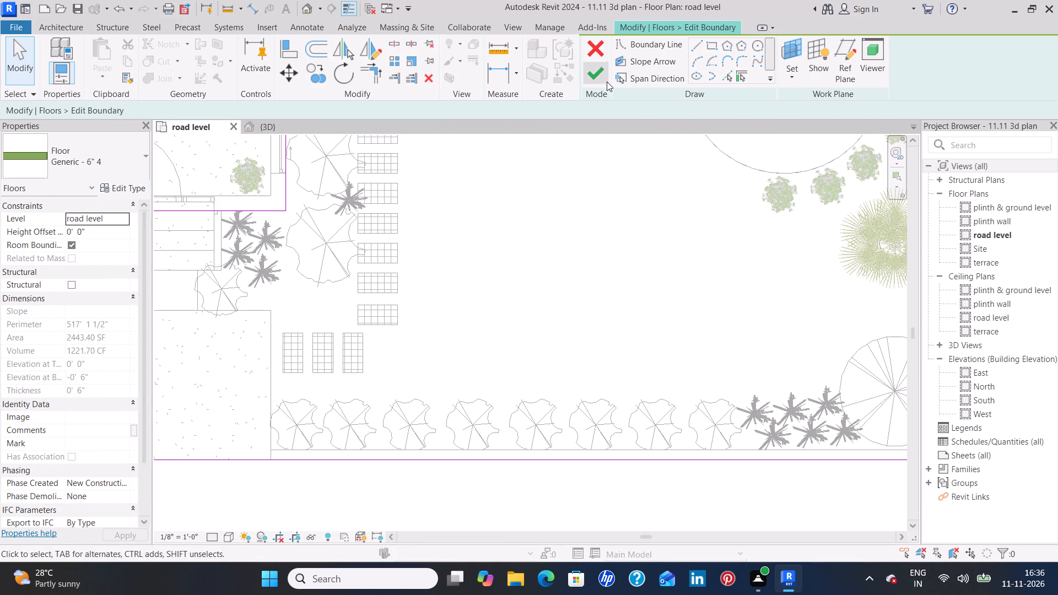
click(596, 74)
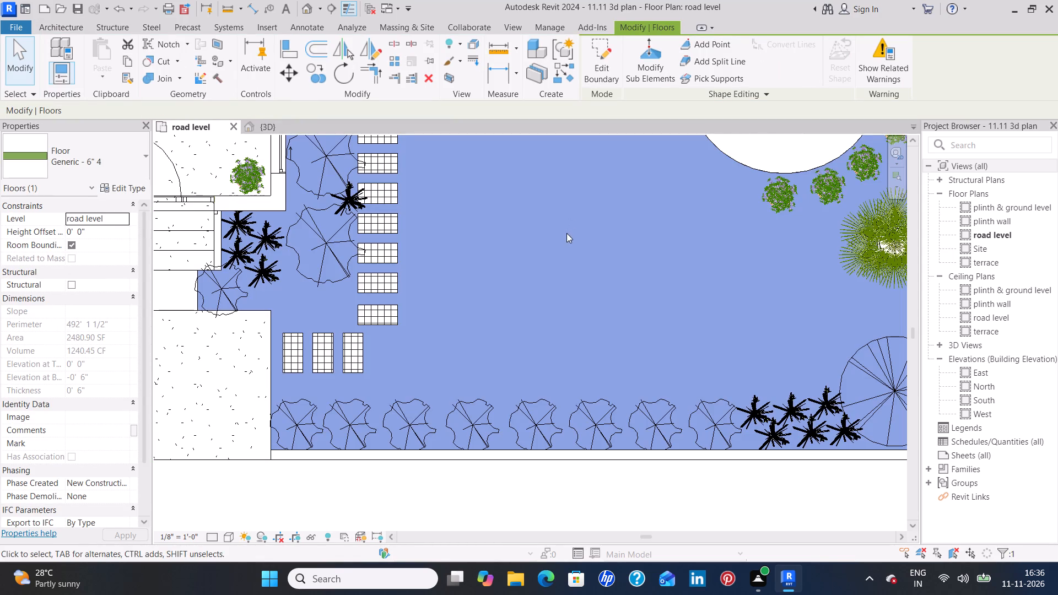
click(554, 255)
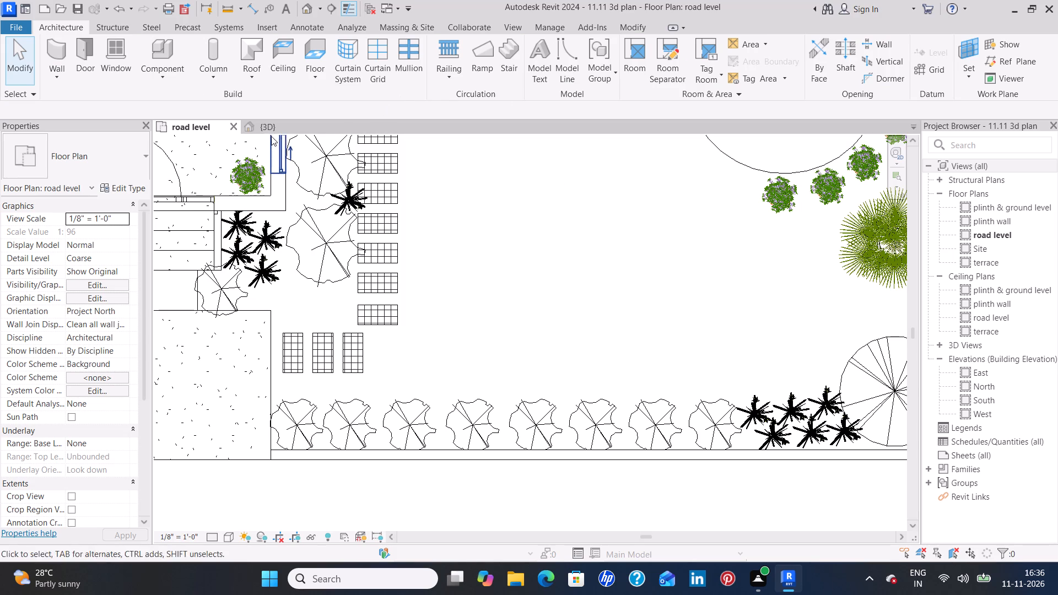
Examine the lawn at the former pool location and the surrounding garden from several angles in the 3D view.
click(289, 113)
click(291, 122)
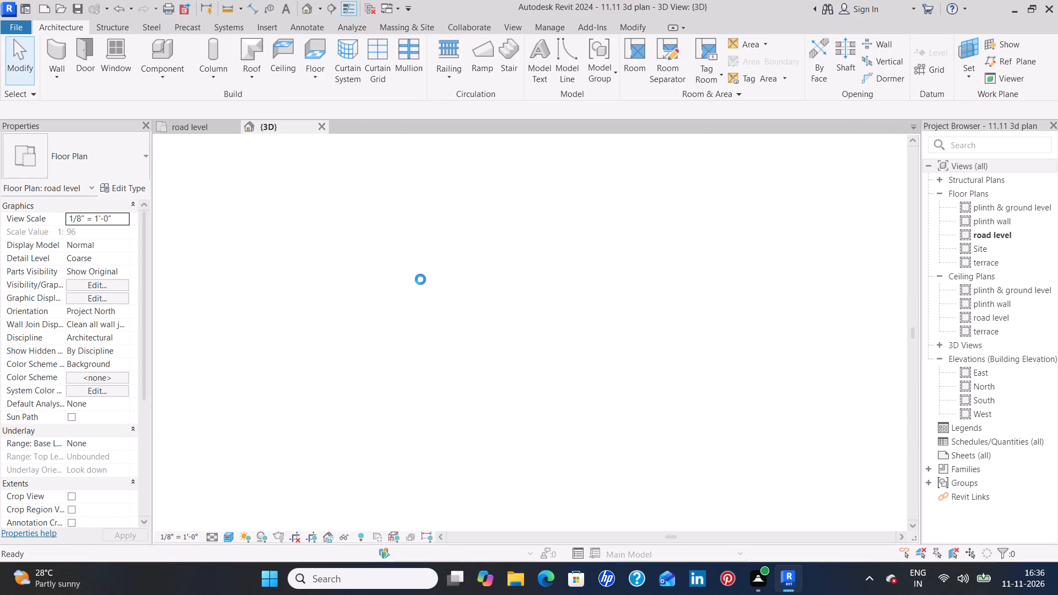
scroll(420, 279, down, 3)
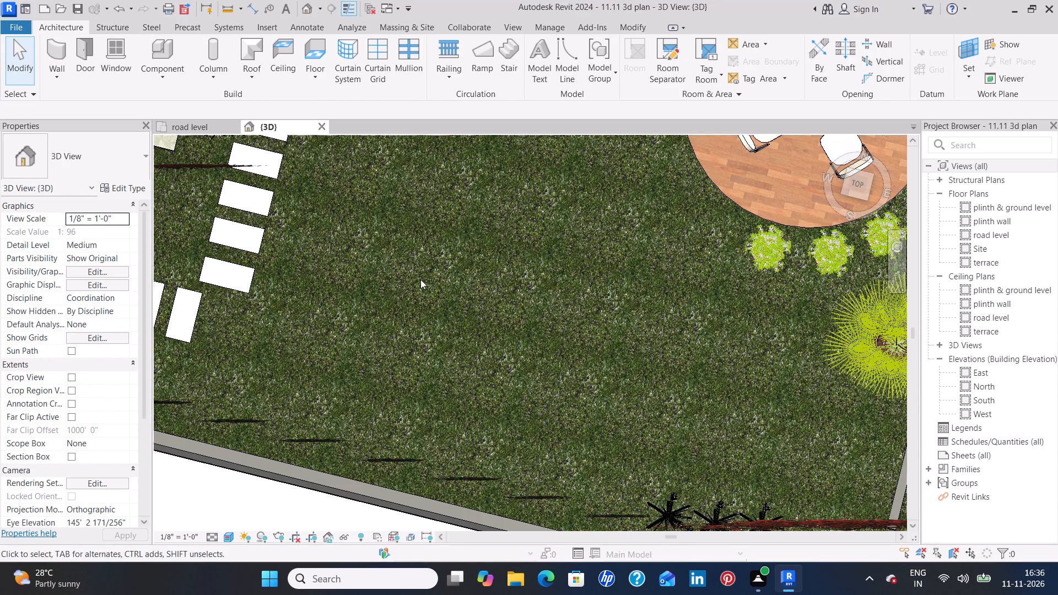
scroll(420, 279, down, 4)
middle_drag(424, 290, 442, 317)
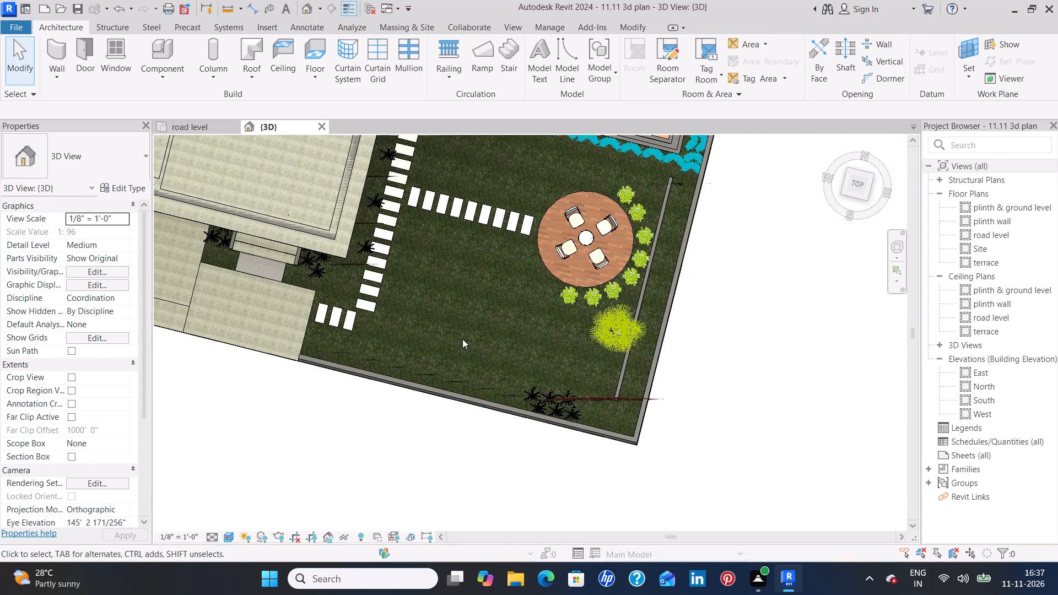
shift+middle_drag(462, 340, 526, 283)
shift+scroll(512, 310, down, 1)
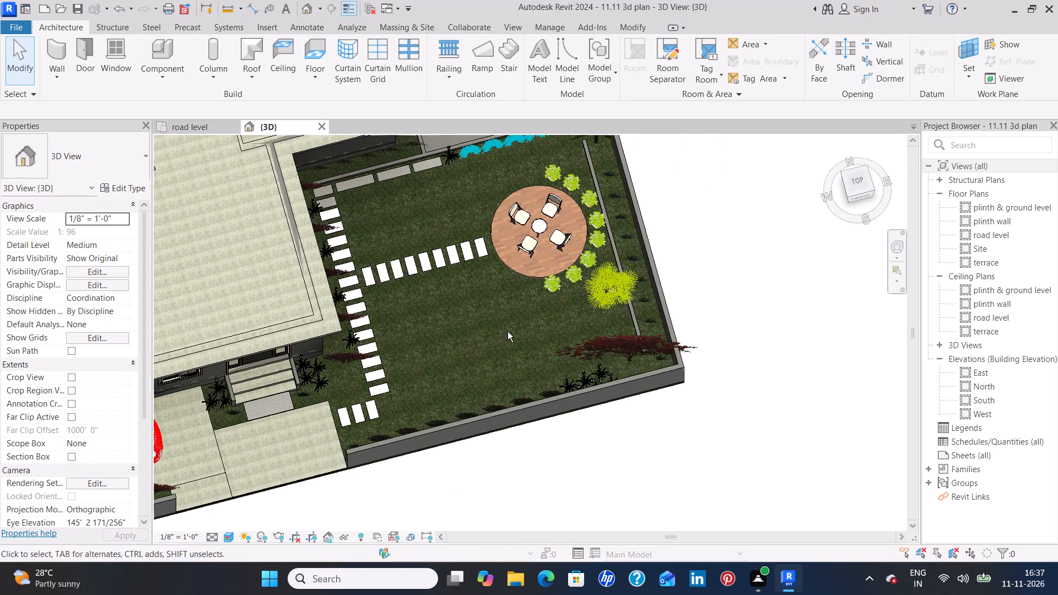
shift+middle_drag(508, 332, 576, 289)
shift+middle_drag(484, 375, 523, 316)
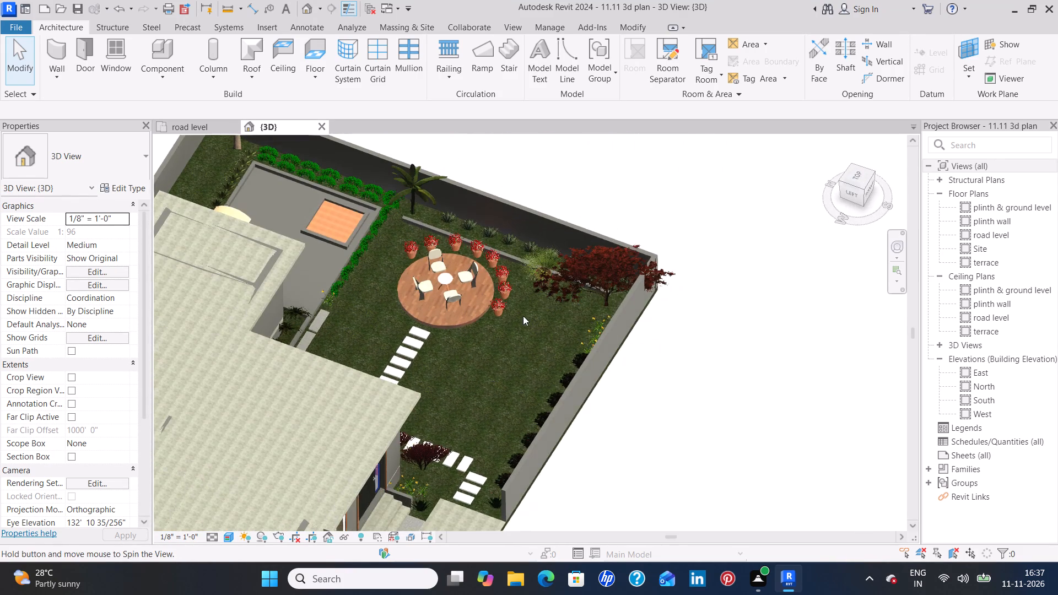
middle_drag(508, 377, 494, 299)
shift+middle_drag(471, 378, 468, 337)
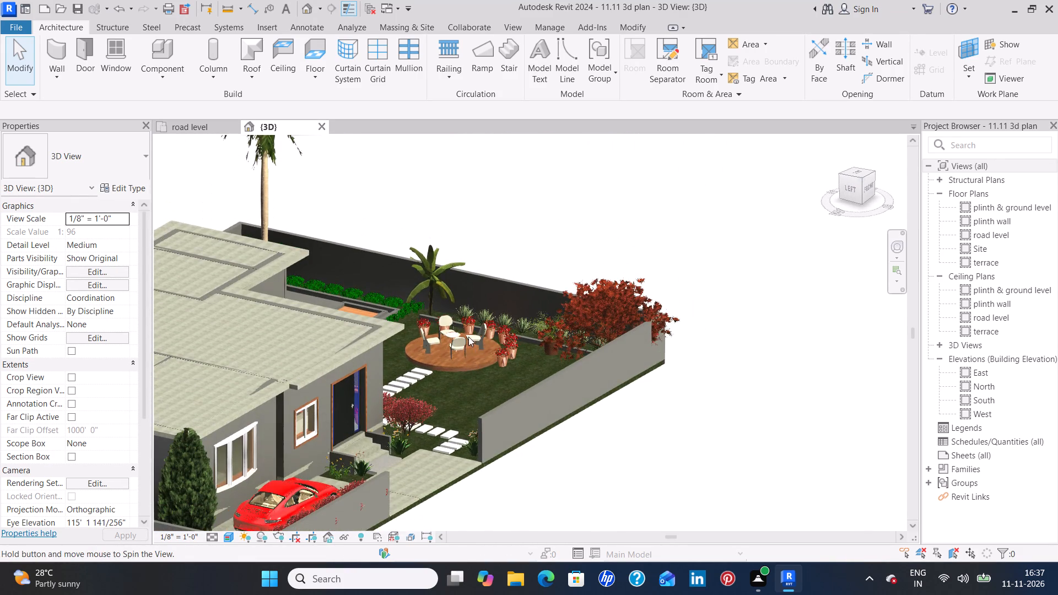
shift+middle_drag(447, 402, 446, 374)
shift+middle_drag(446, 373, 446, 388)
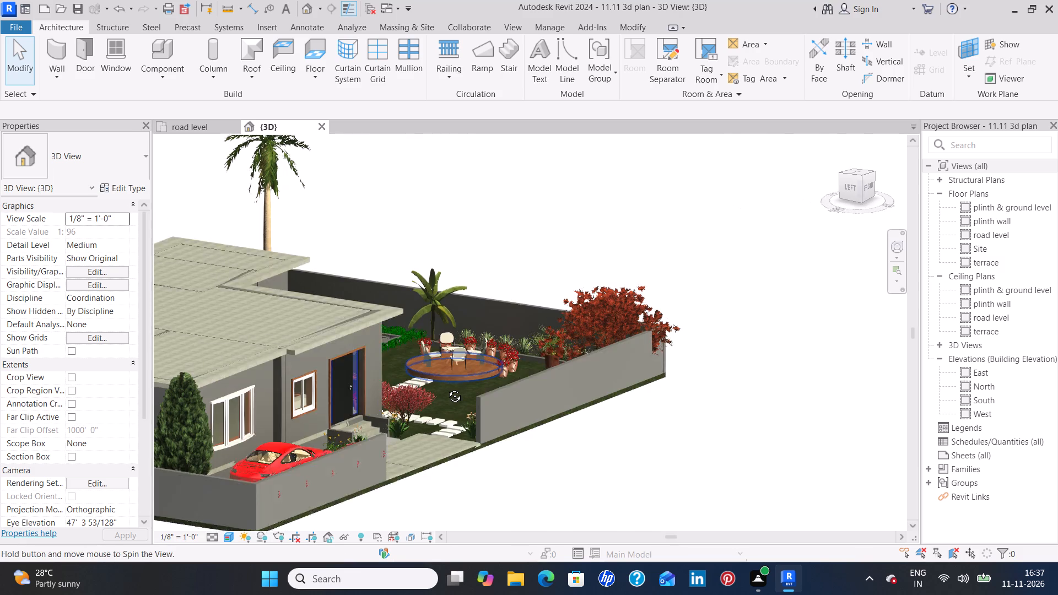
shift+middle_drag(446, 388, 446, 389)
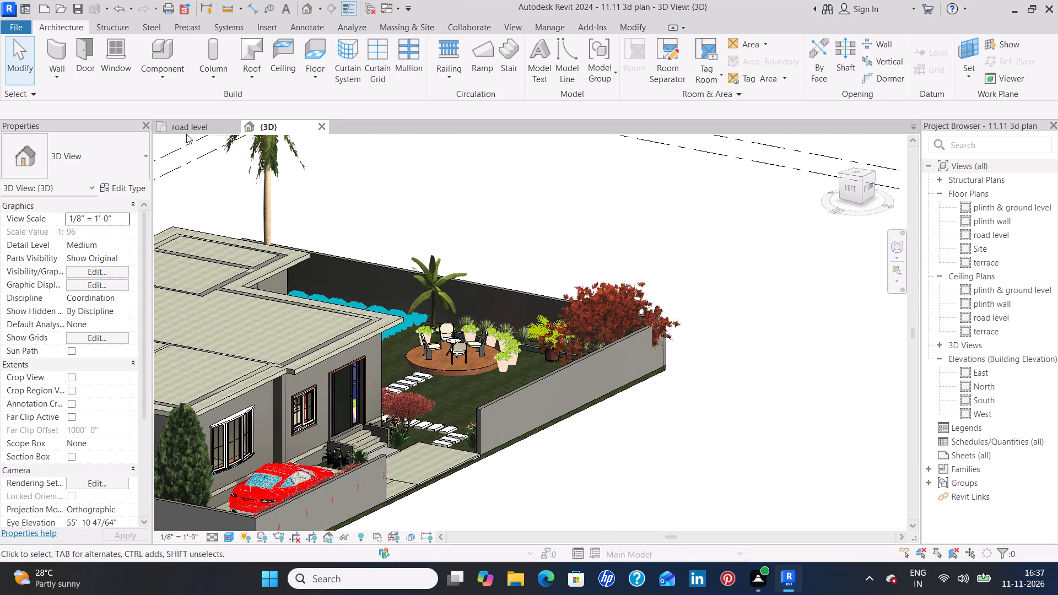
In the plinth & ground level plan, place a perspective camera on the front paving, aimed past the round seating deck towards the garden's palm.
click(196, 128)
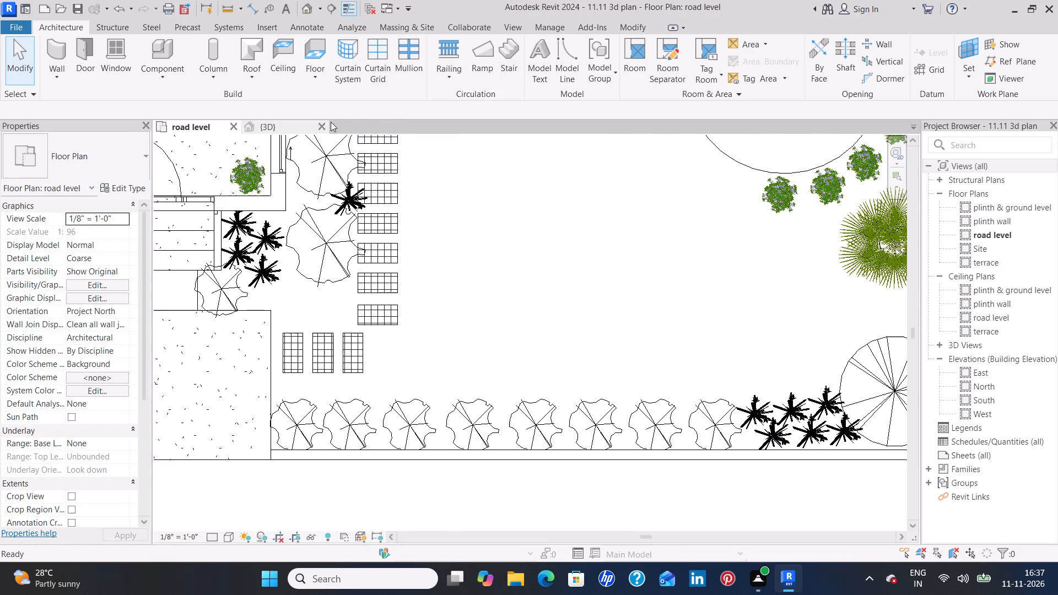
double_click(1022, 208)
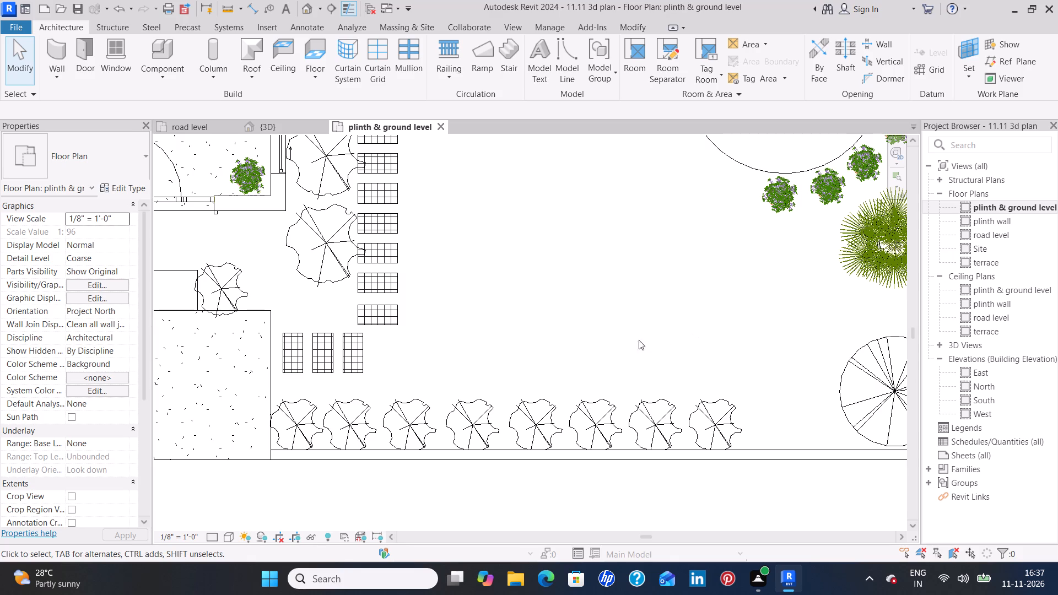
middle_drag(533, 343, 571, 372)
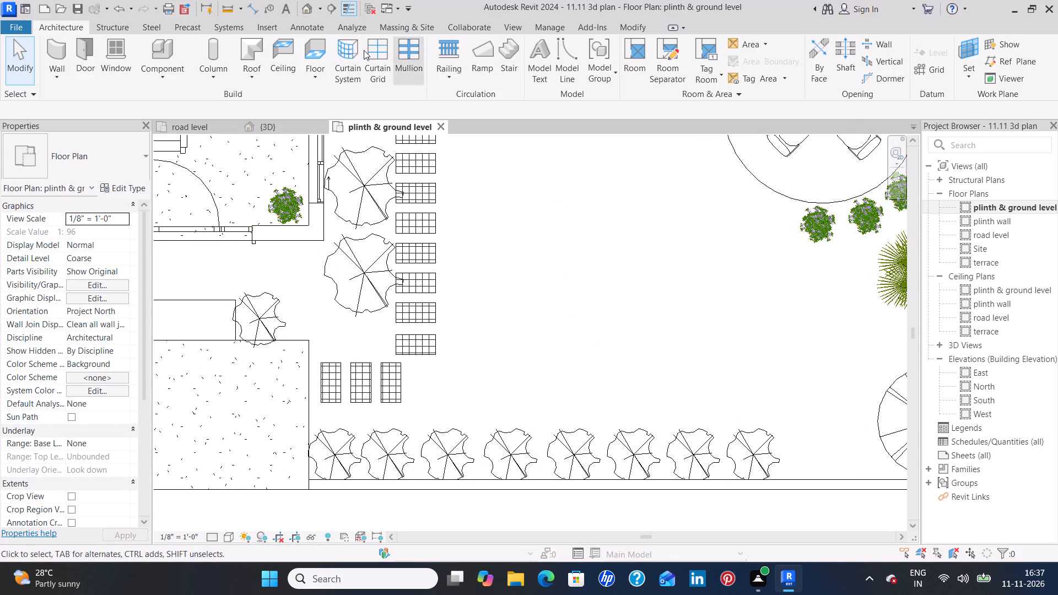
click(509, 26)
click(420, 78)
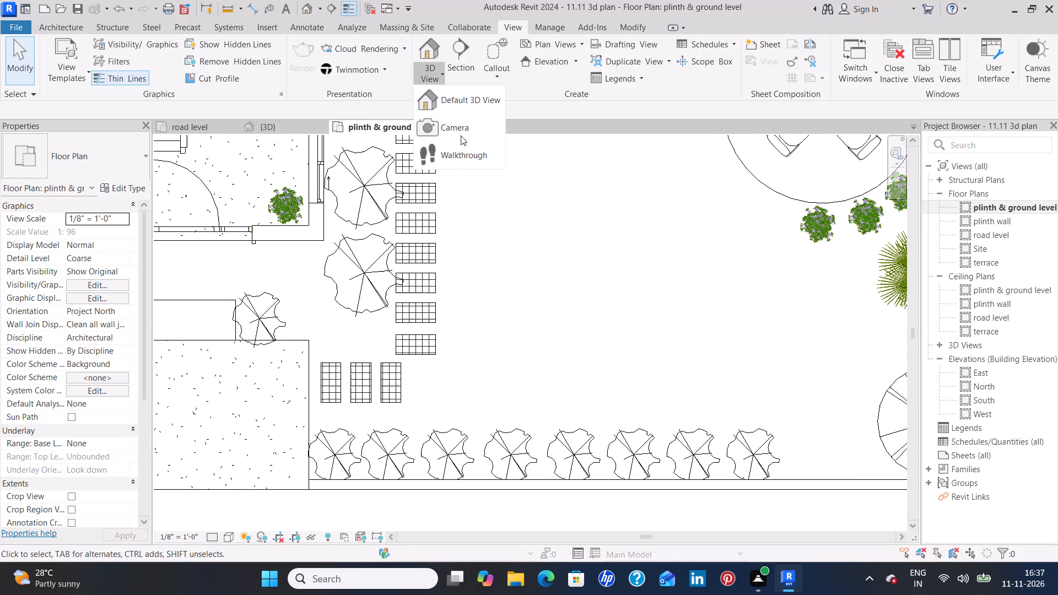
click(462, 129)
click(241, 392)
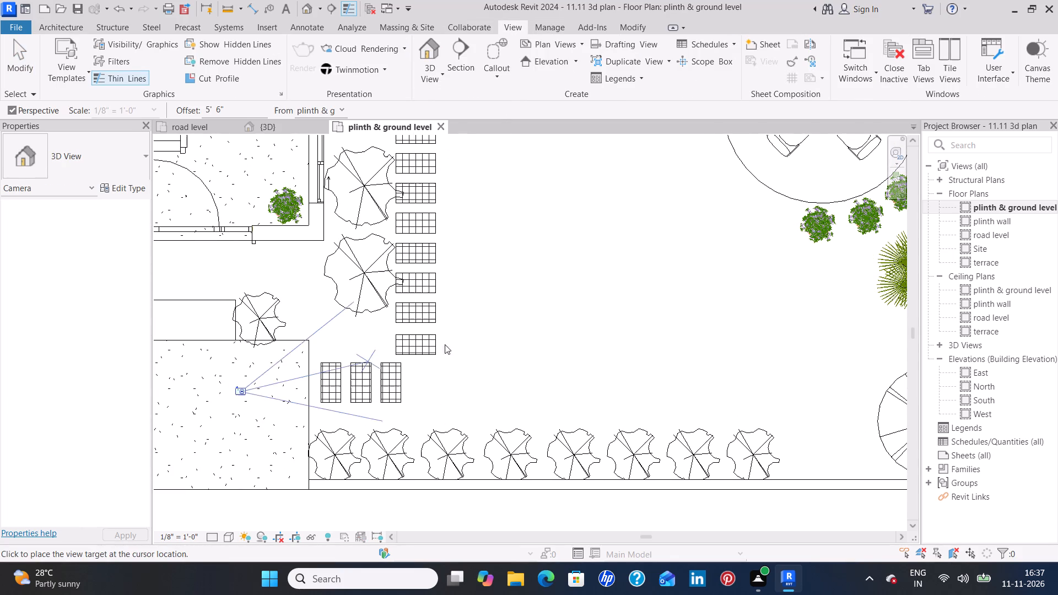
middle_drag(667, 249, 619, 427)
scroll(619, 427, down, 3)
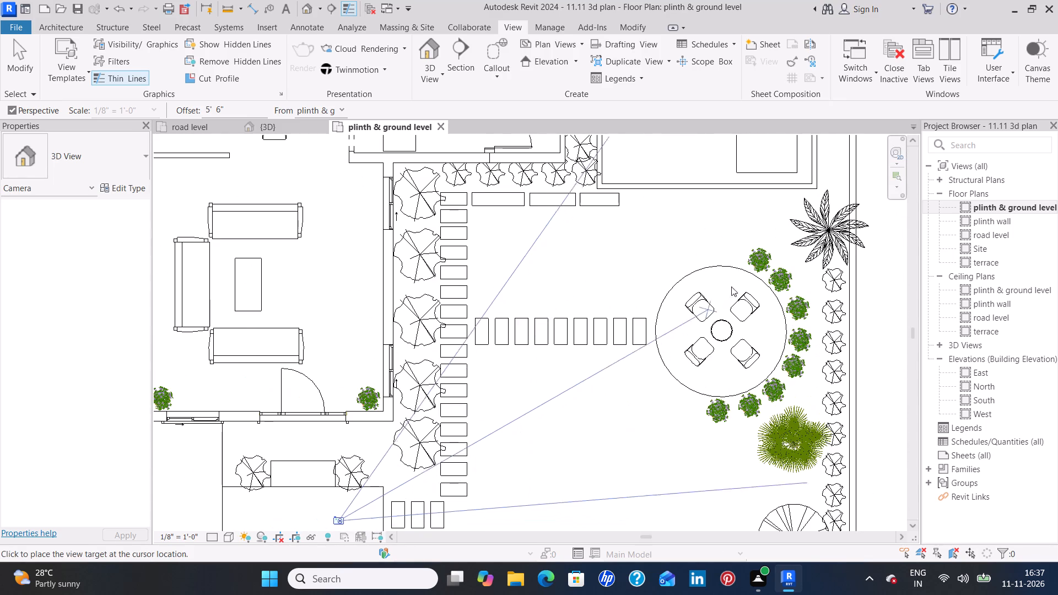
click(785, 240)
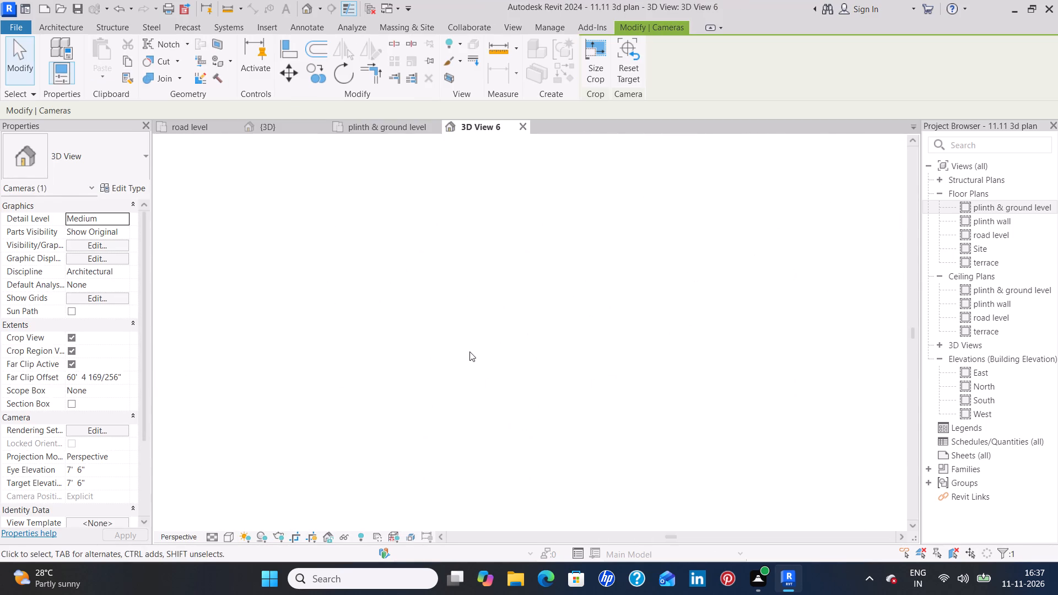
Enlarge the new camera view's crop region at its bottom and right edges to include the foreground stepping stones and more of the lawn.
middle_drag(535, 431, 577, 247)
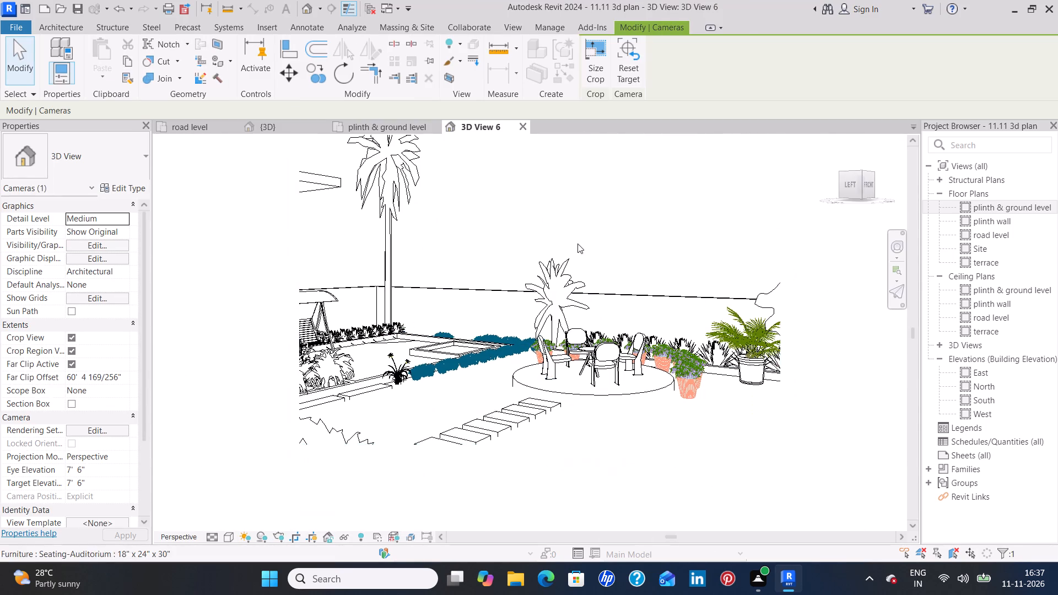
drag(575, 327, 574, 534)
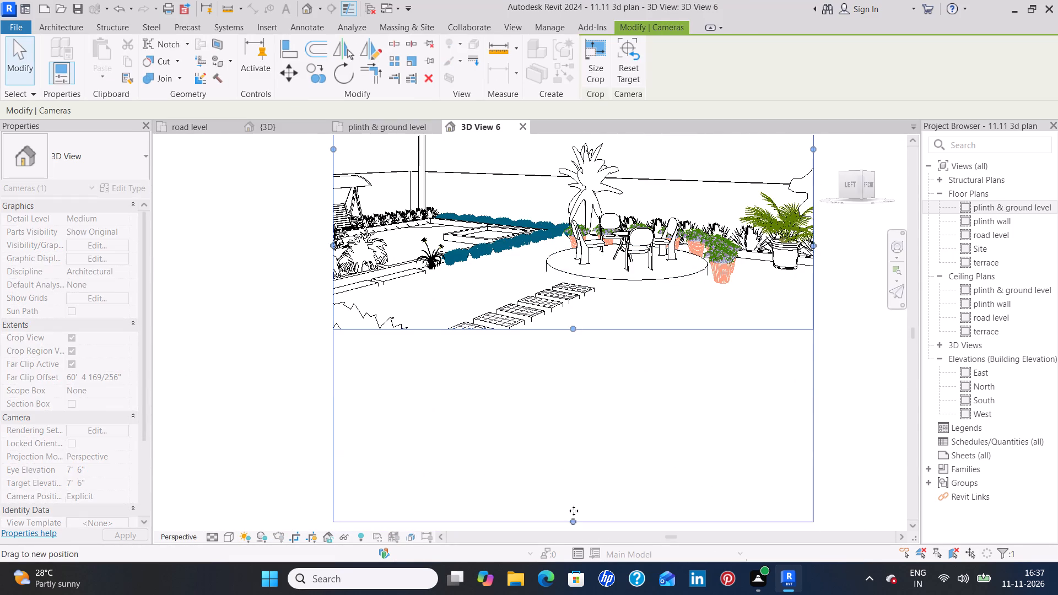
click(591, 448)
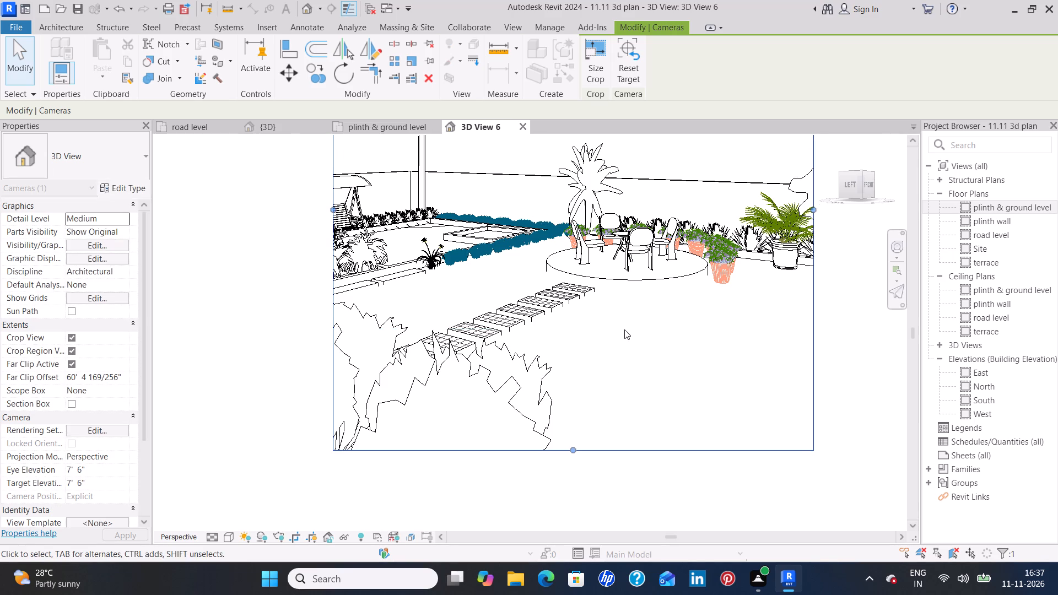
scroll(624, 329, down, 5)
middle_drag(627, 322, 616, 412)
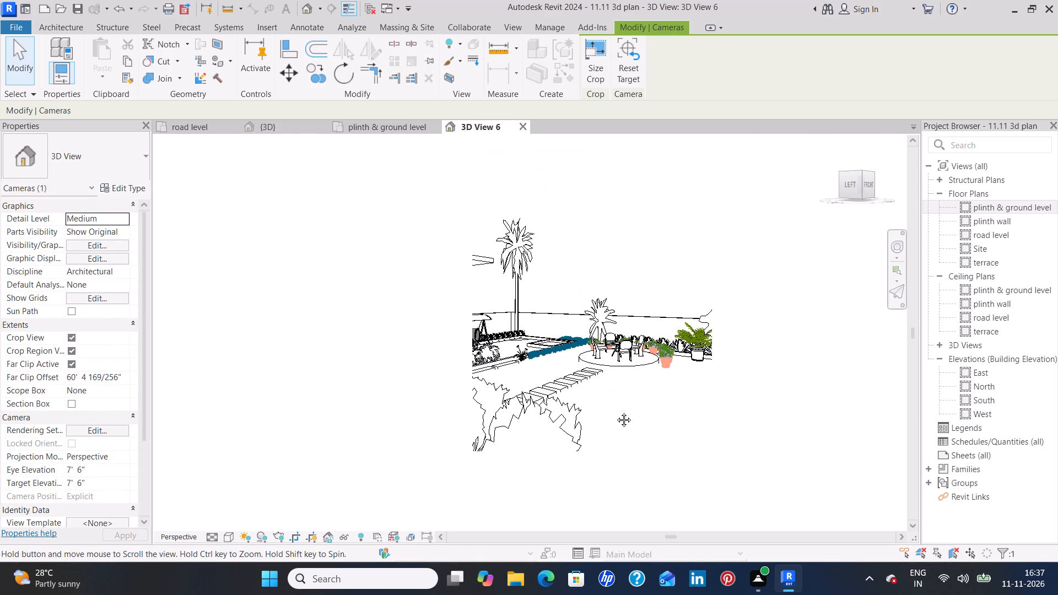
middle_drag(589, 440, 602, 351)
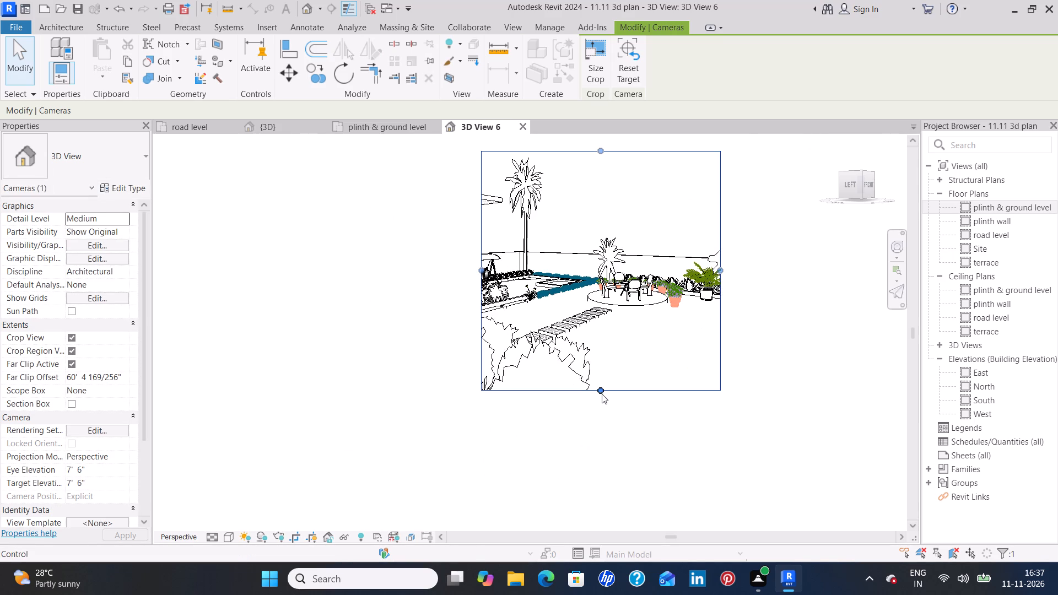
drag(602, 389, 605, 475)
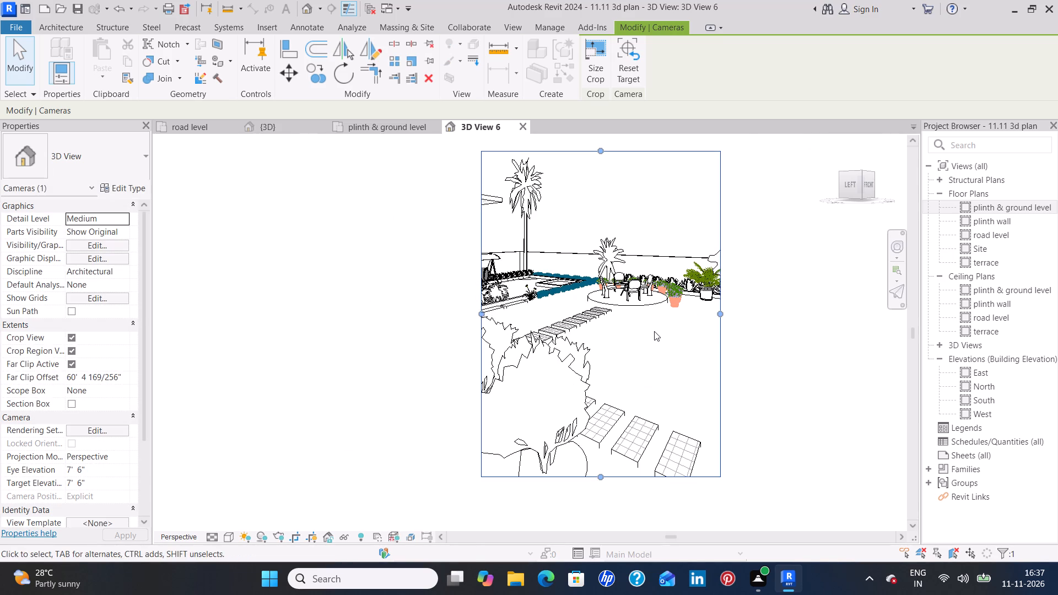
middle_drag(654, 331, 613, 380)
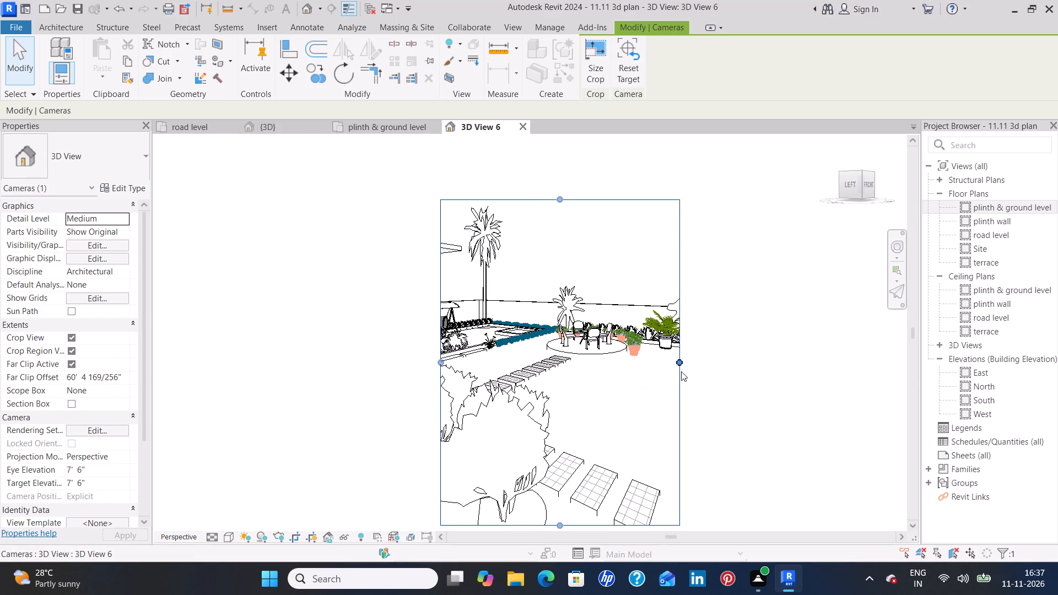
drag(685, 356, 725, 356)
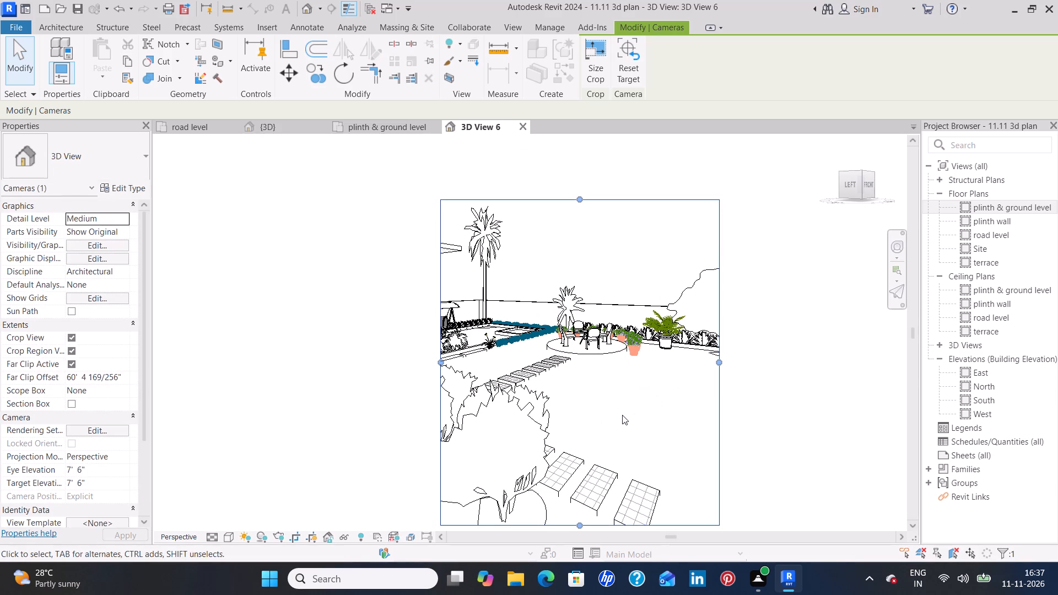
middle_drag(582, 409, 587, 364)
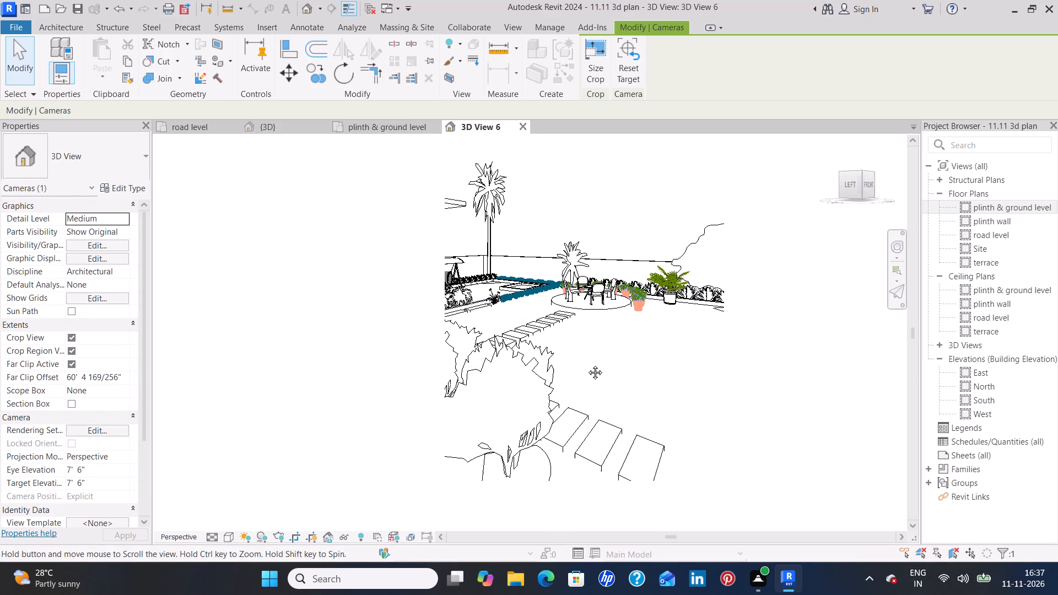
middle_drag(587, 364, 588, 372)
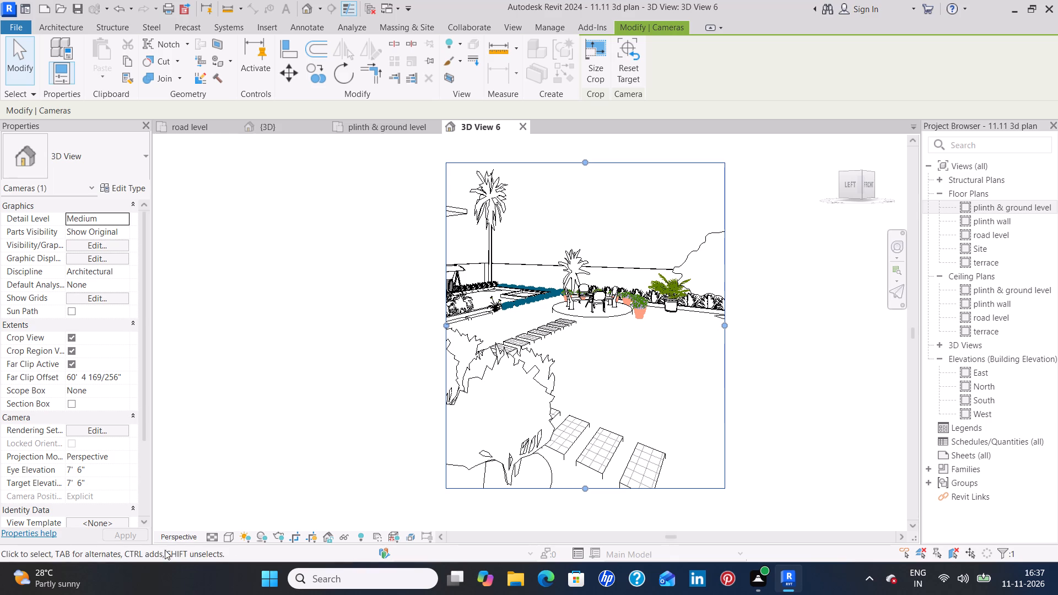
Set the camera view's visual style to Realistic.
click(222, 537)
click(255, 526)
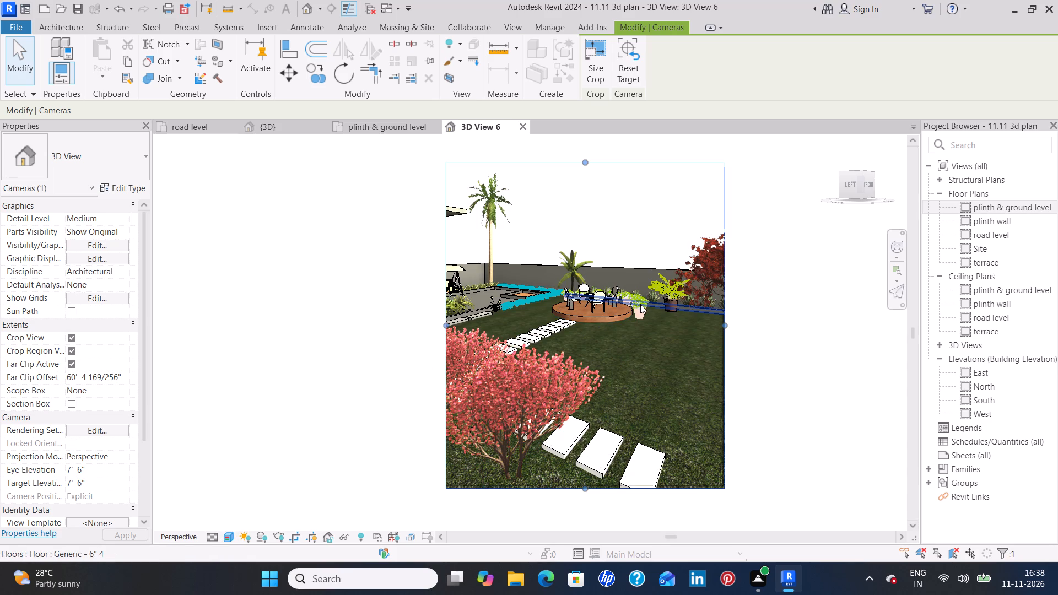
Examine the lawn, stepping-stone path, seating deck and patio in the camera view from several raised angles.
shift+middle_drag(641, 304, 644, 338)
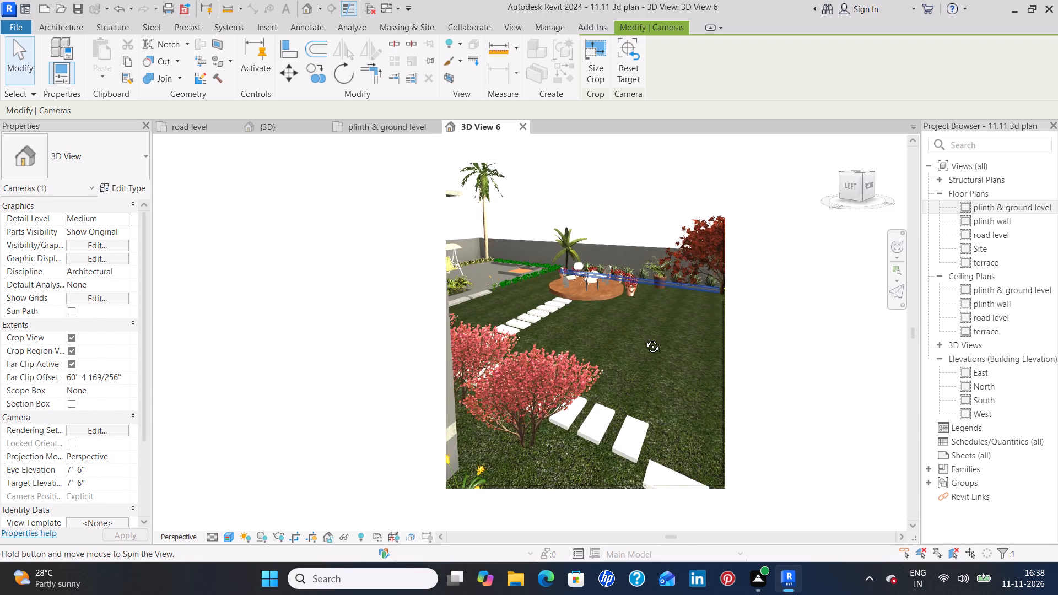
shift+middle_drag(644, 338, 643, 384)
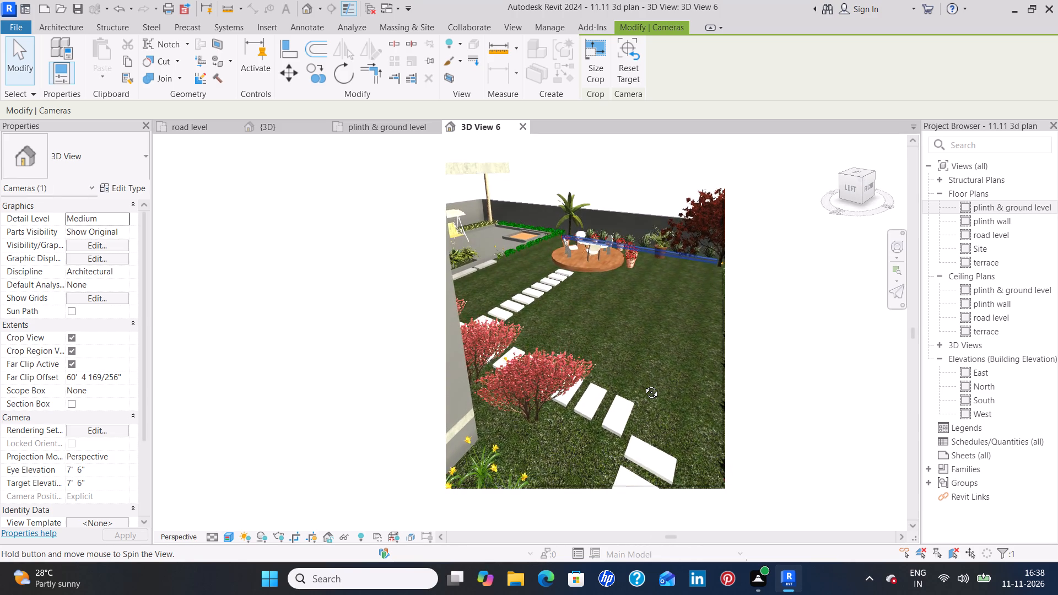
shift+middle_drag(643, 384, 643, 385)
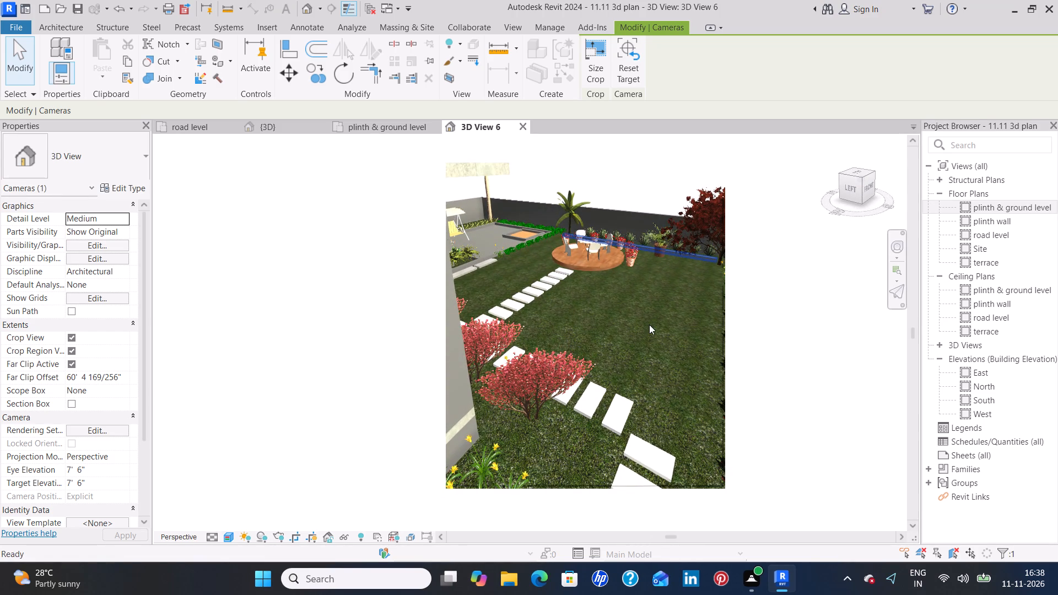
scroll(649, 322, up, 3)
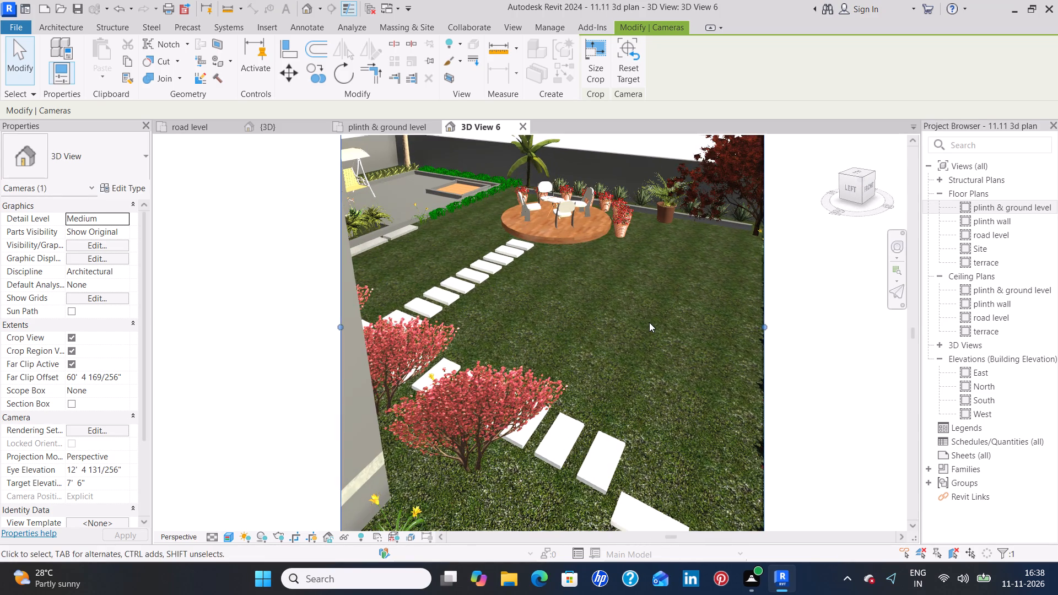
middle_drag(624, 312, 605, 396)
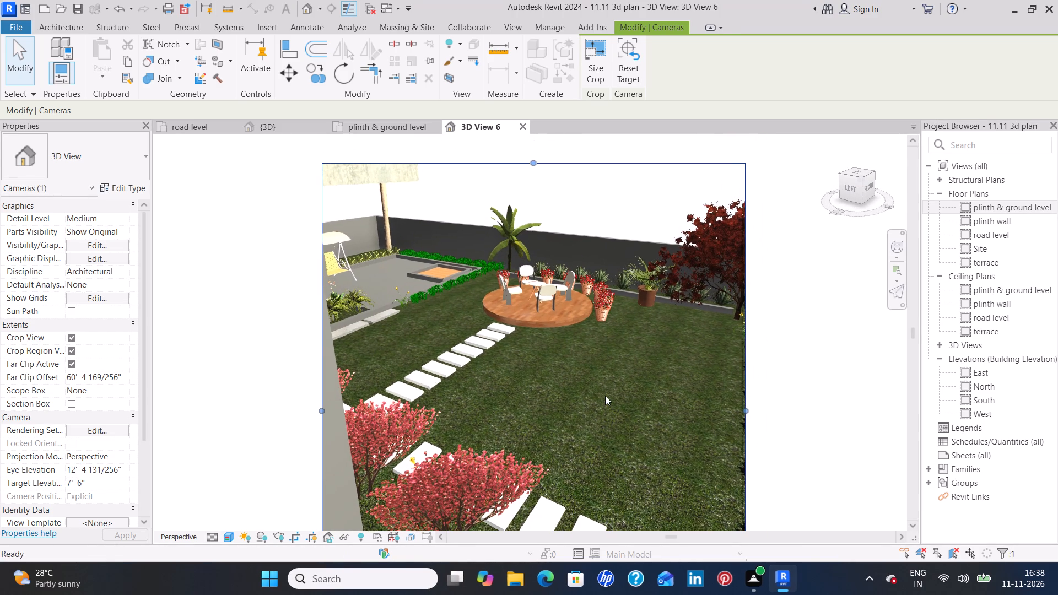
scroll(605, 396, down, 2)
middle_drag(605, 396, 604, 400)
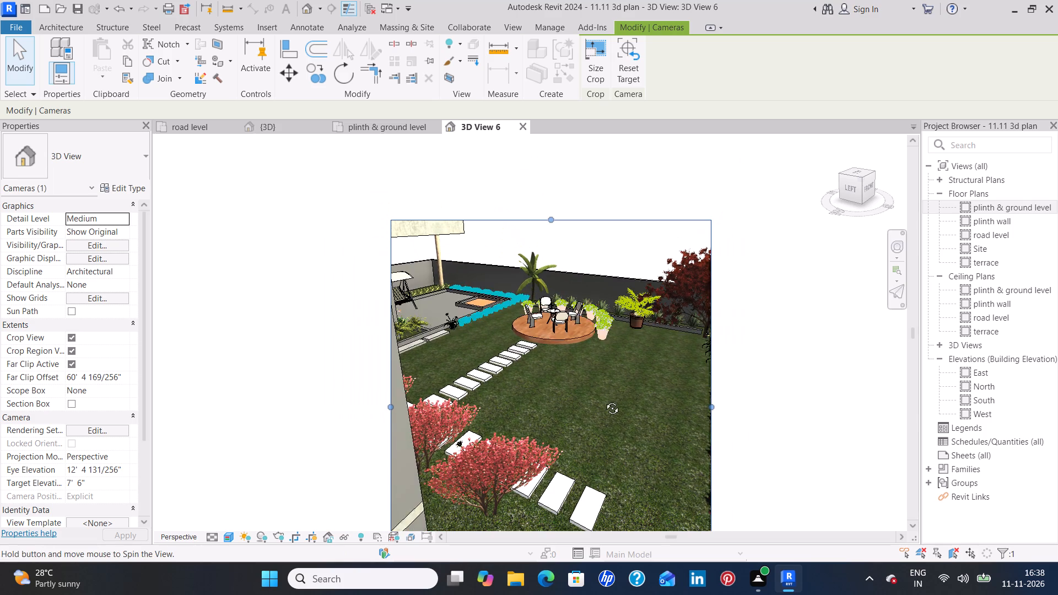
middle_drag(604, 400, 592, 344)
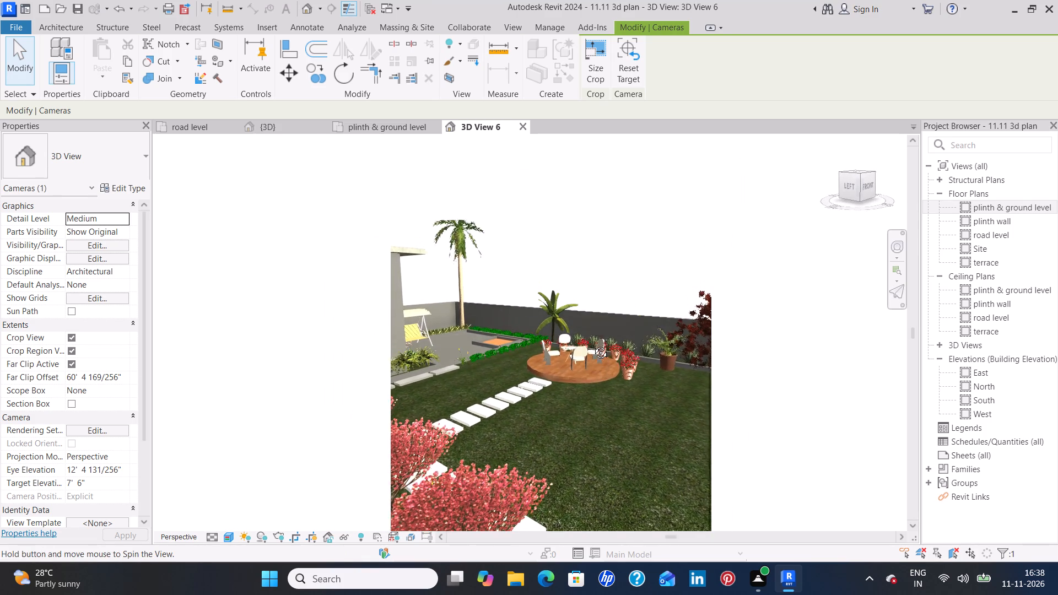
middle_drag(592, 344, 619, 358)
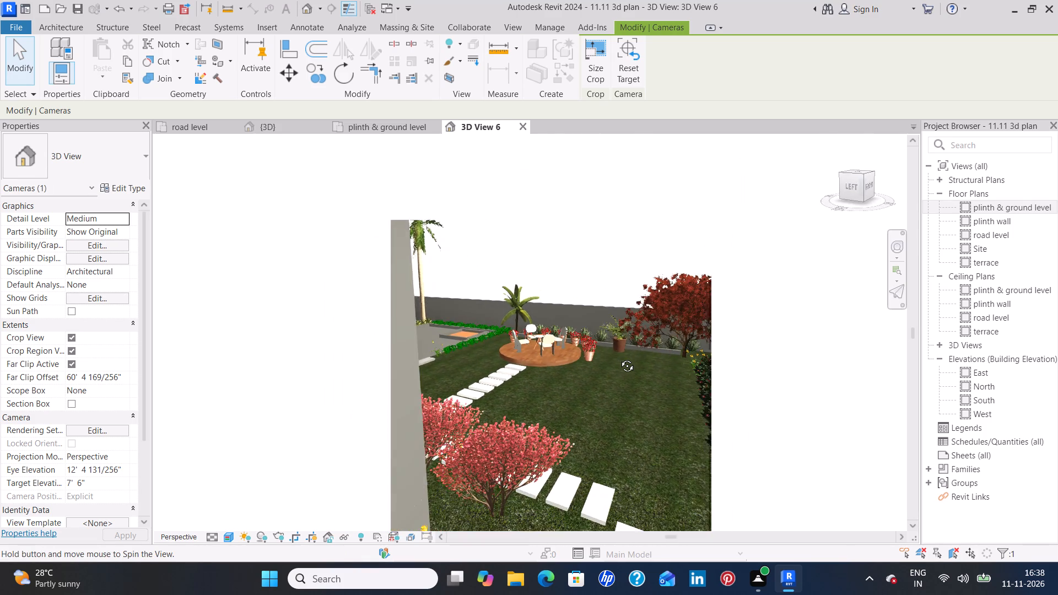
middle_drag(619, 358, 597, 378)
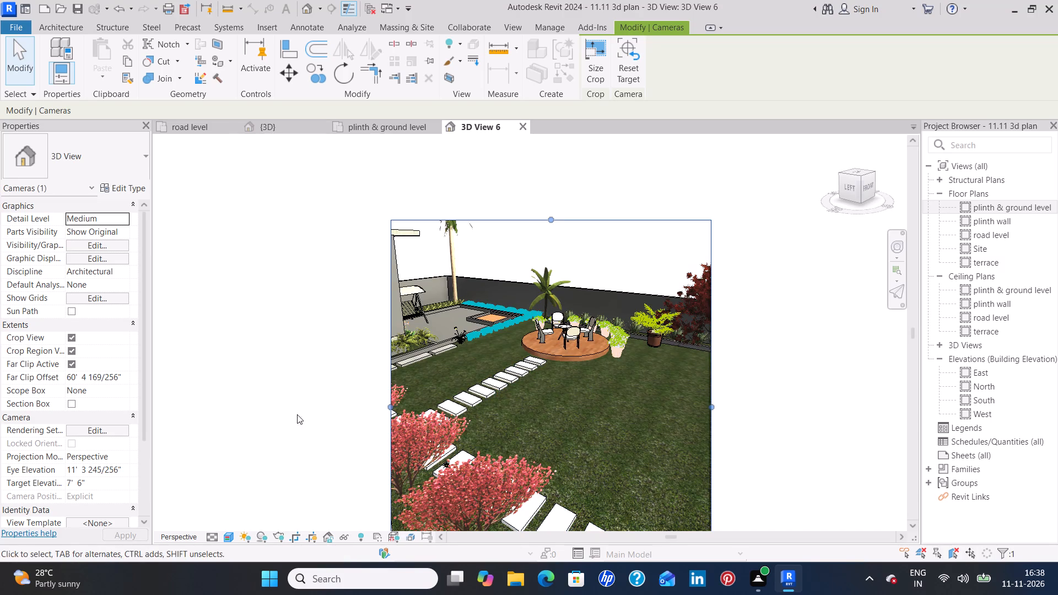
click(271, 400)
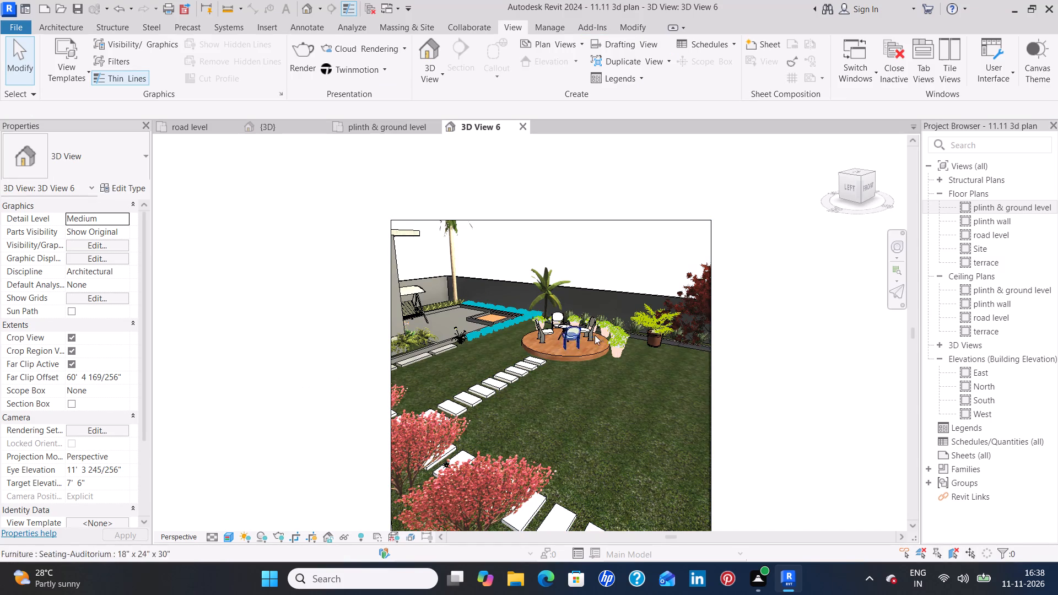
shift+middle_drag(502, 315, 501, 336)
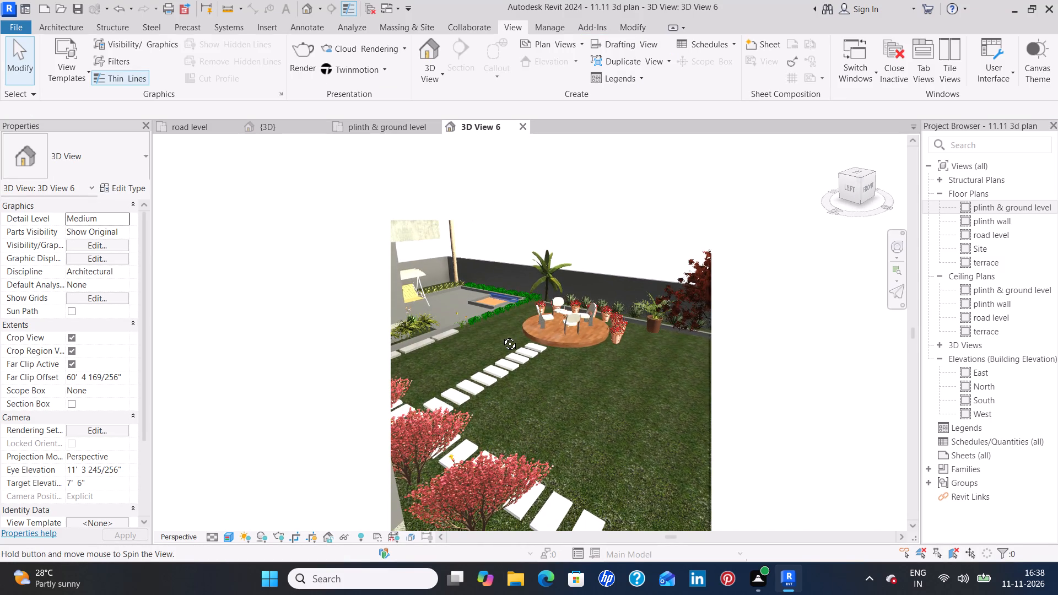
shift+middle_drag(501, 336, 501, 326)
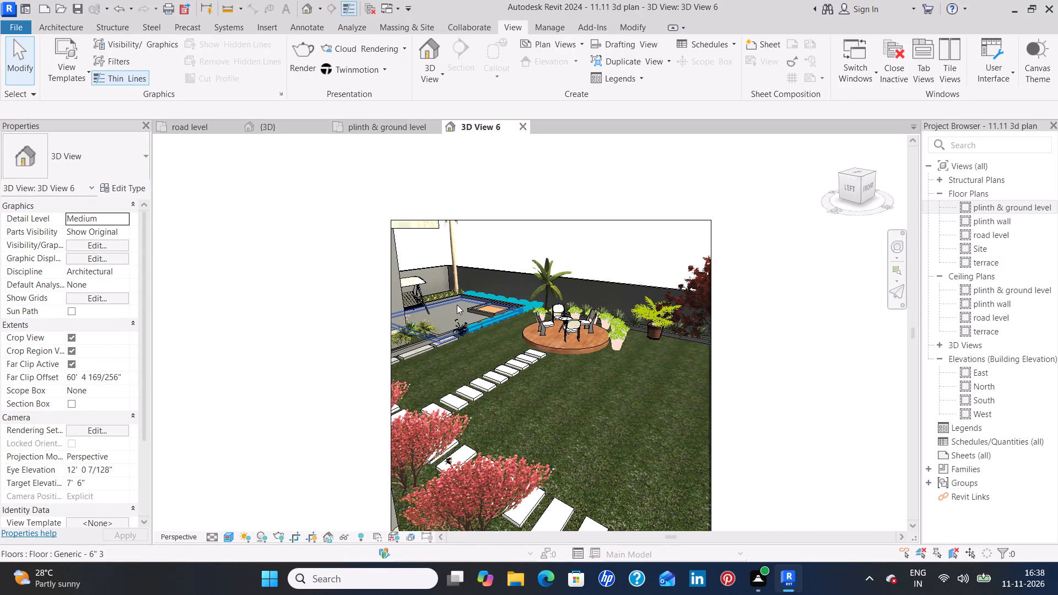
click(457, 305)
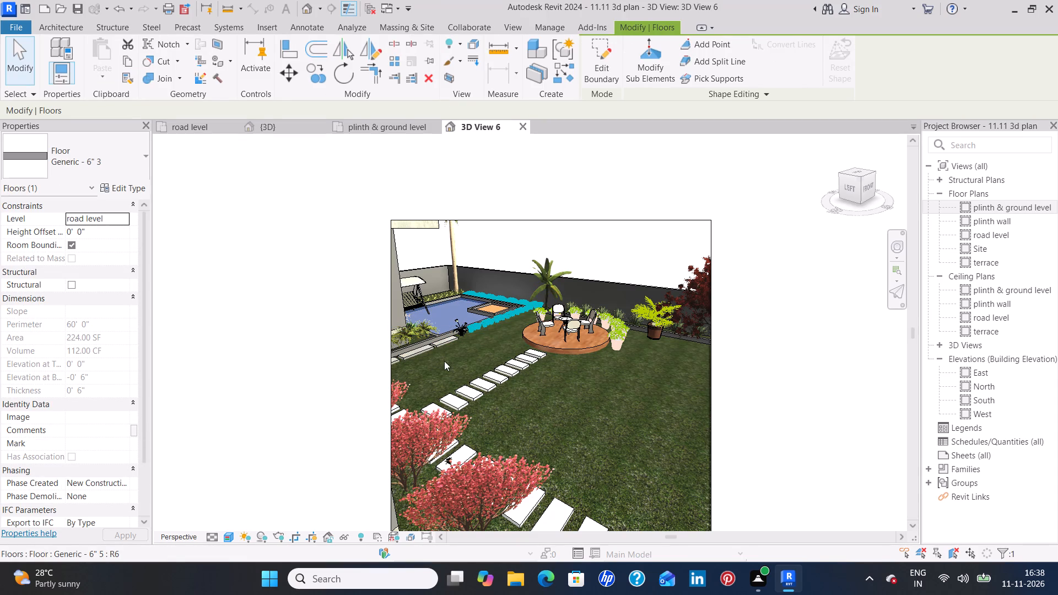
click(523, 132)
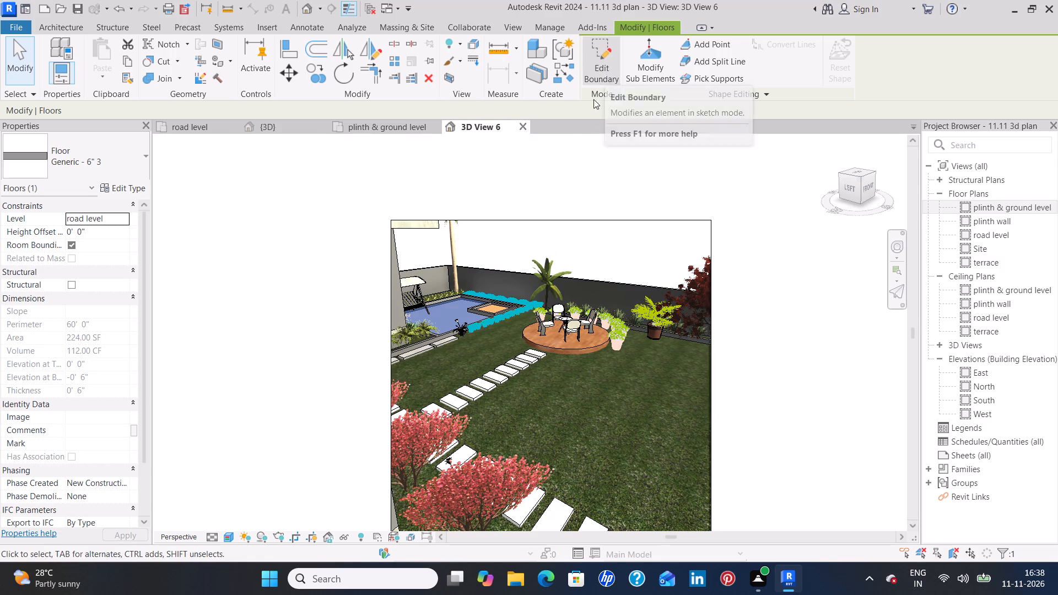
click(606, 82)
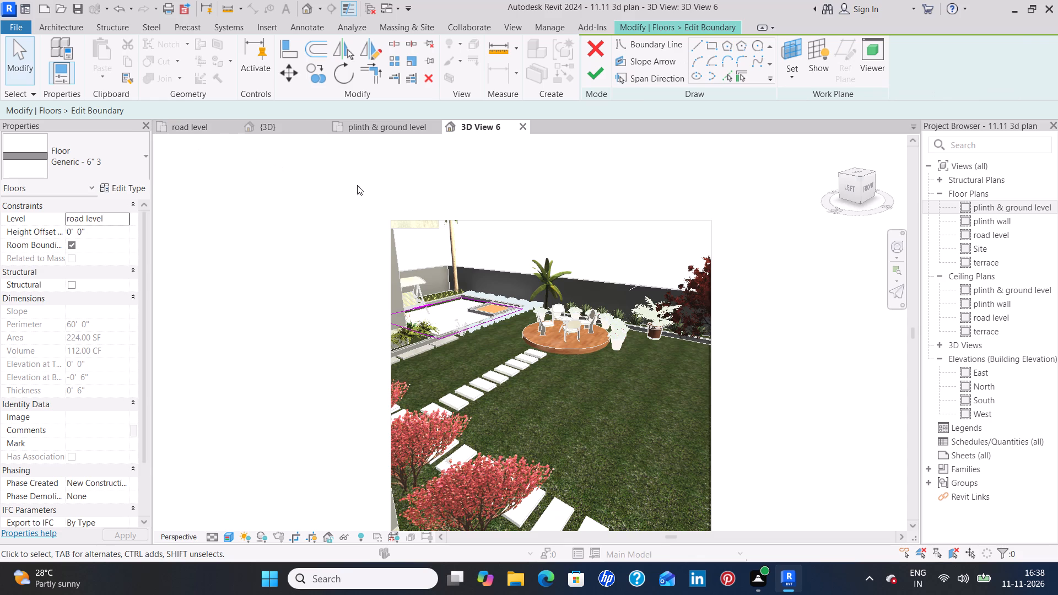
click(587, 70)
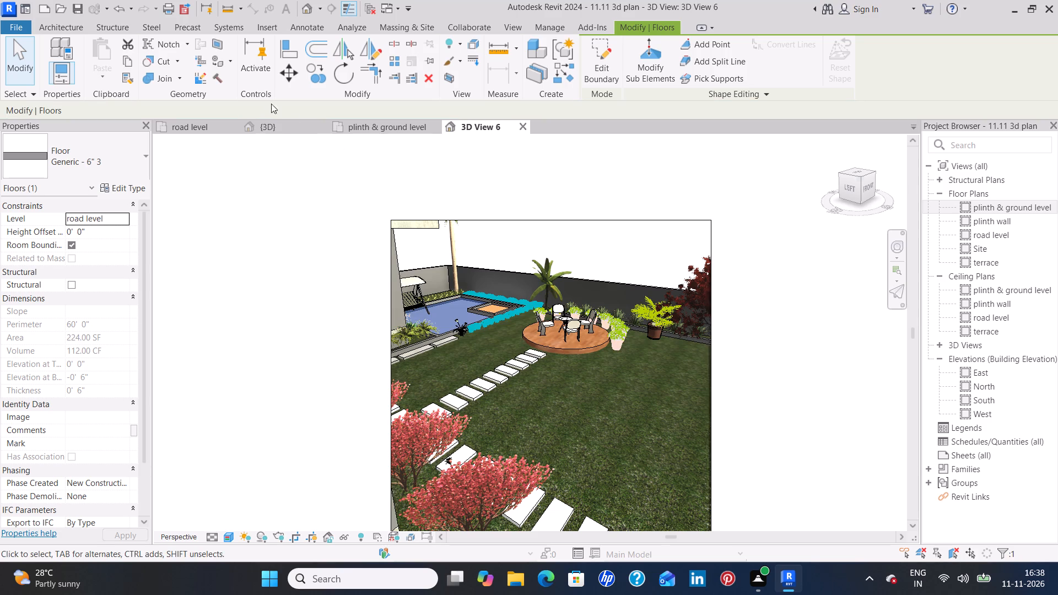
In the {3D} view, inspect the layer structure and material appearance of the patio floor beneath the swing, and close its type settings.
click(269, 121)
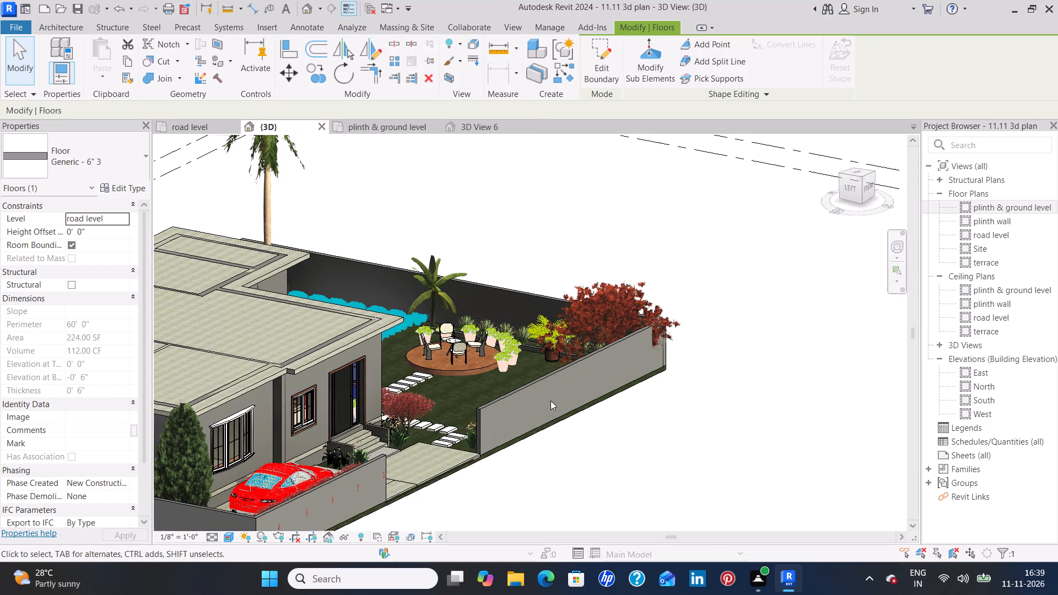
shift+middle_drag(693, 407, 580, 470)
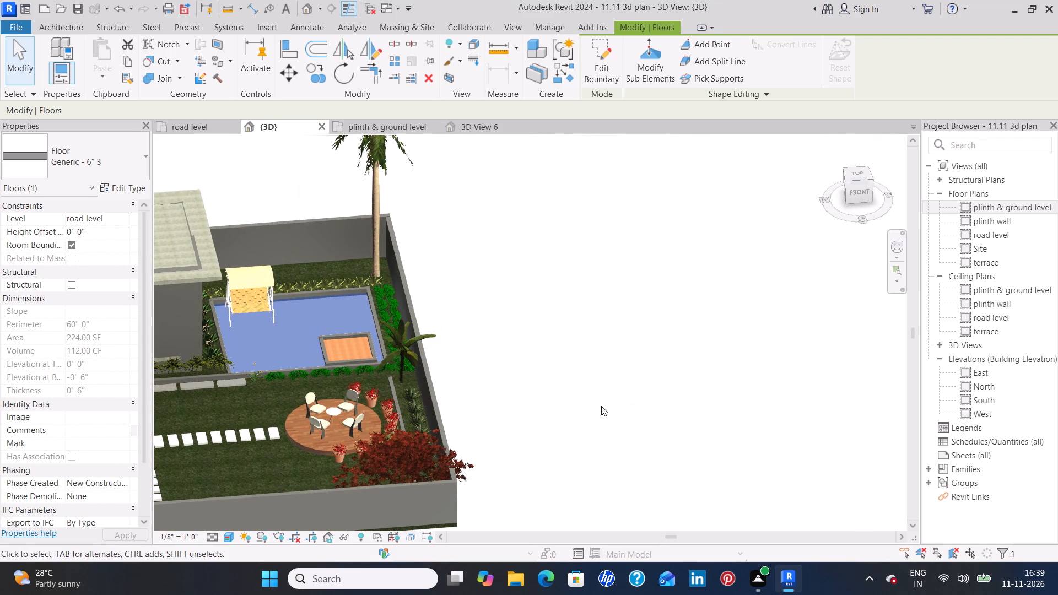
click(598, 381)
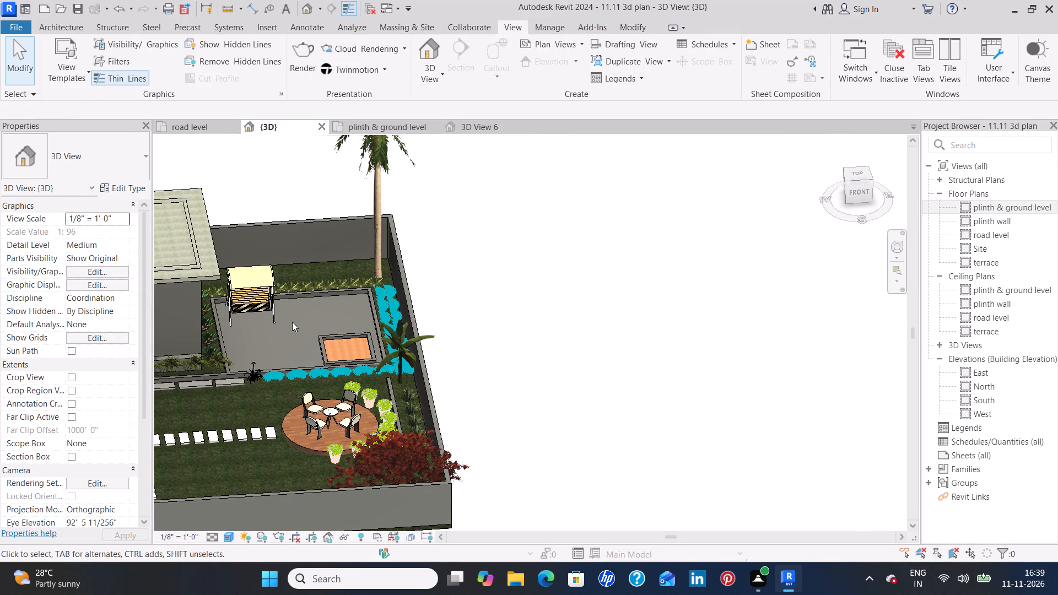
click(322, 301)
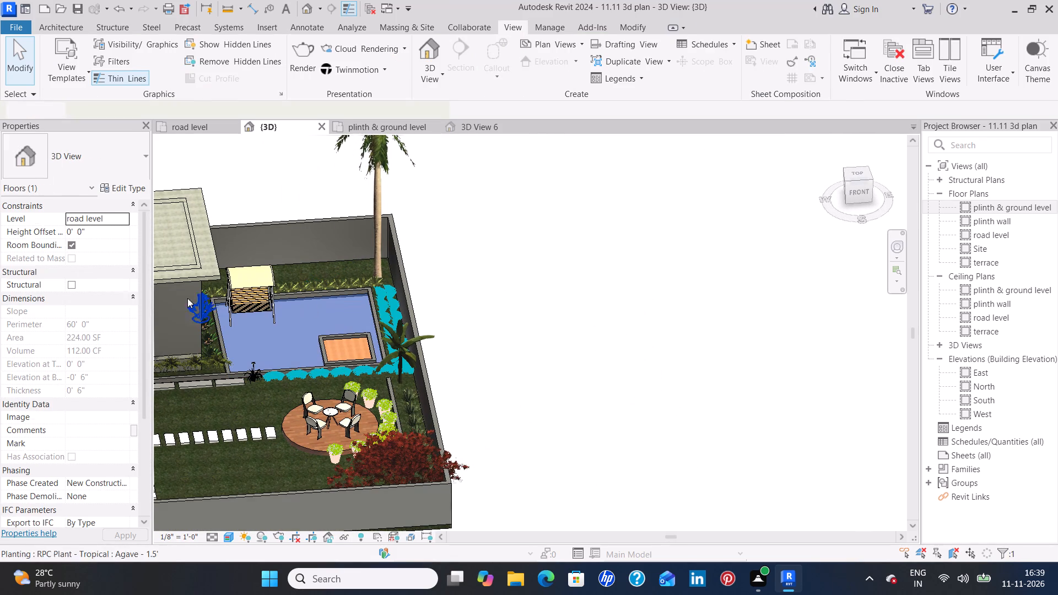
click(124, 188)
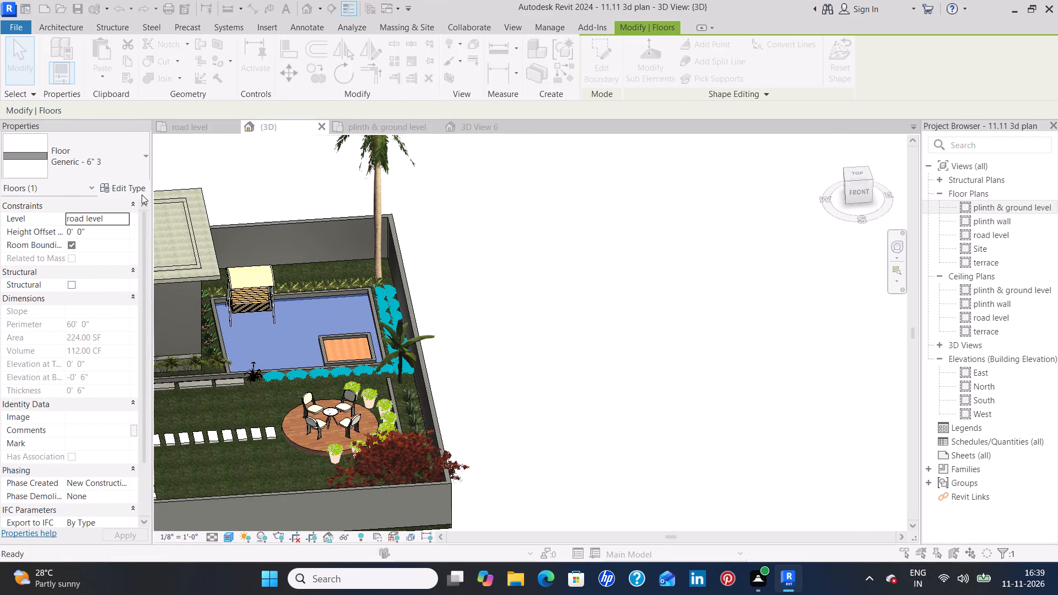
click(593, 217)
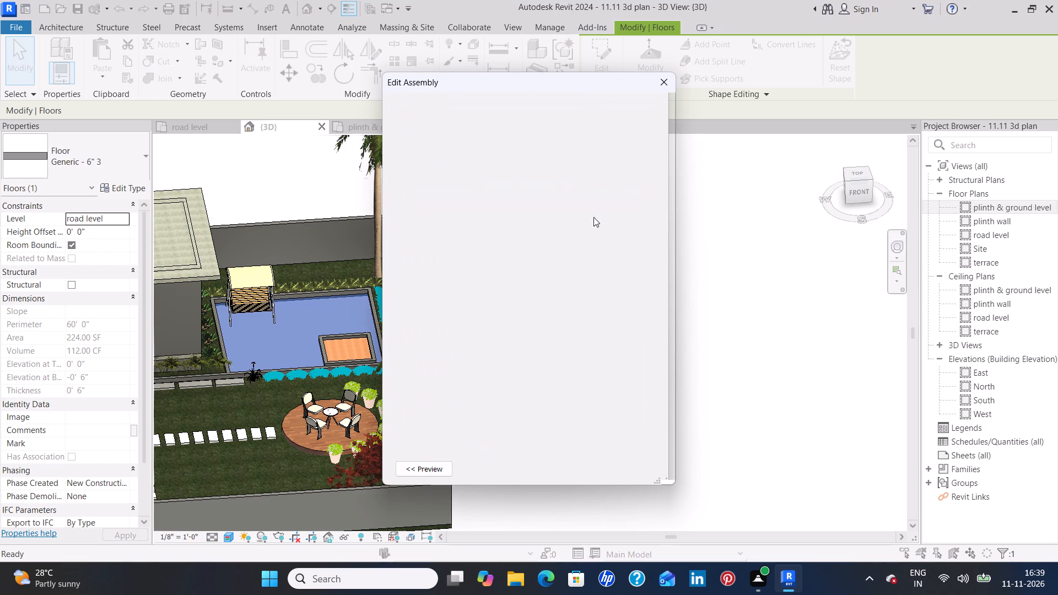
click(499, 226)
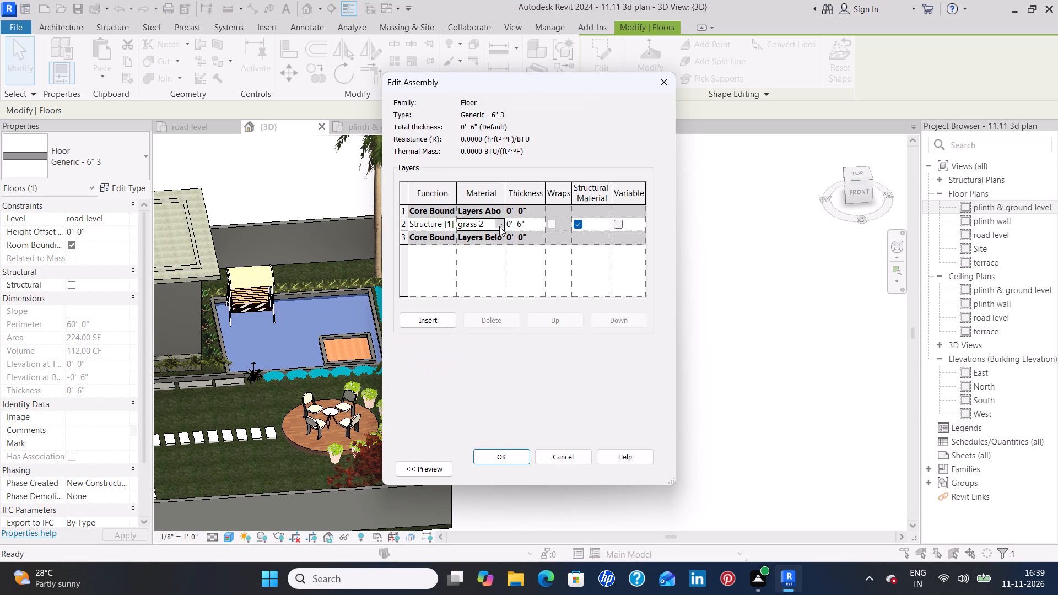
click(501, 225)
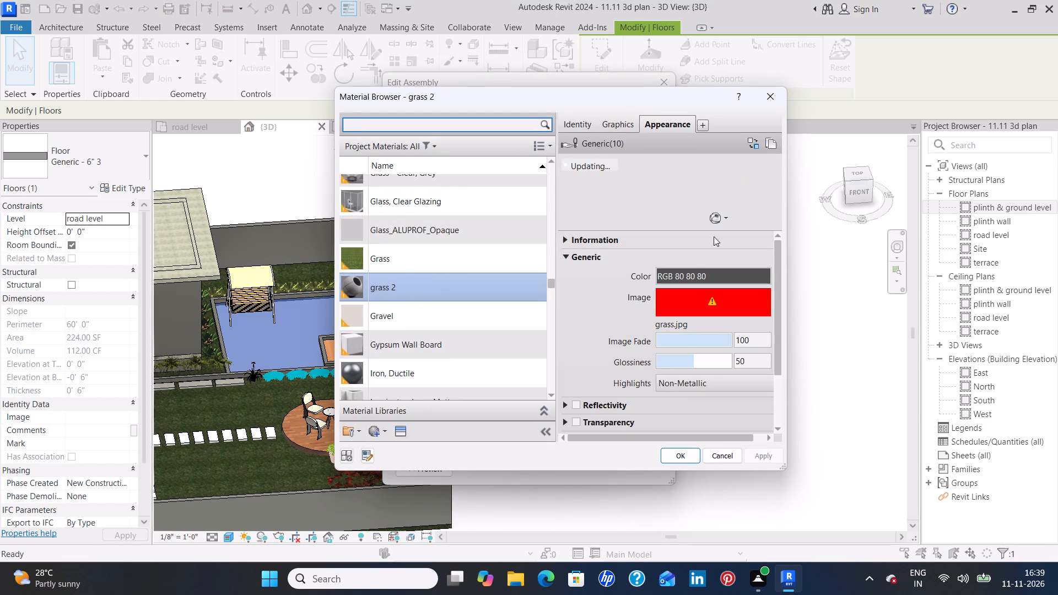
click(775, 100)
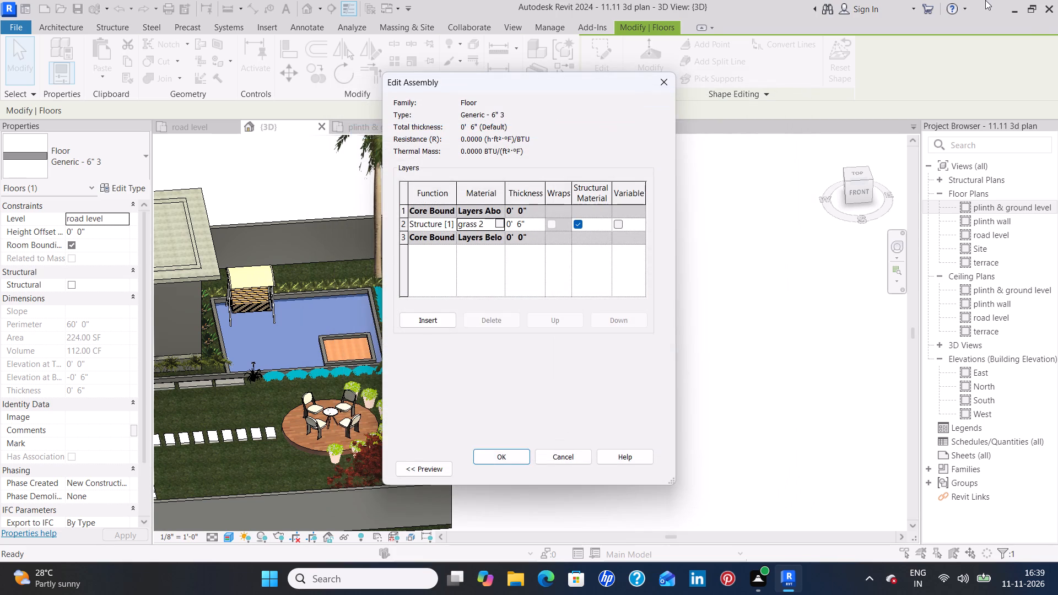
click(1012, 11)
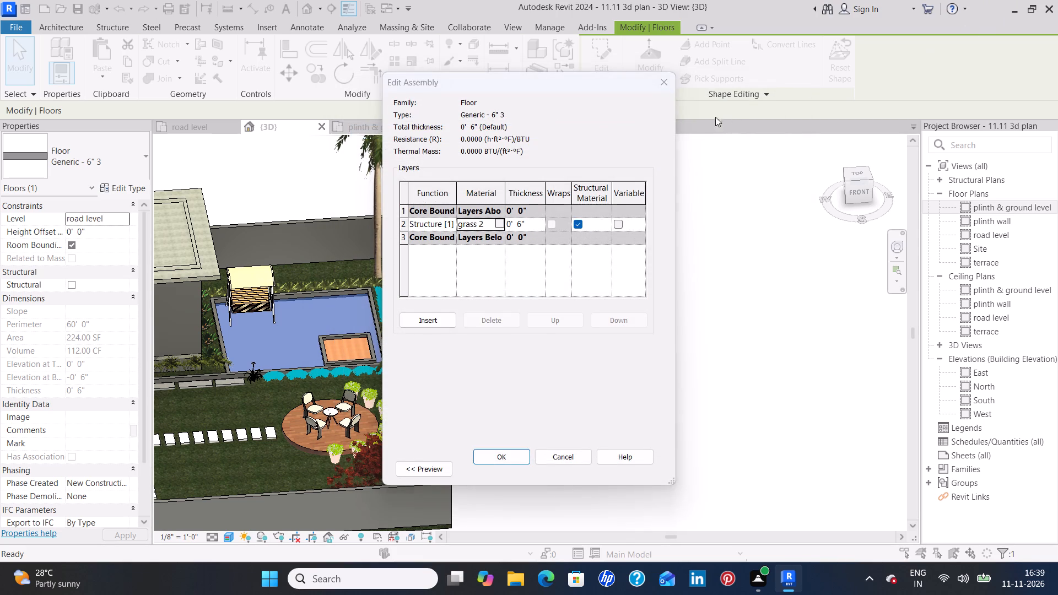
click(667, 90)
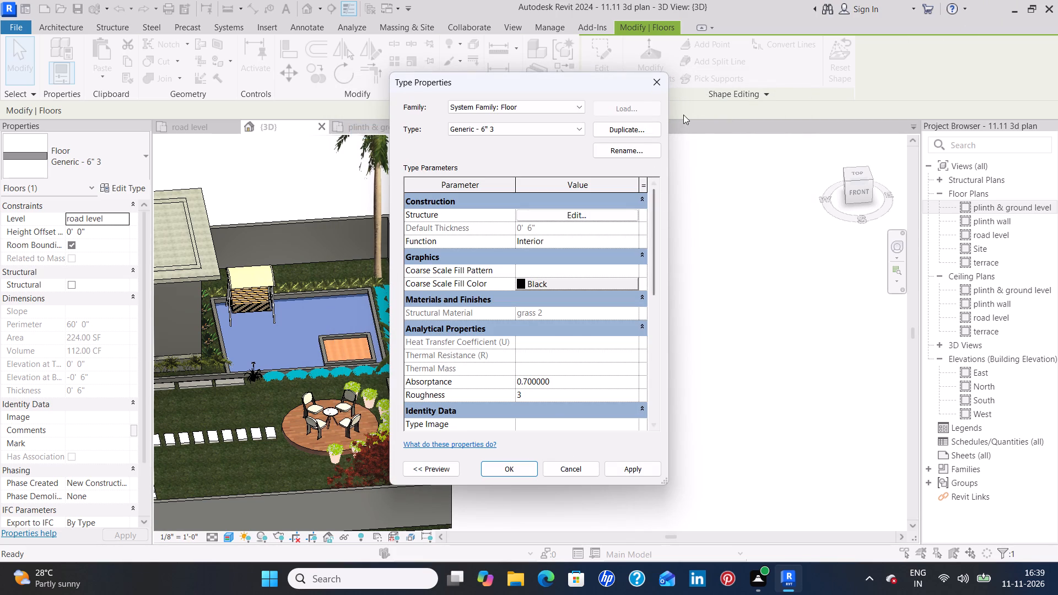
click(654, 84)
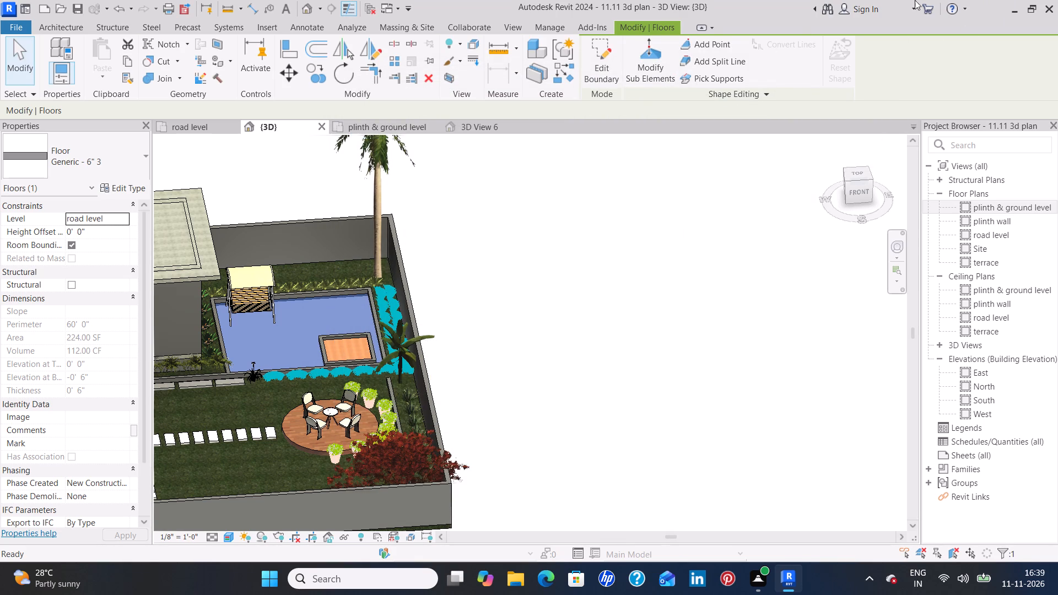
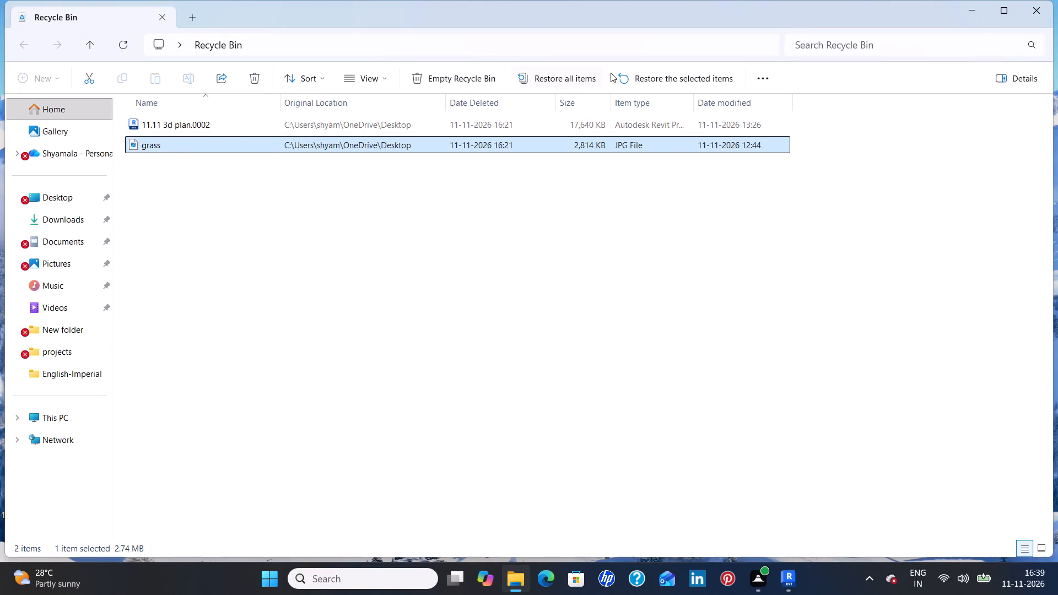
Restore the deleted grass JPG file from the Recycle Bin to its original location.
click(655, 78)
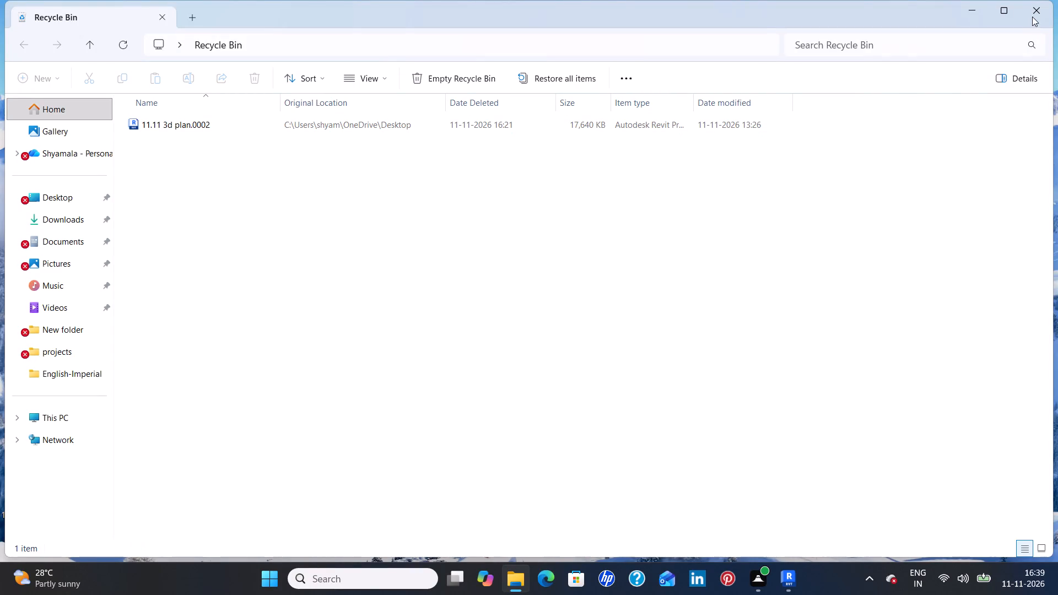
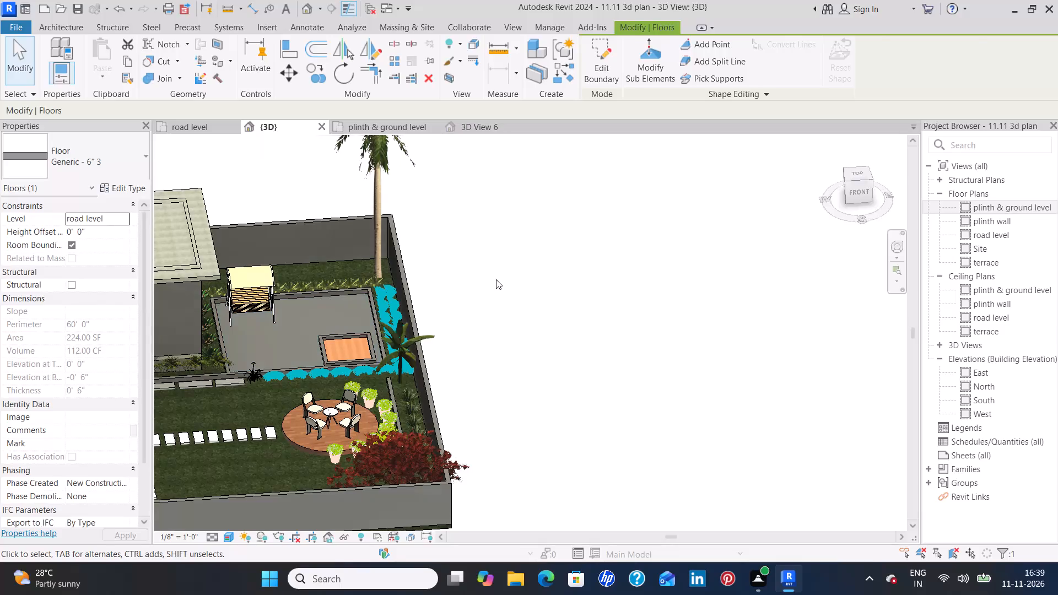
Reload the grass 2 material with its grass.jpg image in the structure layer of the grey floor under the garden swing.
click(314, 300)
click(117, 188)
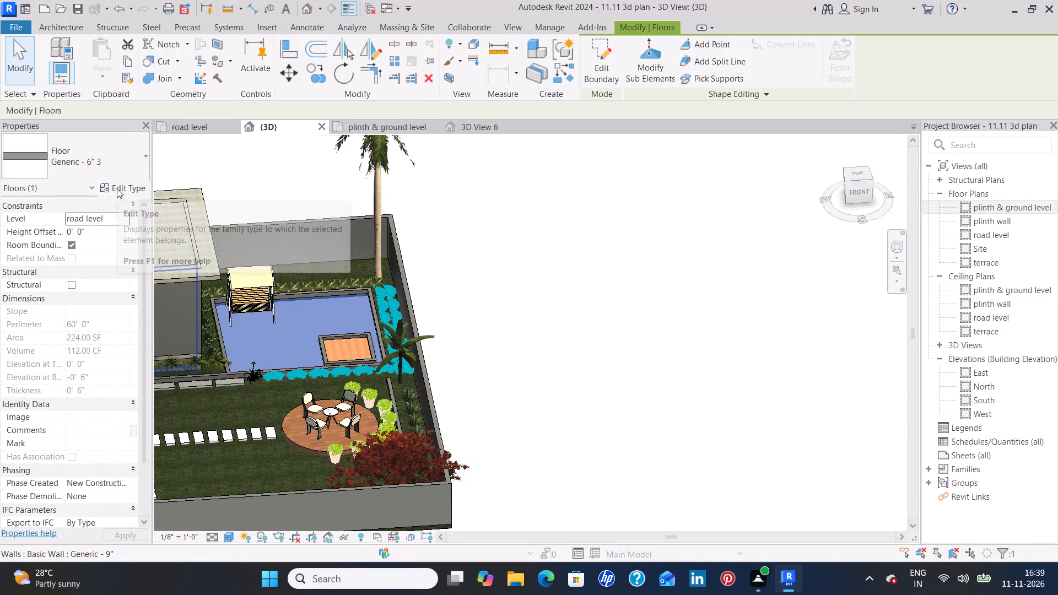
click(589, 212)
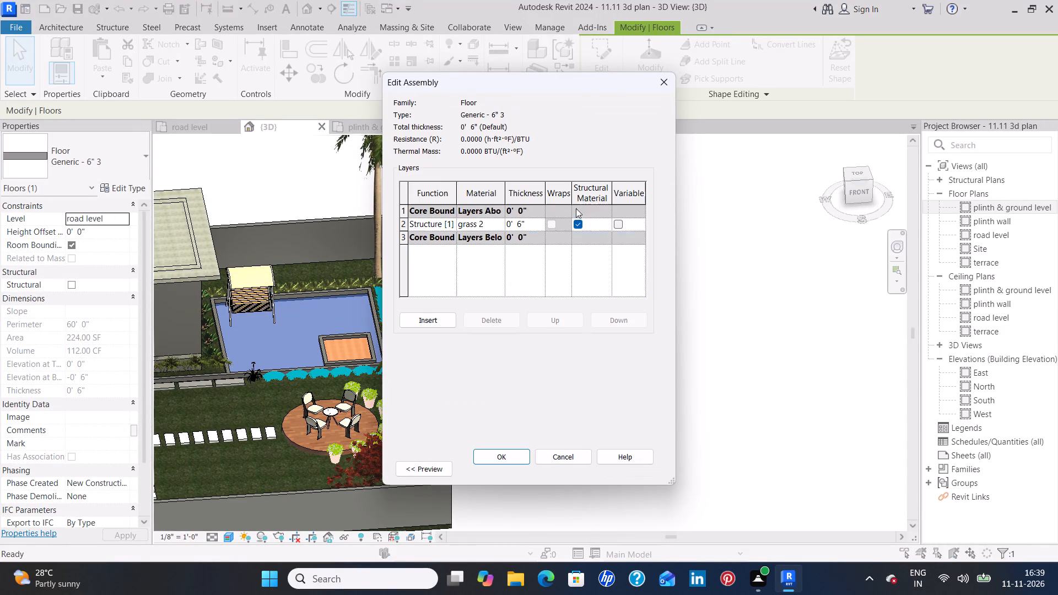
click(502, 224)
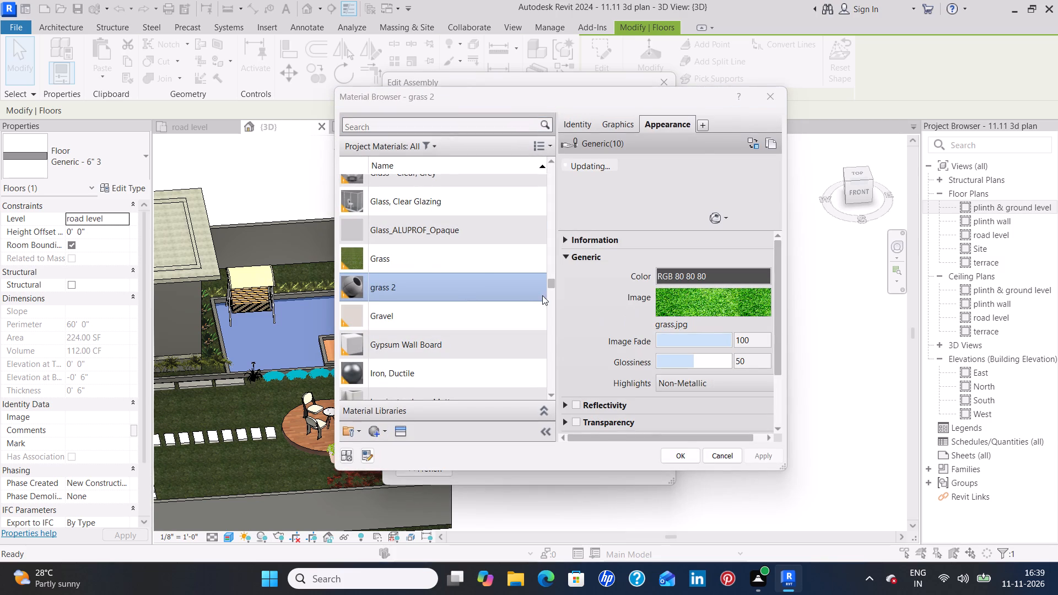
click(687, 457)
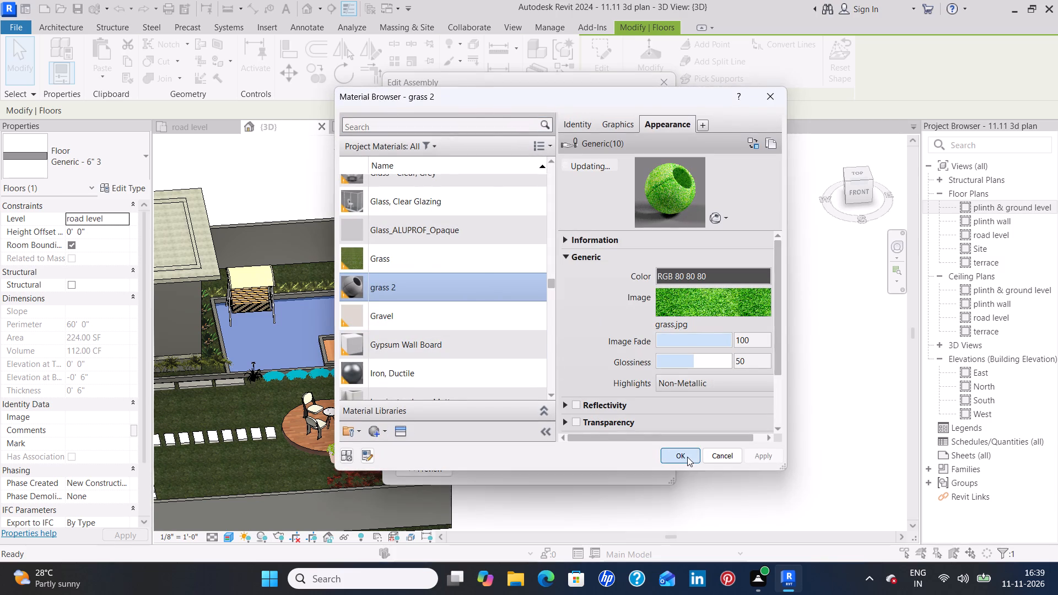
click(513, 463)
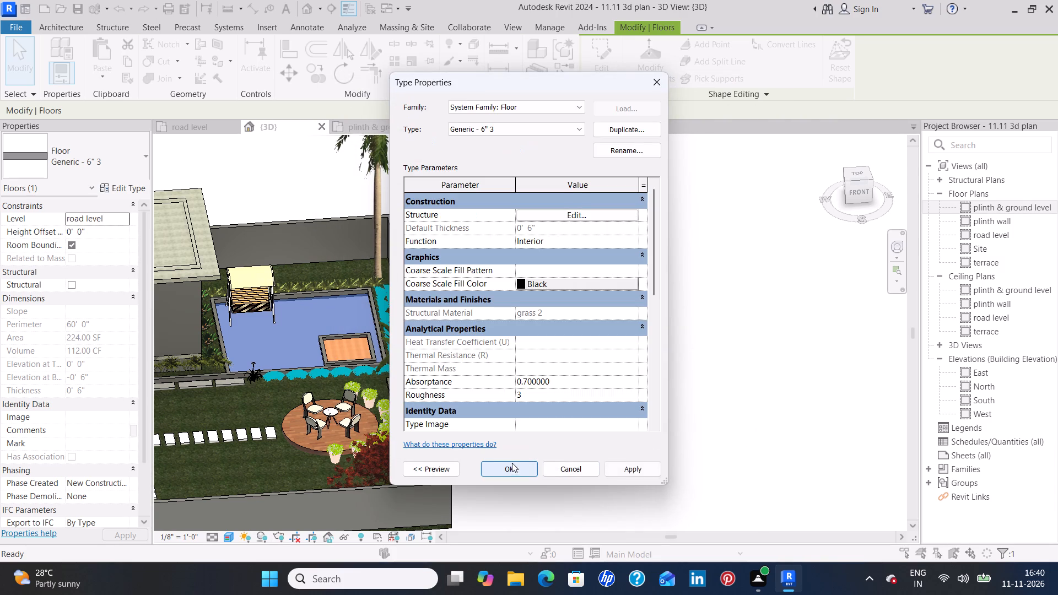
click(618, 467)
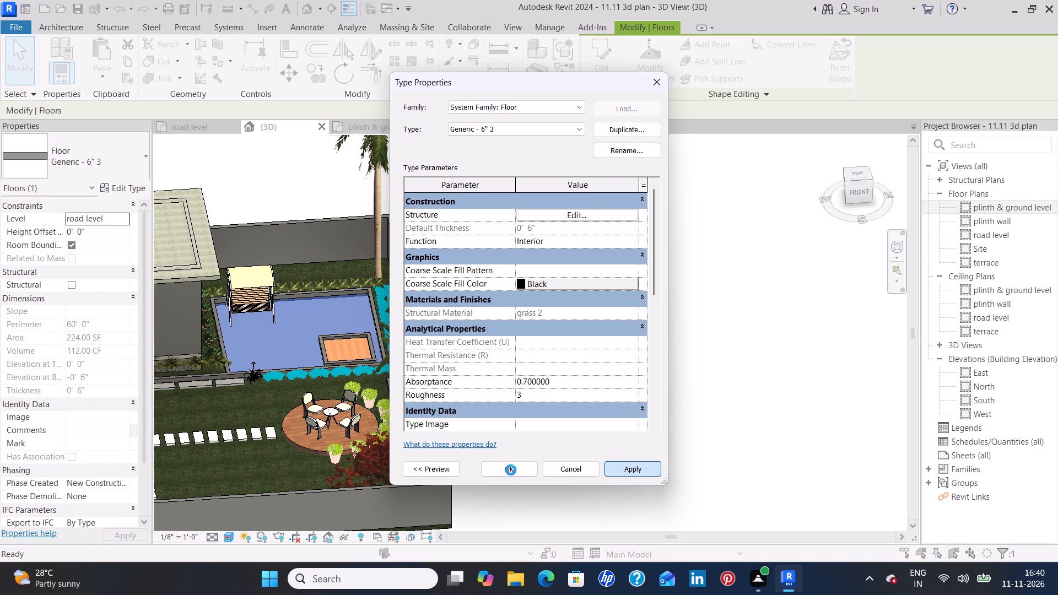
click(511, 470)
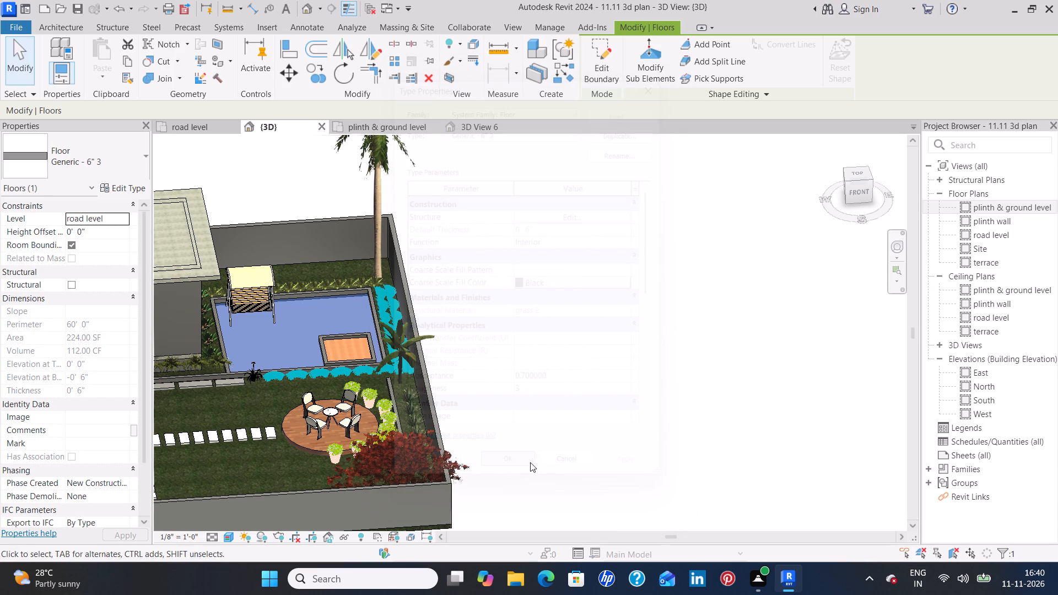
click(566, 427)
scroll(608, 389, down, 3)
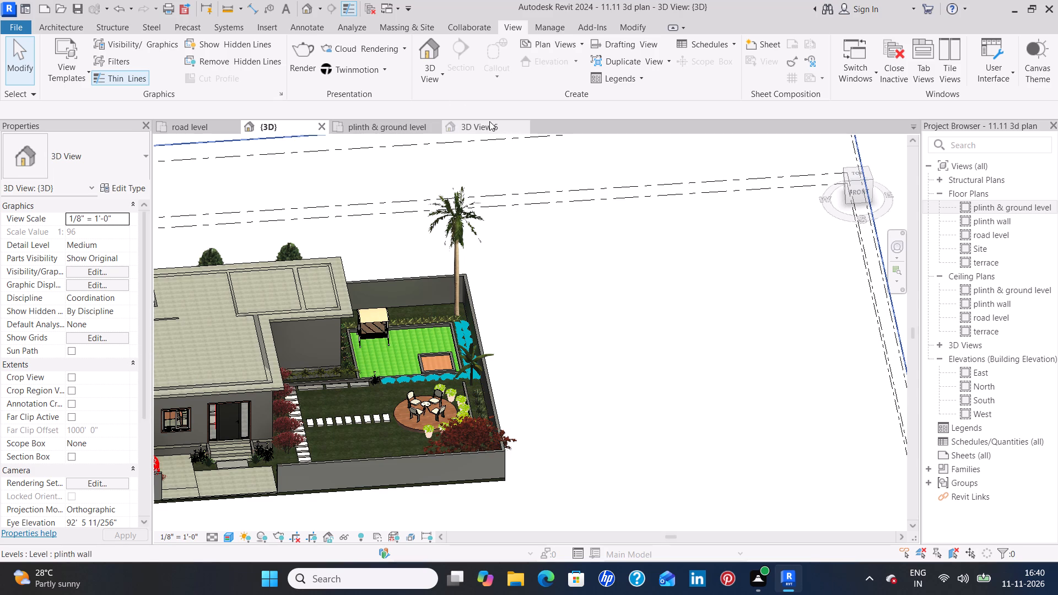
Render the 3D View 6 garden perspective at Medium quality with printer resolution of 300 DPI.
click(488, 122)
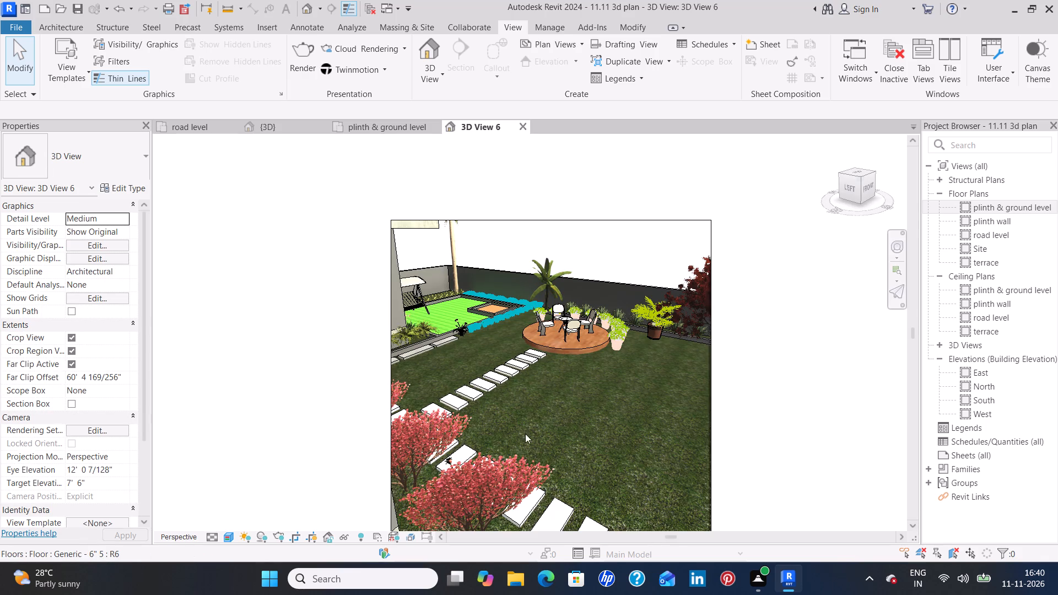
middle_drag(502, 354, 504, 283)
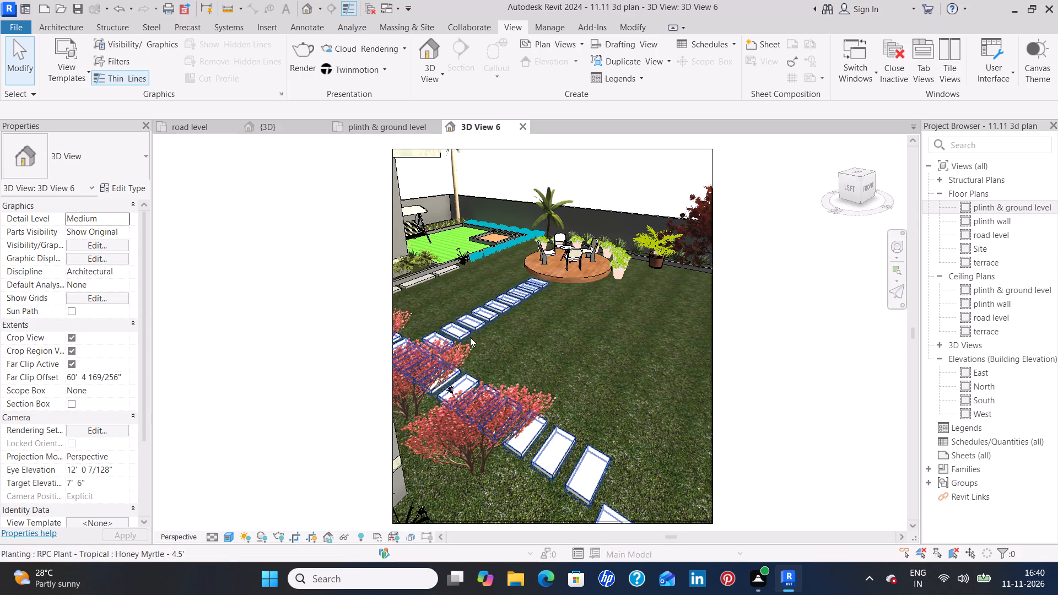
text(rr)
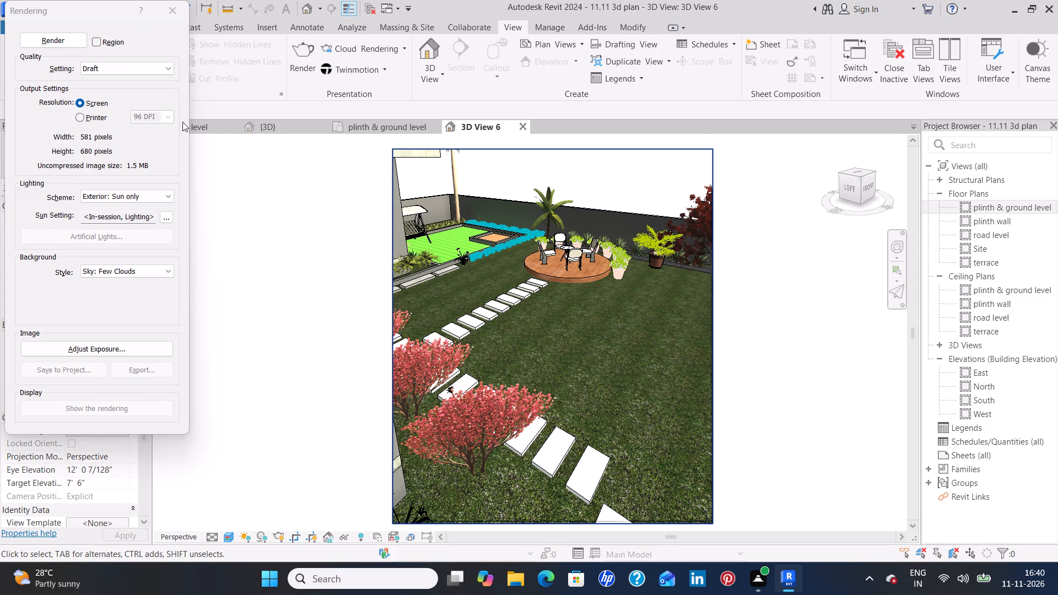
click(126, 69)
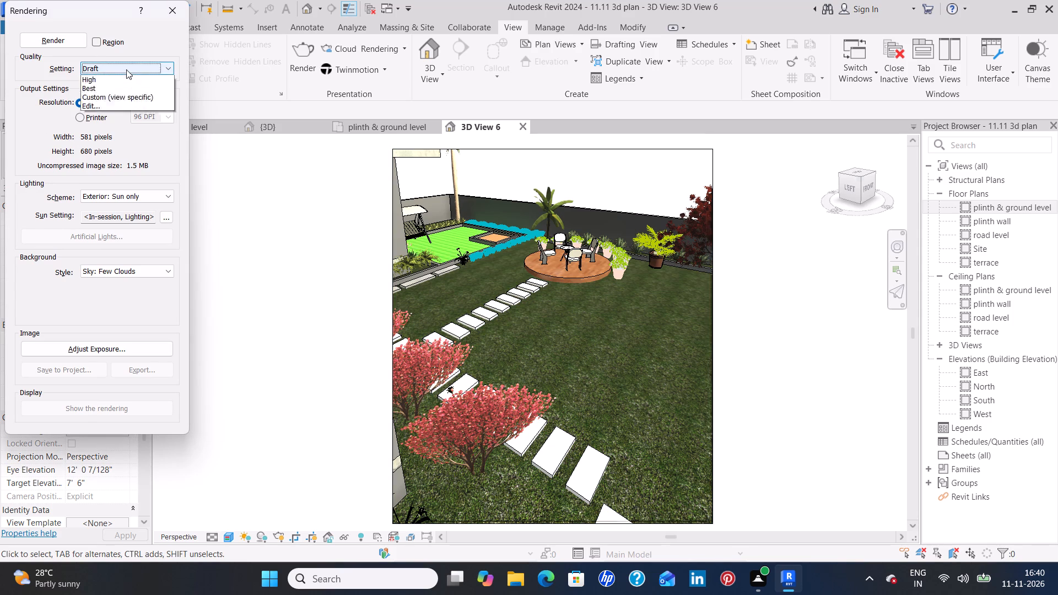
click(124, 90)
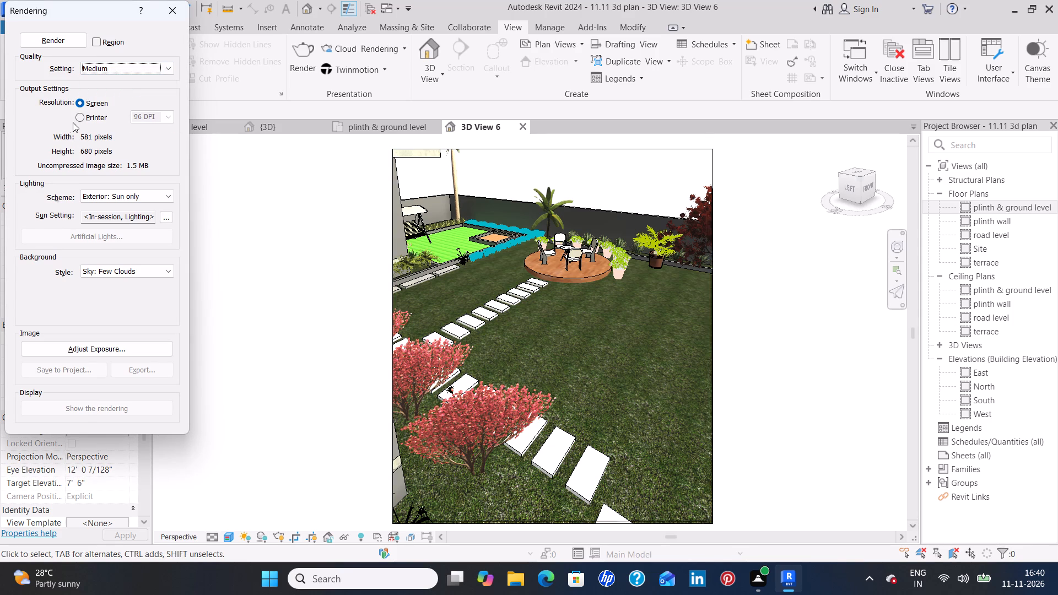
click(82, 115)
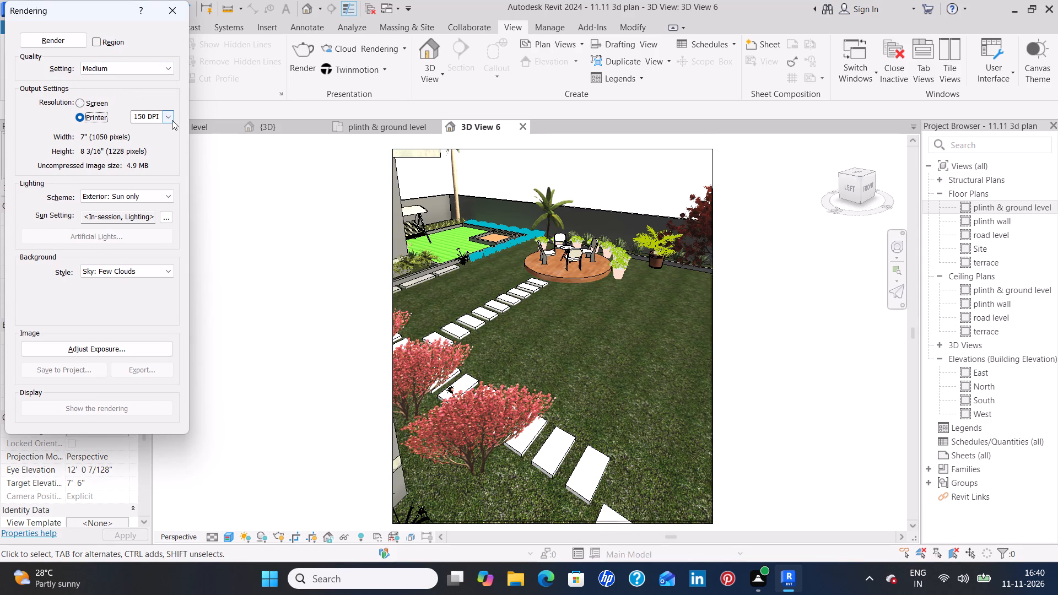
click(171, 120)
click(155, 143)
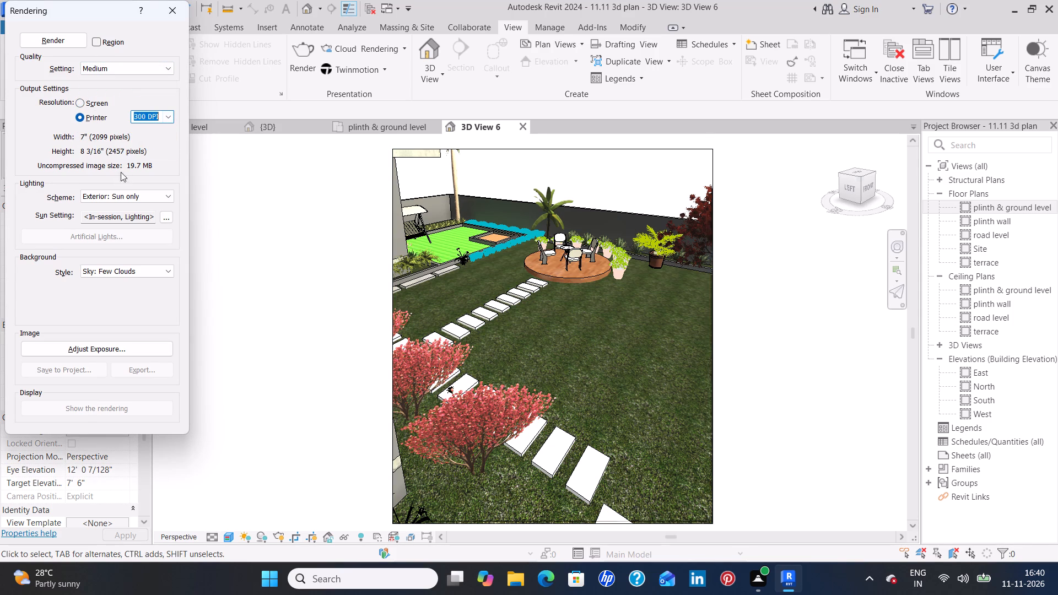
click(75, 46)
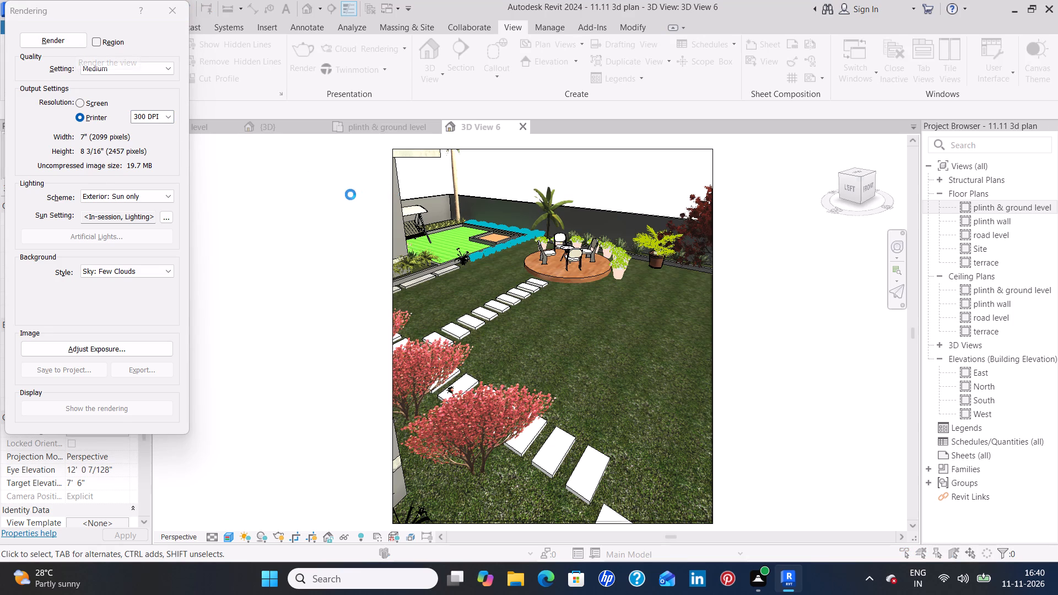
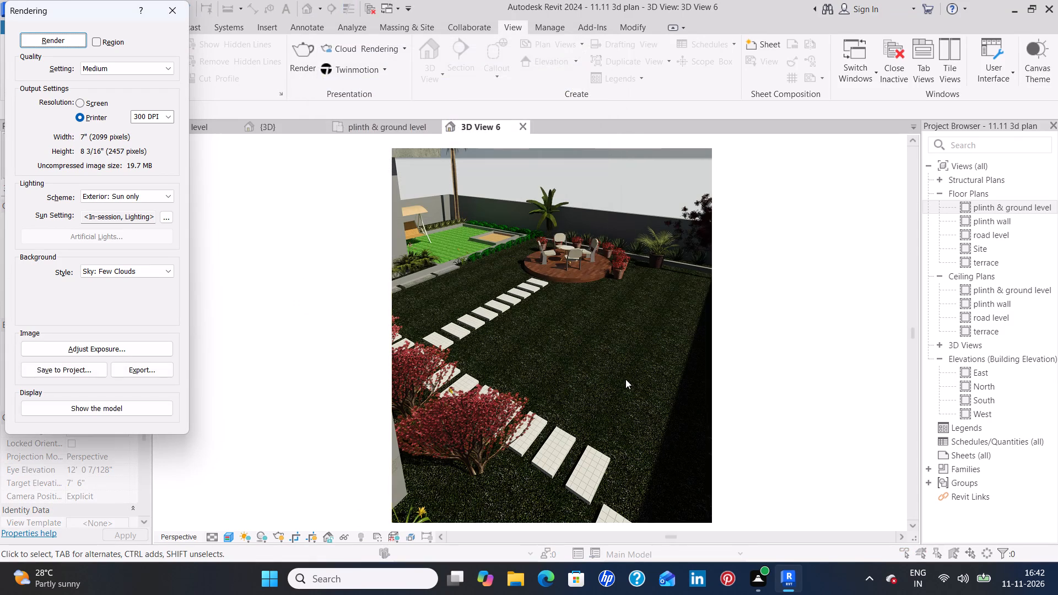
Export the rendered garden perspective to the Desktop as a JPEG named 3D View 11.11 2, and close 3D View 6.
scroll(625, 370, up, 3)
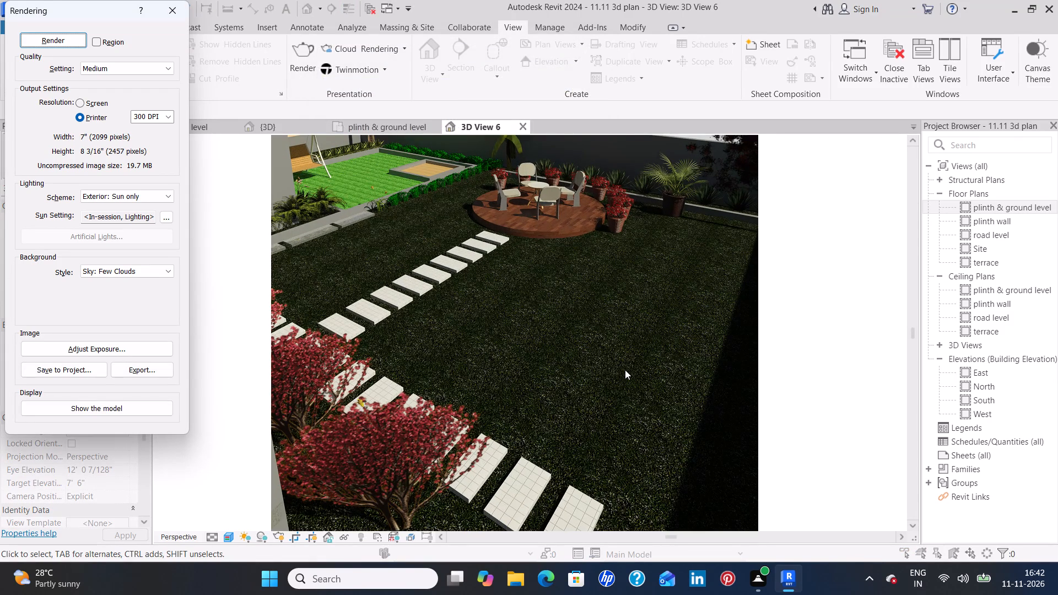
scroll(625, 370, down, 3)
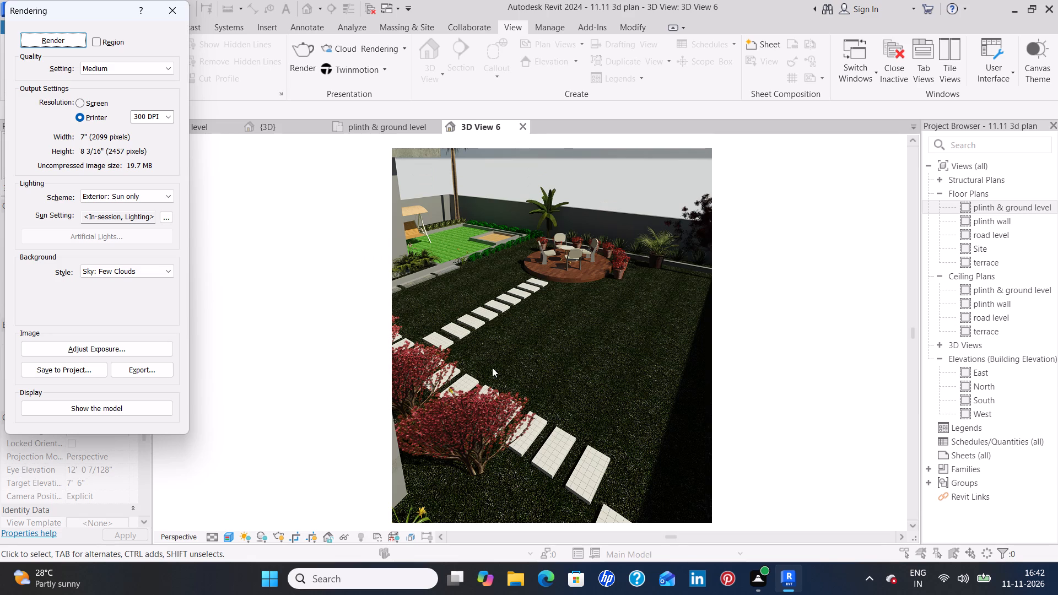
click(144, 372)
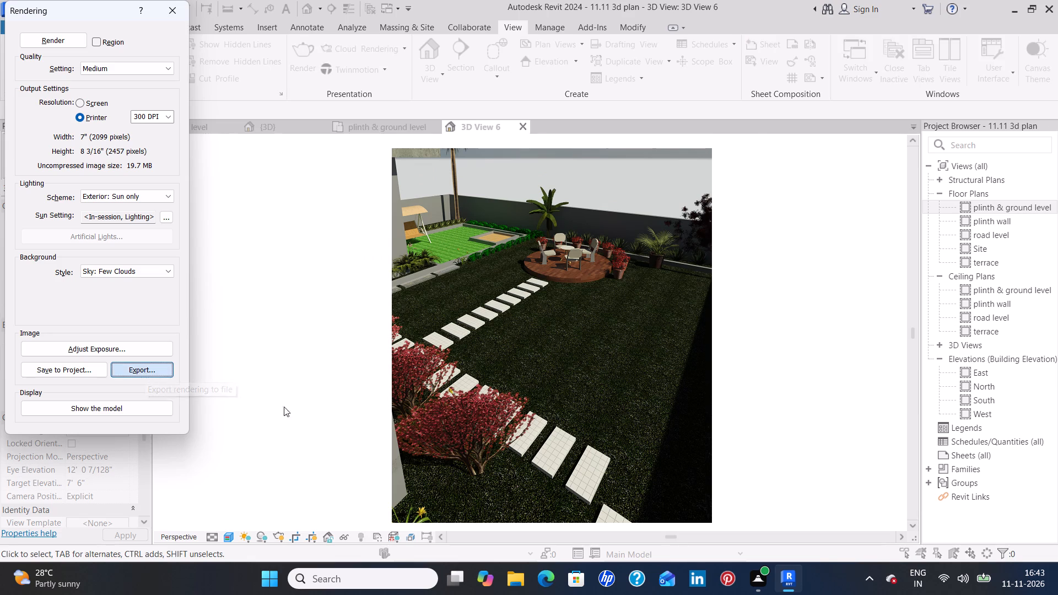
click(478, 391)
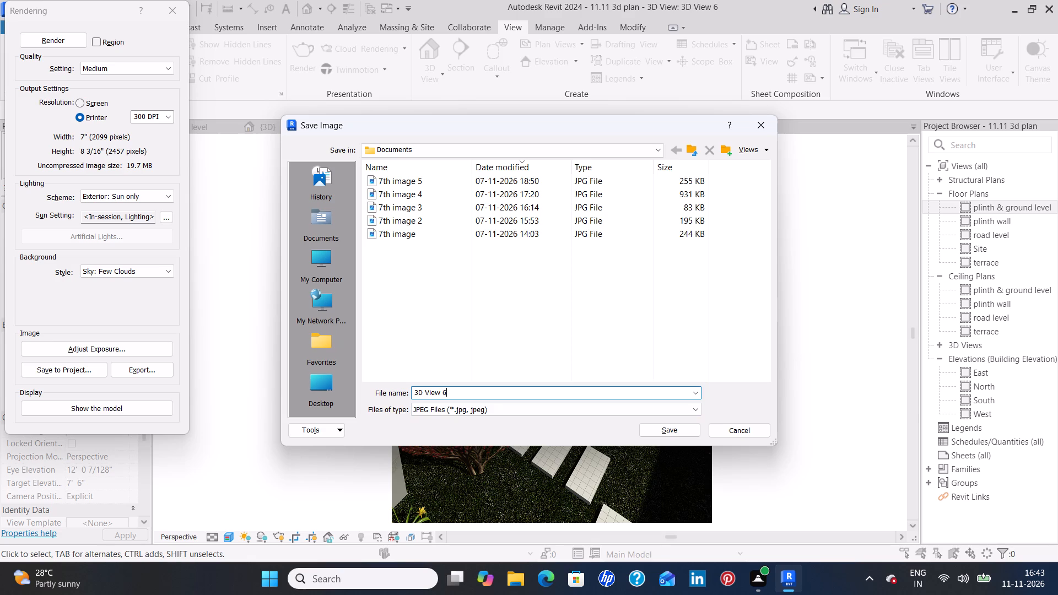
key(BackSpace)
text(11)
key(space)
key(BackSpace)
text(.11 2)
click(336, 393)
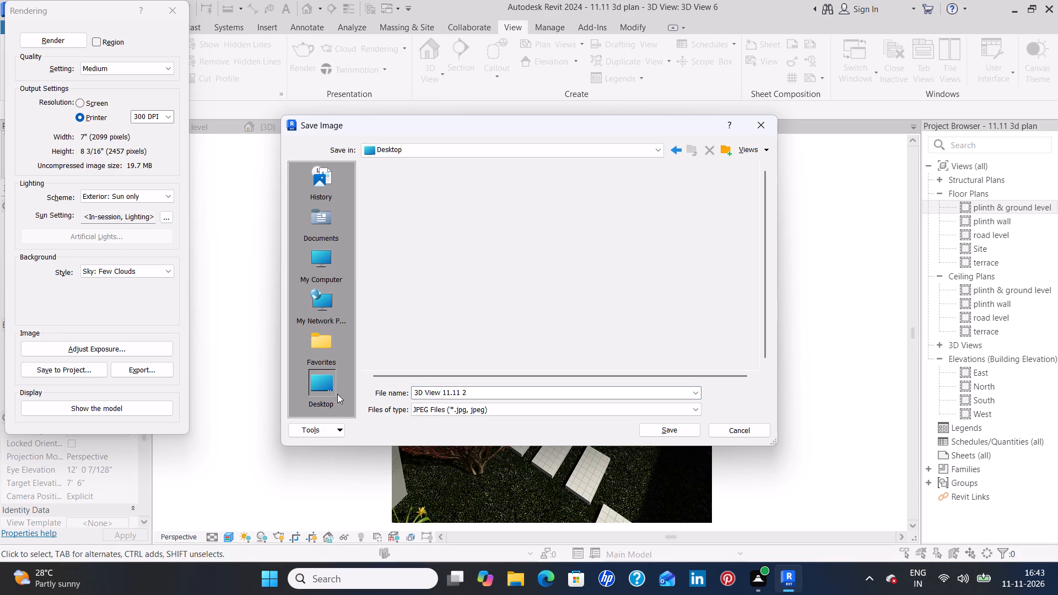
click(660, 434)
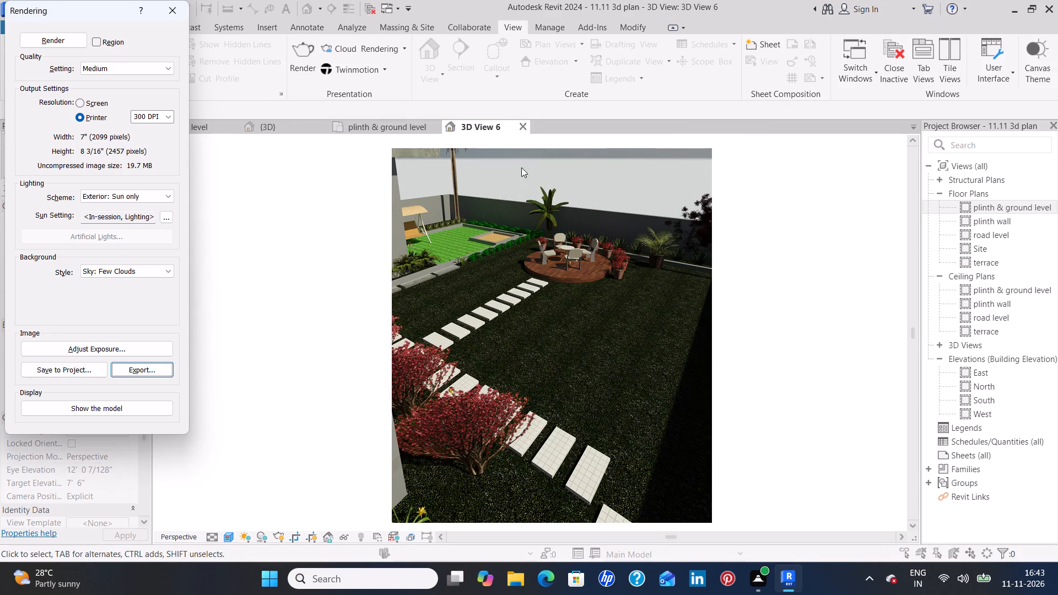
click(522, 127)
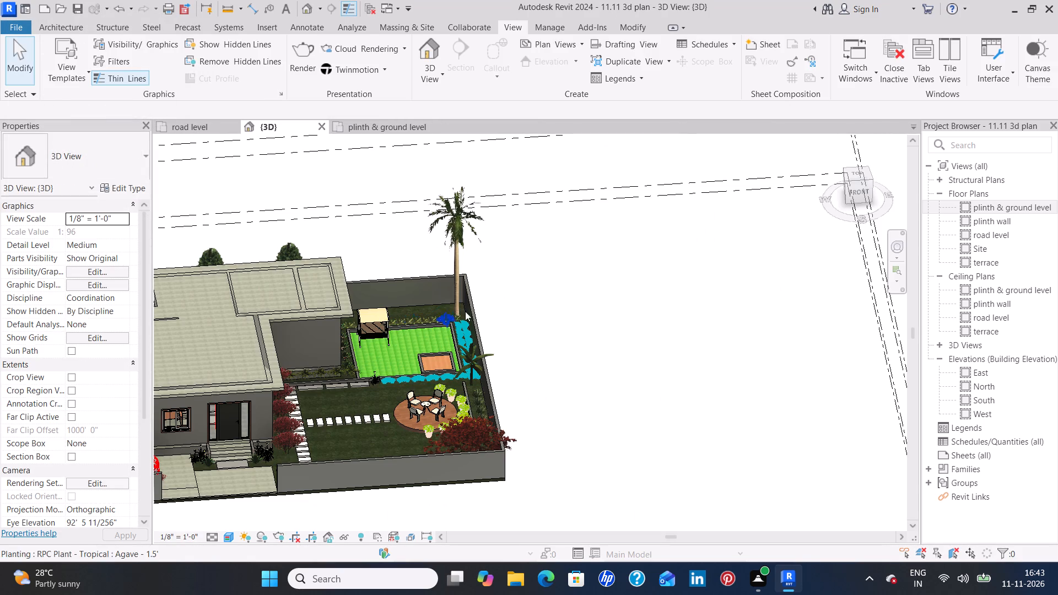
Examine the whole house and garden in the {3D} view and in the plinth & ground level floor plan.
scroll(501, 306, down, 3)
middle_drag(344, 343, 589, 330)
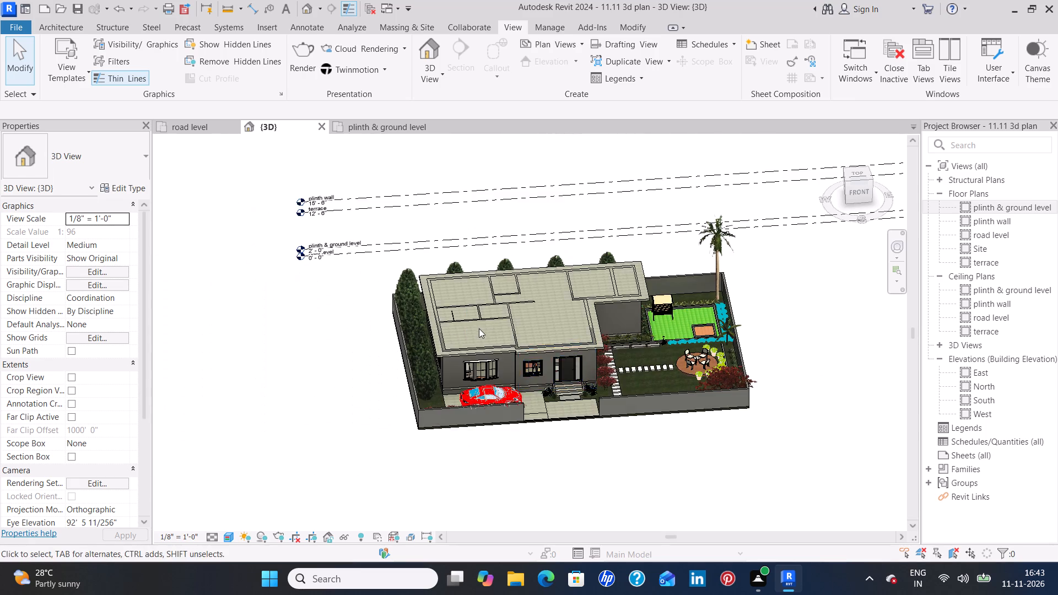
scroll(478, 327, up, 3)
middle_drag(577, 376, 563, 261)
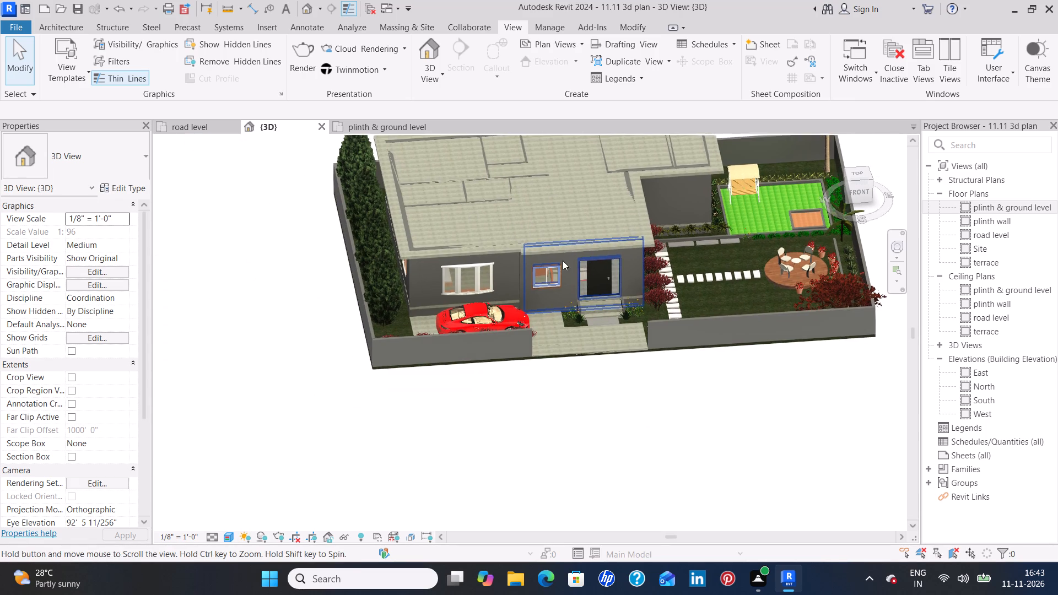
click(210, 131)
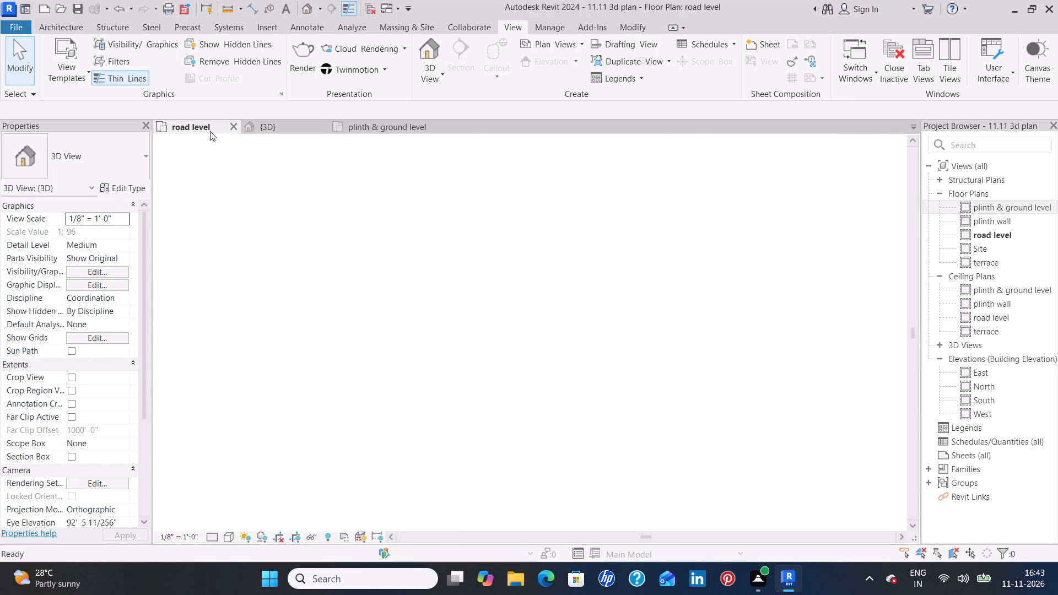
click(398, 130)
scroll(563, 347, down, 1)
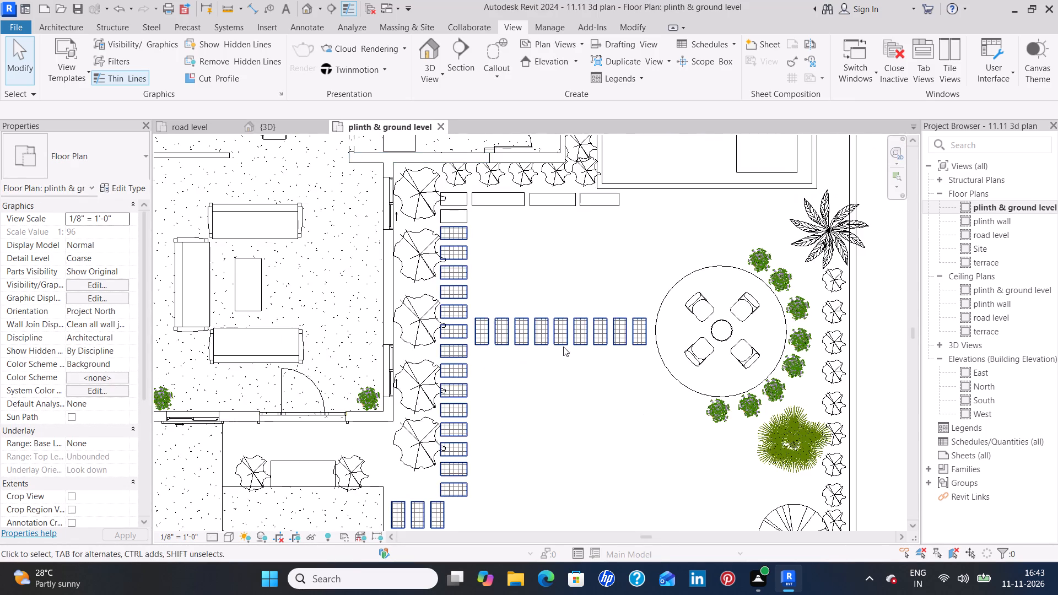
scroll(563, 347, down, 4)
middle_drag(391, 290, 451, 385)
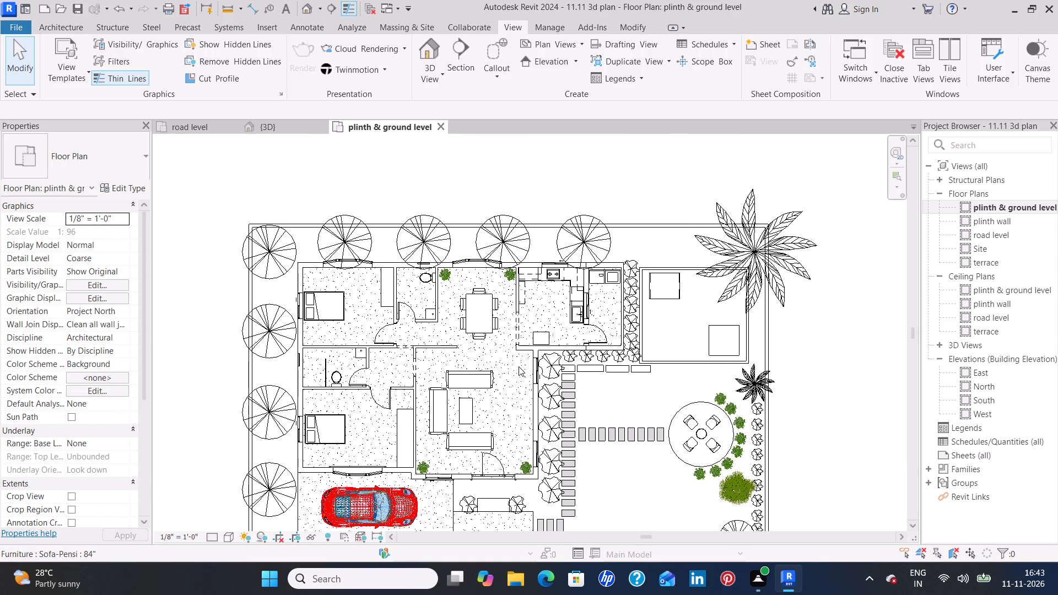
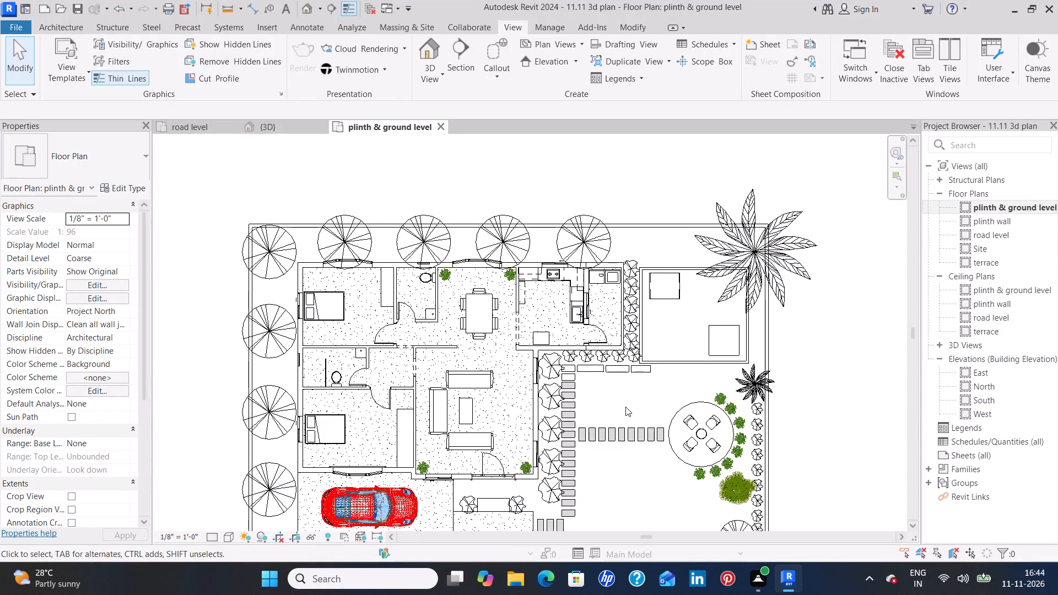
Examine the room layout, furniture, parking and garden across the plinth & ground level floor plan.
middle_drag(624, 403, 614, 307)
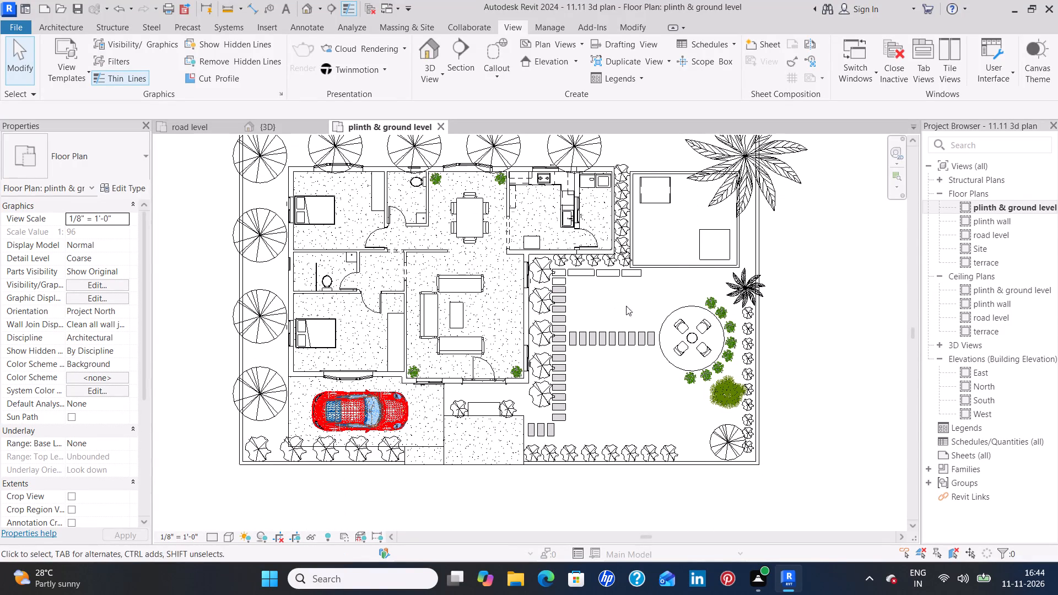
middle_drag(807, 247, 768, 295)
scroll(761, 298, down, 1)
scroll(549, 398, up, 2)
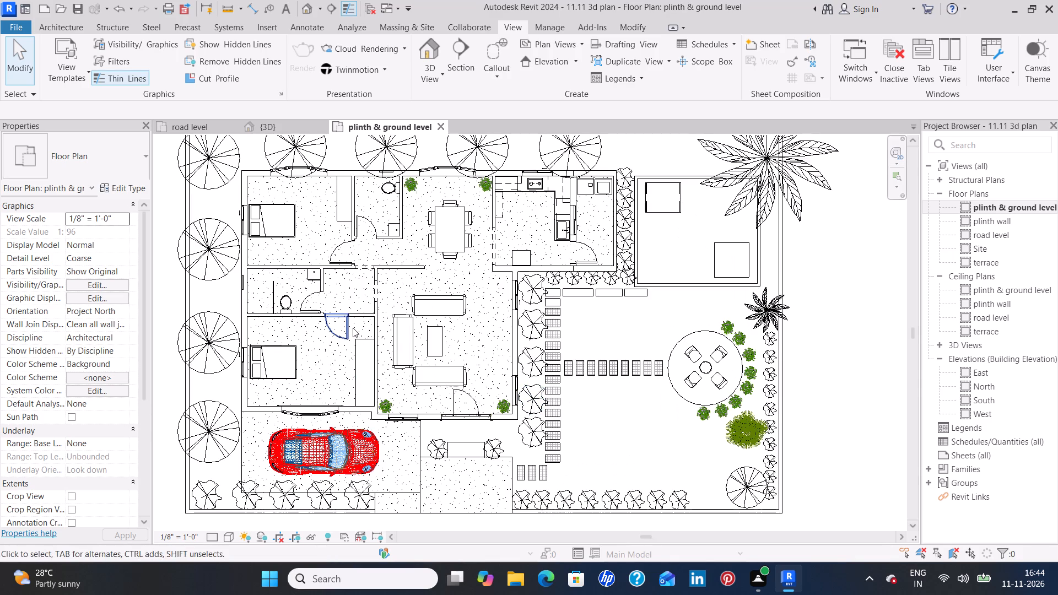
middle_drag(370, 325, 469, 343)
scroll(447, 363, up, 2)
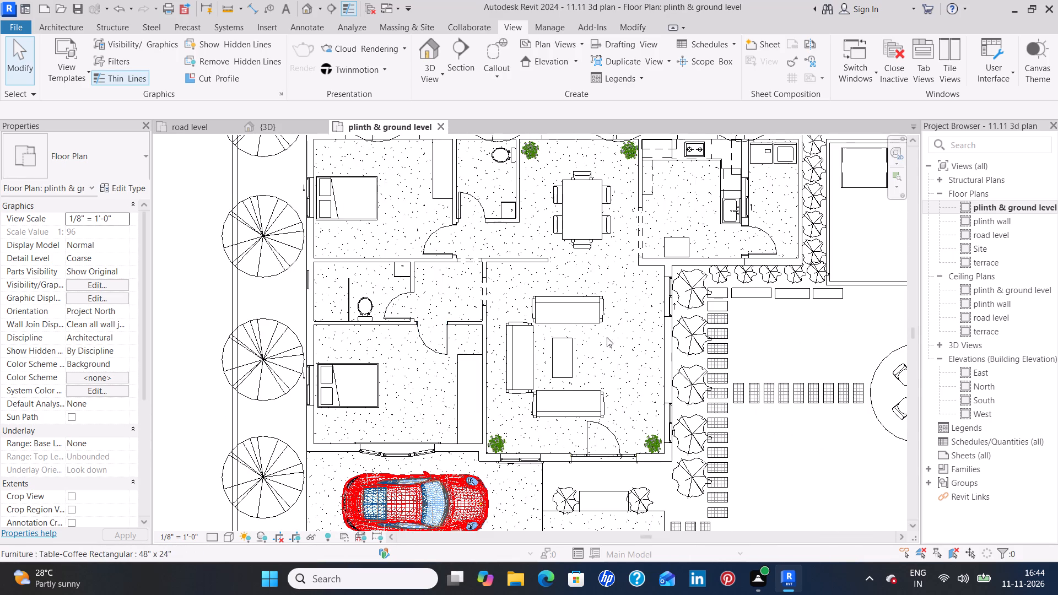
middle_drag(623, 329, 603, 390)
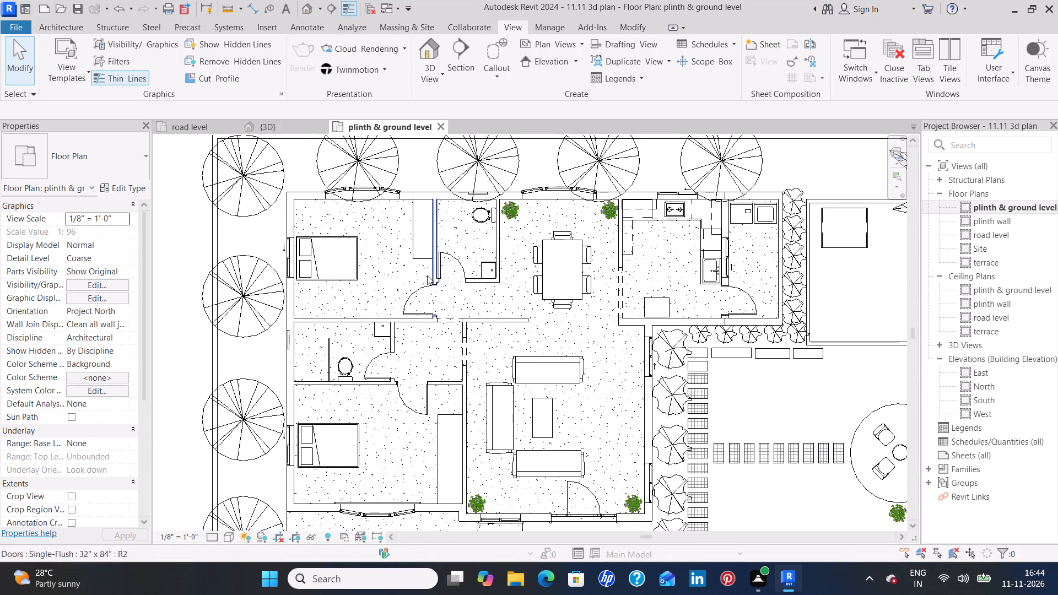
scroll(412, 265, up, 3)
scroll(413, 264, down, 2)
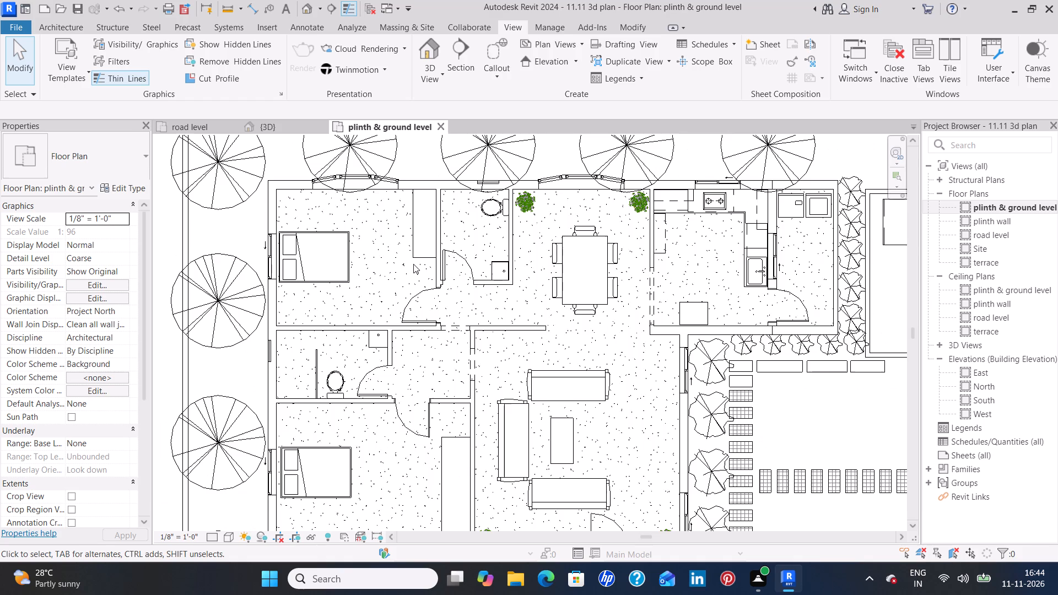
scroll(429, 271, down, 1)
middle_drag(636, 282, 589, 223)
middle_drag(550, 362, 537, 290)
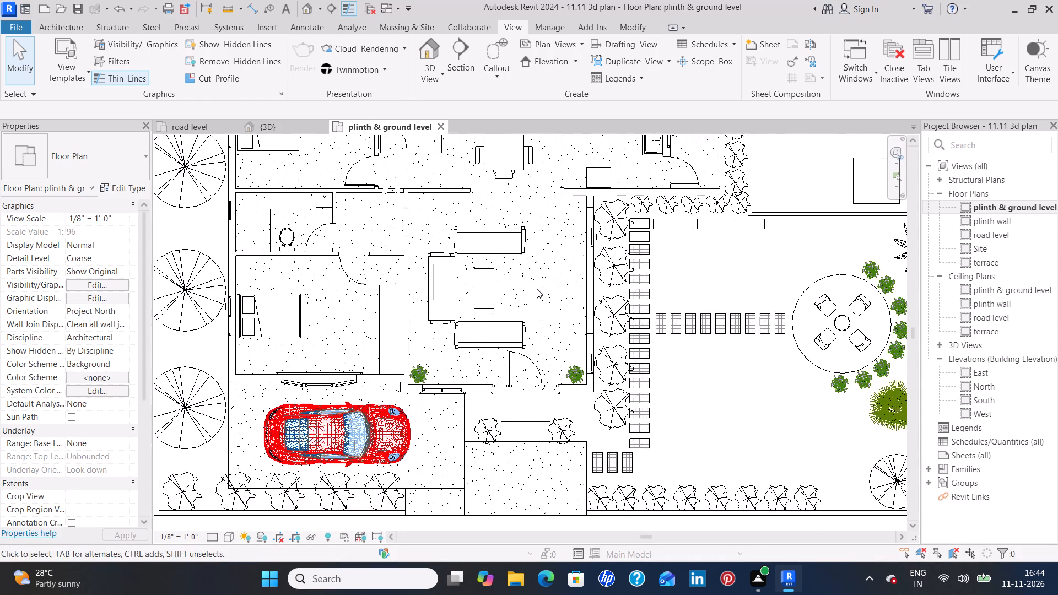
scroll(537, 289, down, 1)
middle_drag(500, 423, 496, 366)
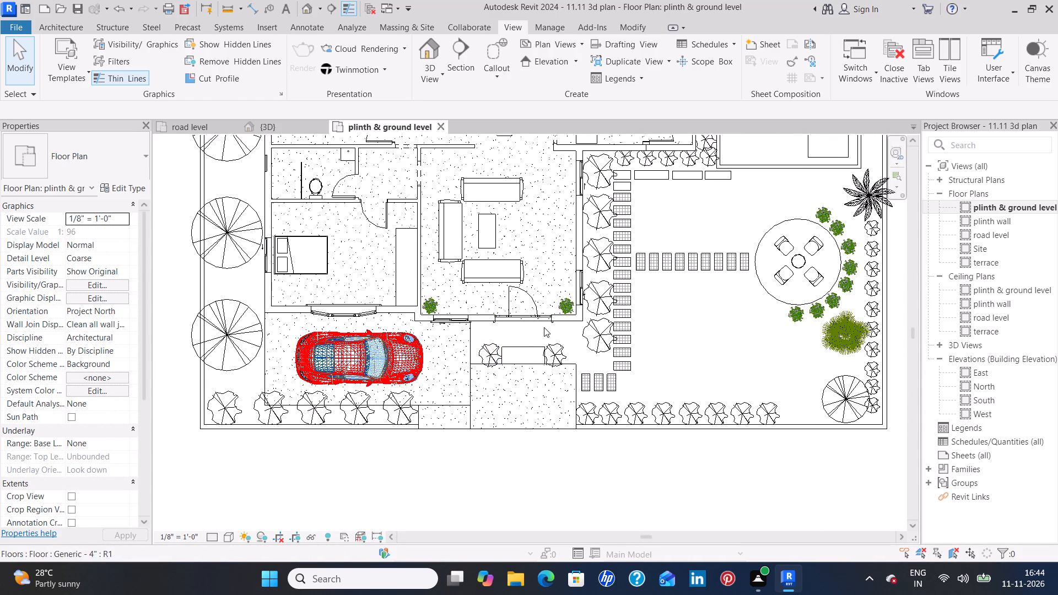
scroll(506, 272, down, 1)
middle_drag(508, 271, 511, 316)
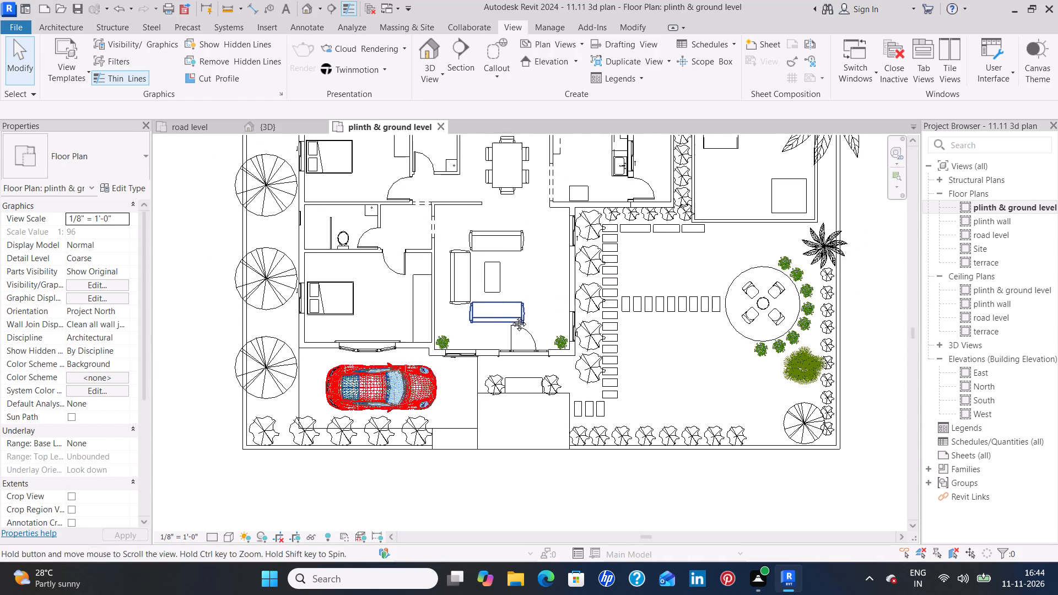
middle_drag(511, 316, 511, 317)
middle_drag(517, 268, 518, 295)
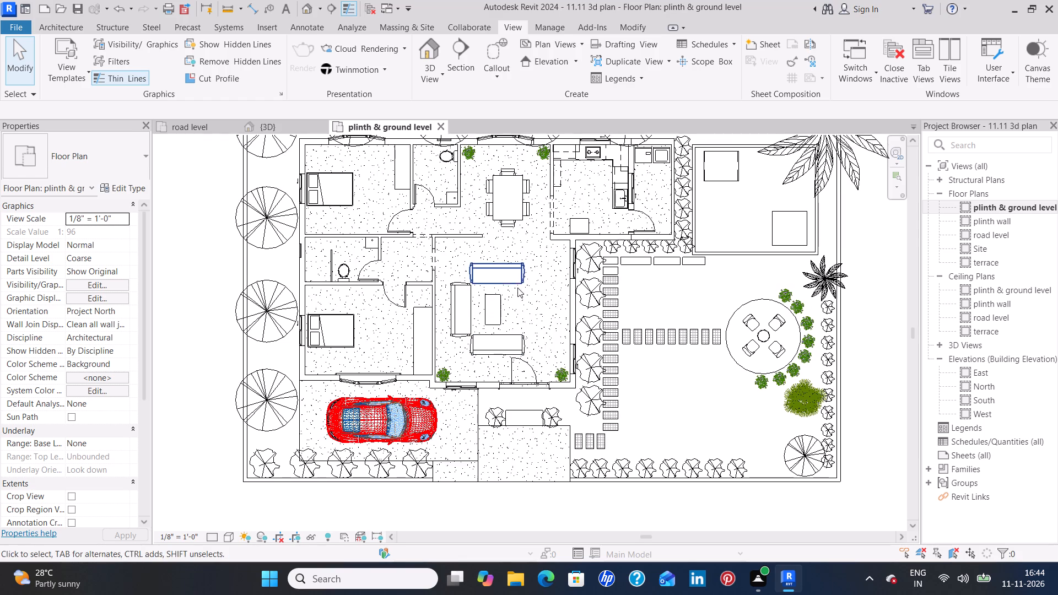
scroll(517, 284, down, 1)
middle_drag(516, 288, 510, 310)
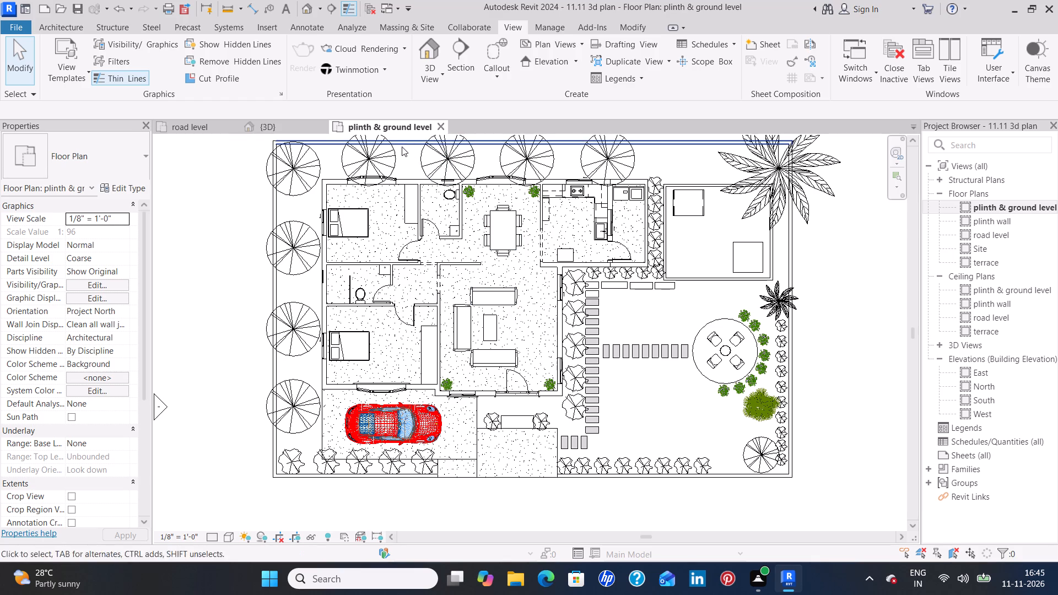
Create an eight-key-frame walkthrough path from outside the front boundary, looping through the garden, past the entrance and through the living room to the kitchen opening.
click(428, 74)
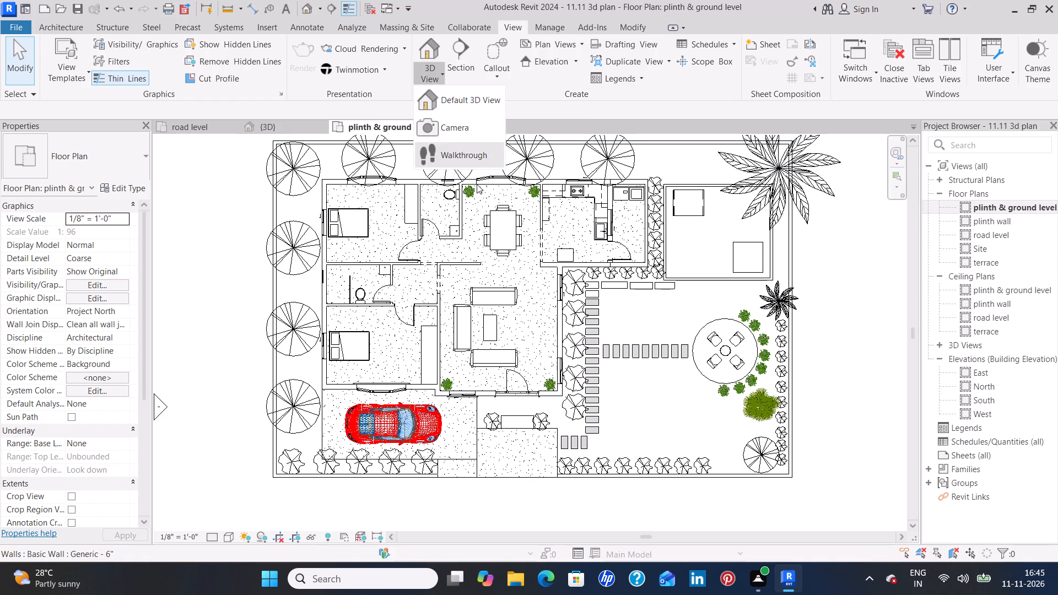
click(473, 158)
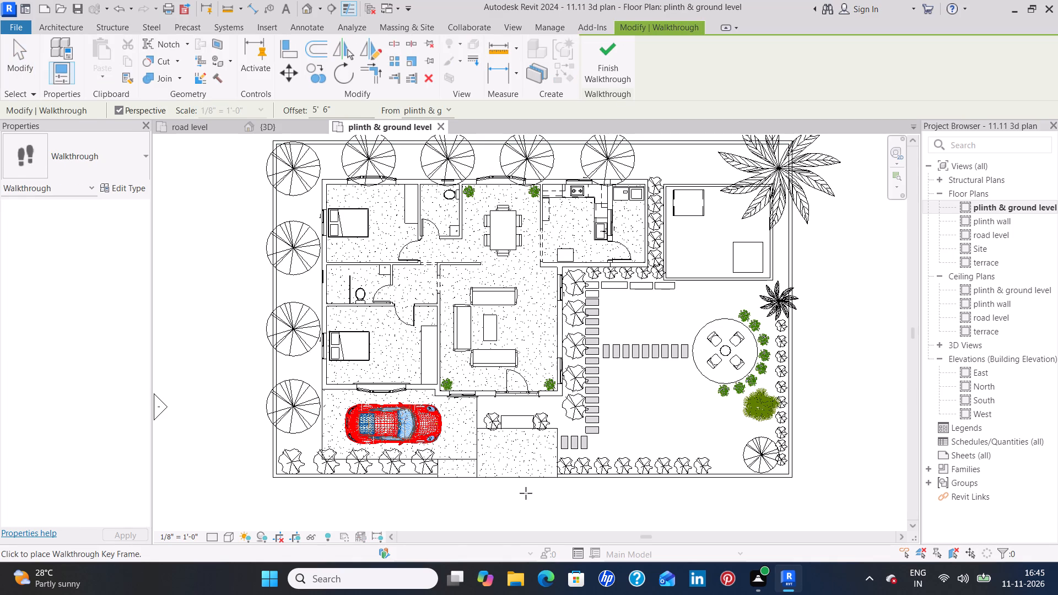
middle_drag(522, 486, 503, 381)
click(504, 431)
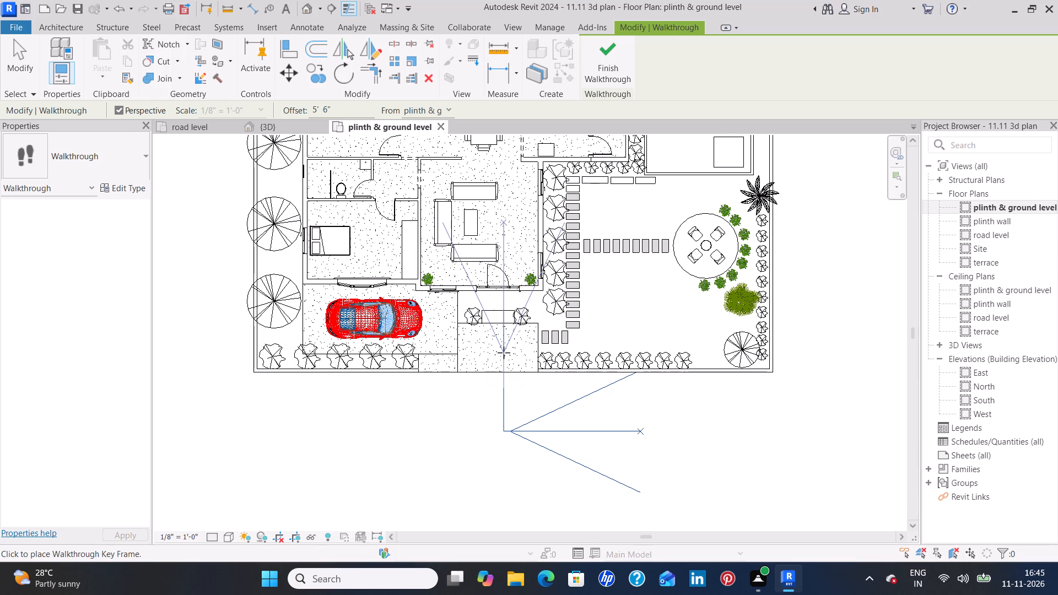
click(576, 335)
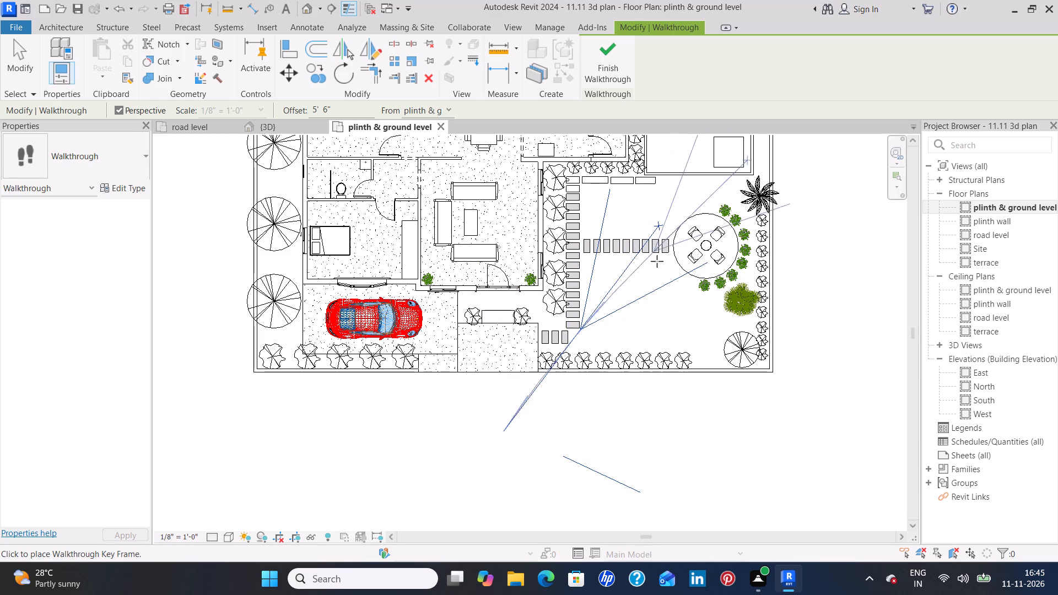
middle_drag(663, 279, 615, 364)
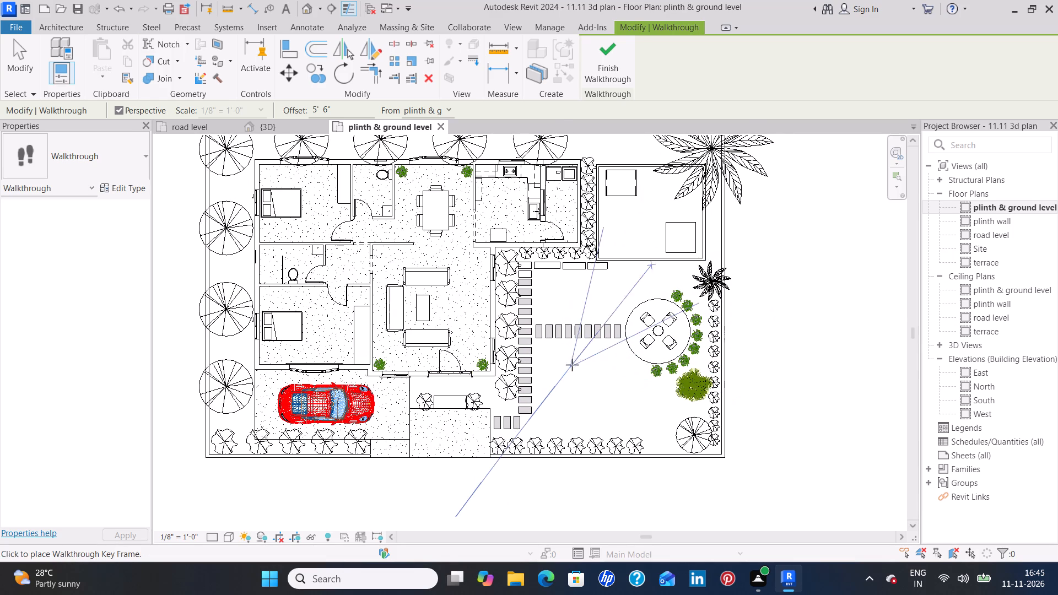
click(602, 312)
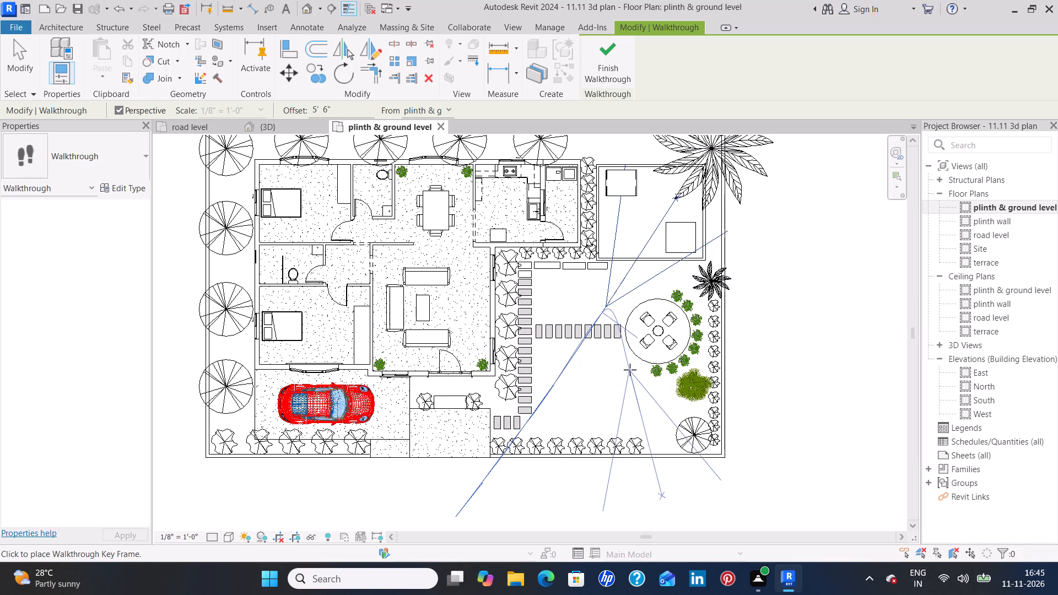
click(620, 357)
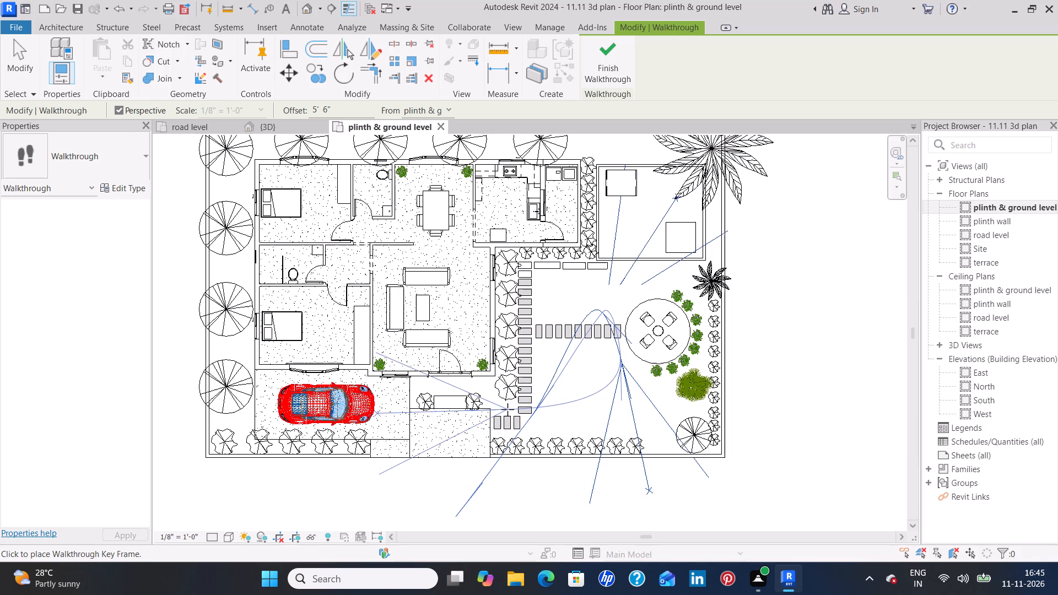
click(444, 423)
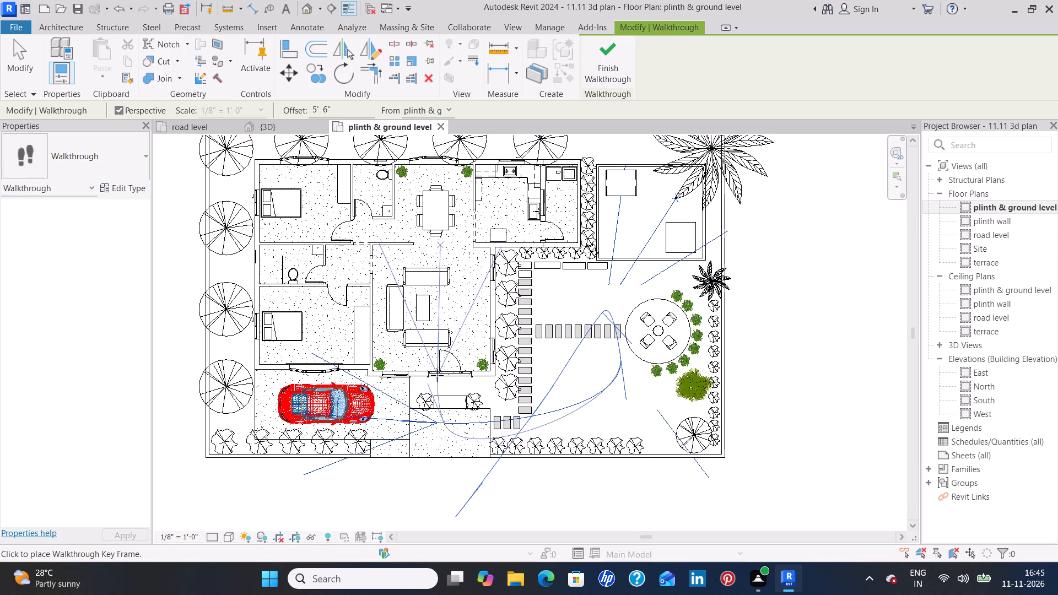
click(396, 363)
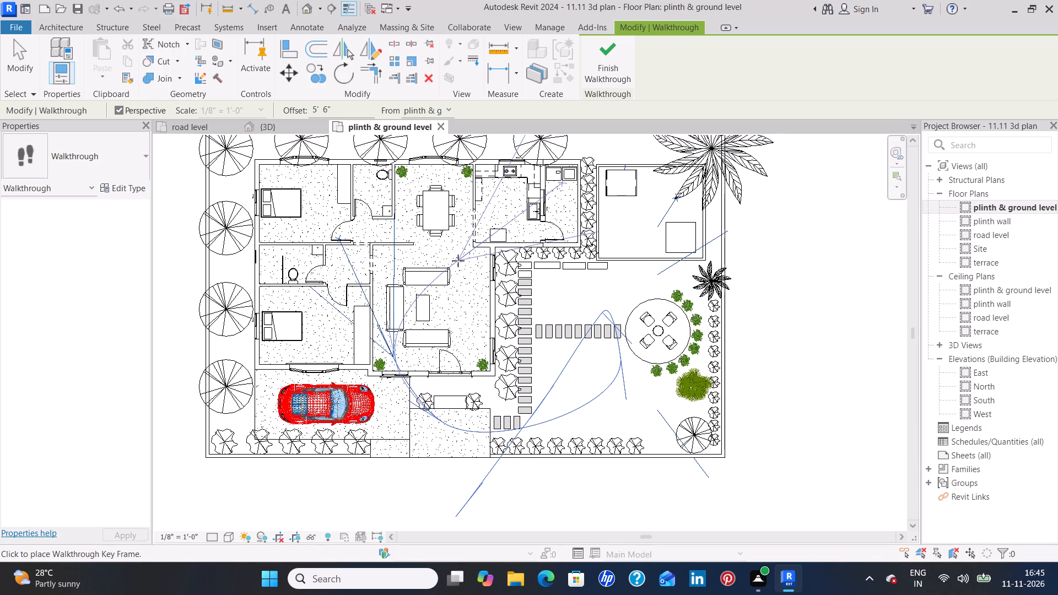
middle_drag(458, 261, 458, 354)
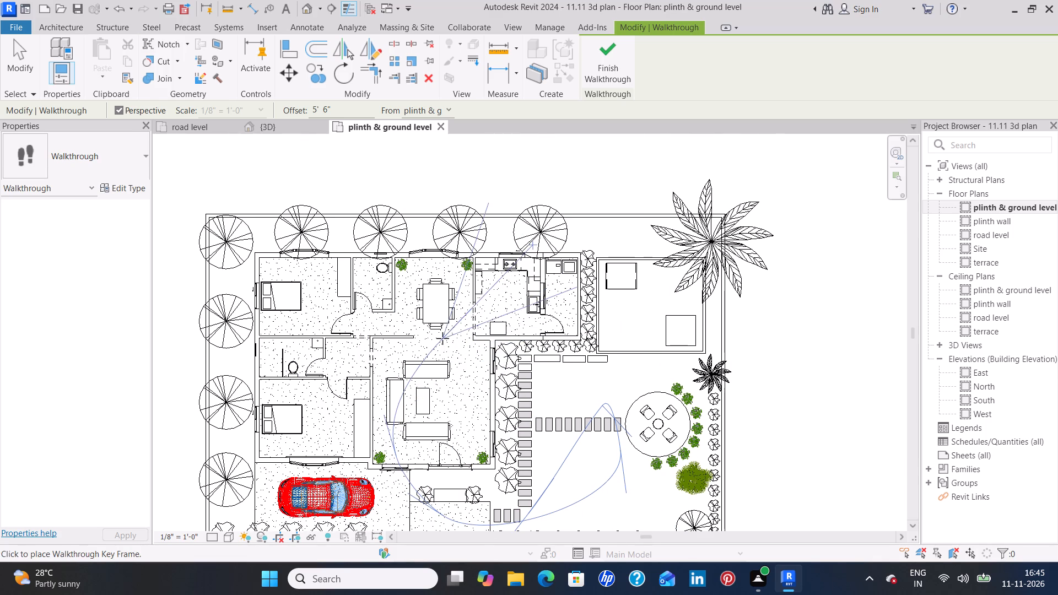
click(419, 355)
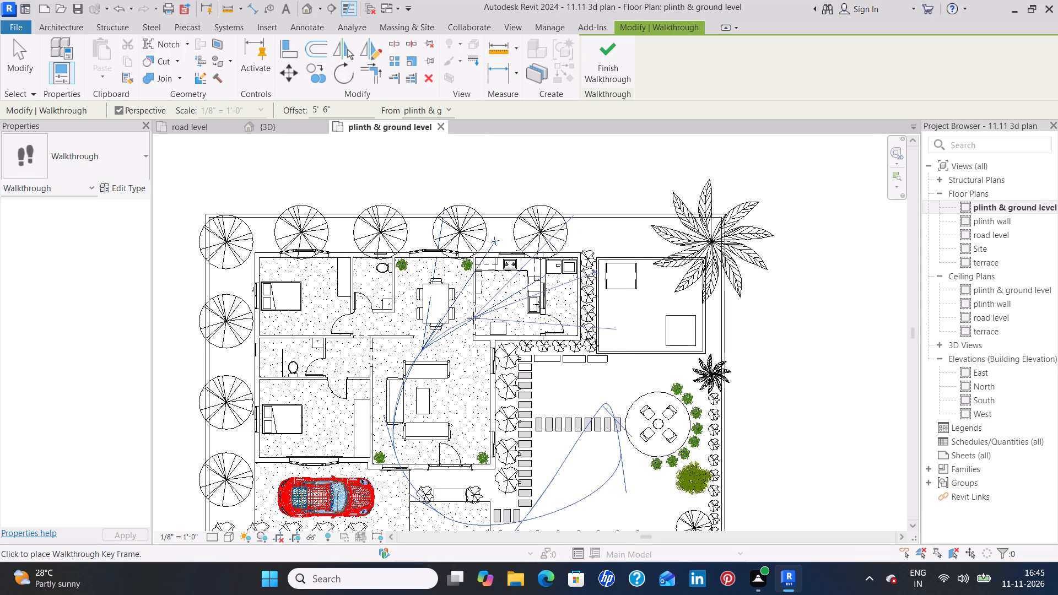
click(473, 318)
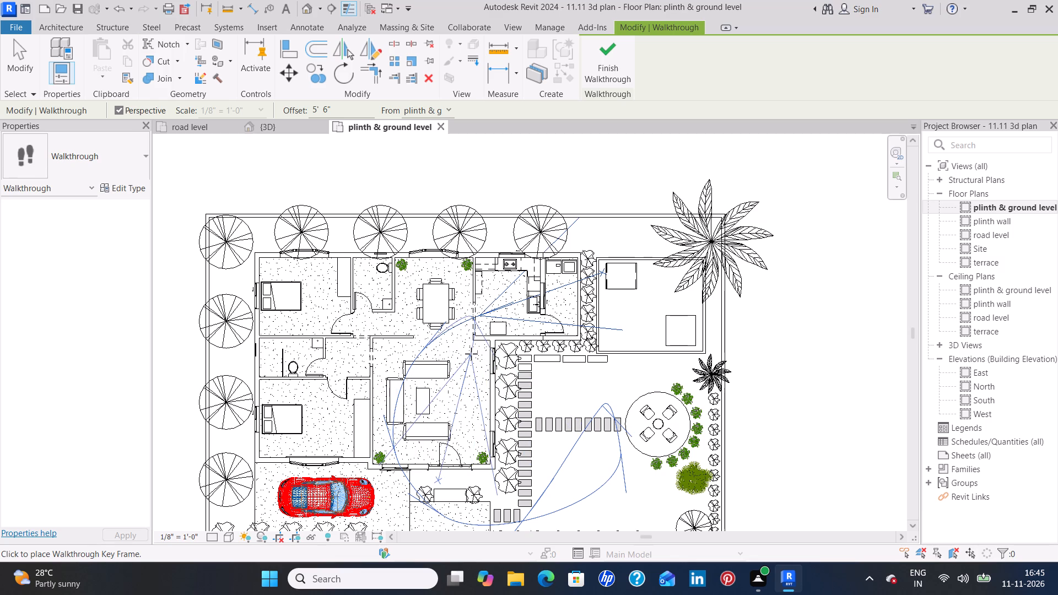
key(Escape)
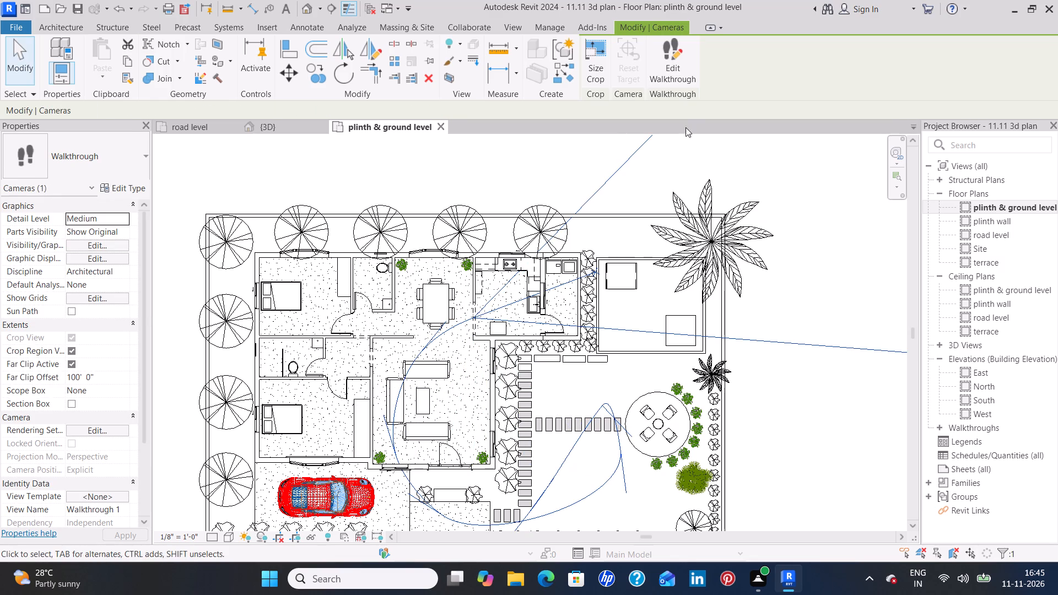
Edit the walkthrough and move its active camera back along the path to frame 1, outside the front boundary.
click(670, 58)
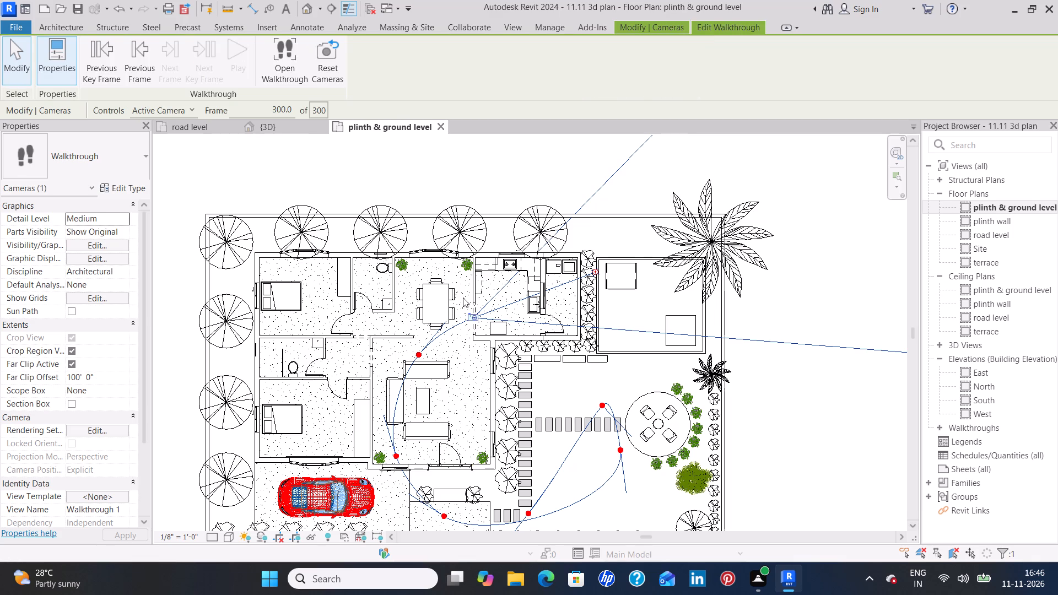
drag(476, 320, 392, 405)
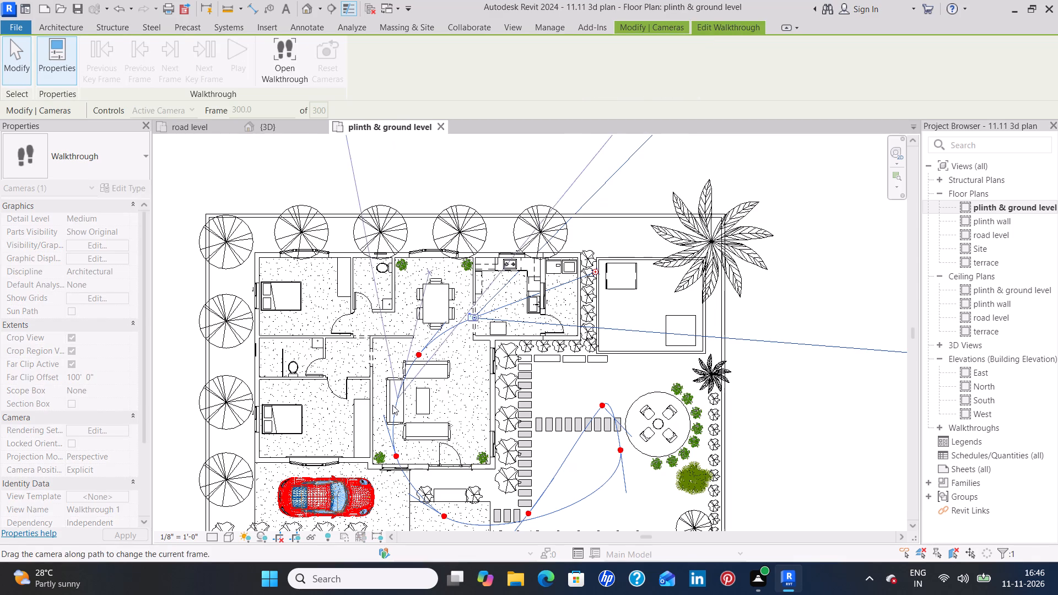
drag(392, 405, 537, 522)
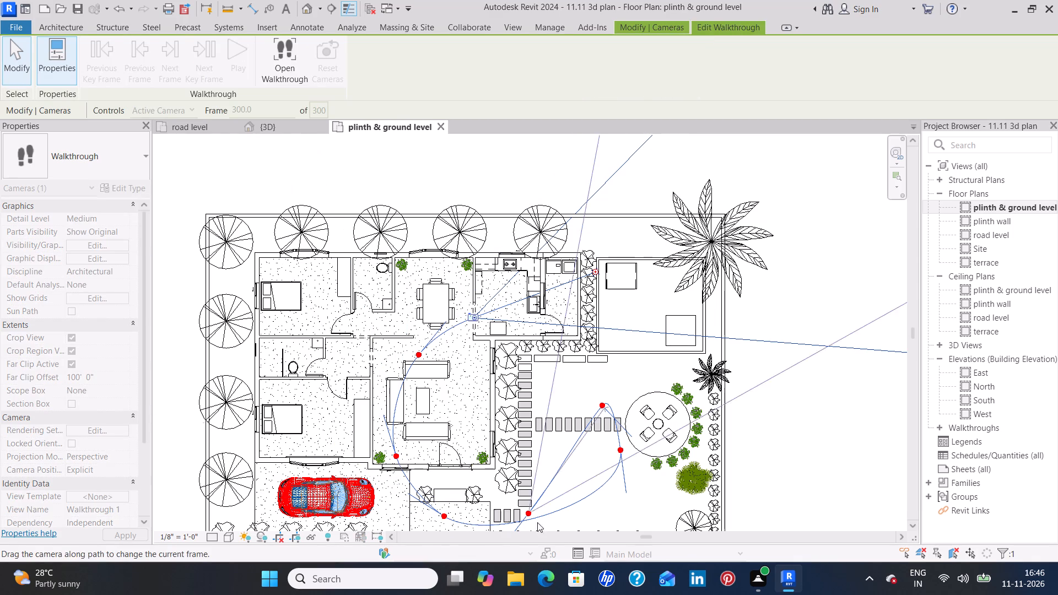
drag(537, 522, 598, 403)
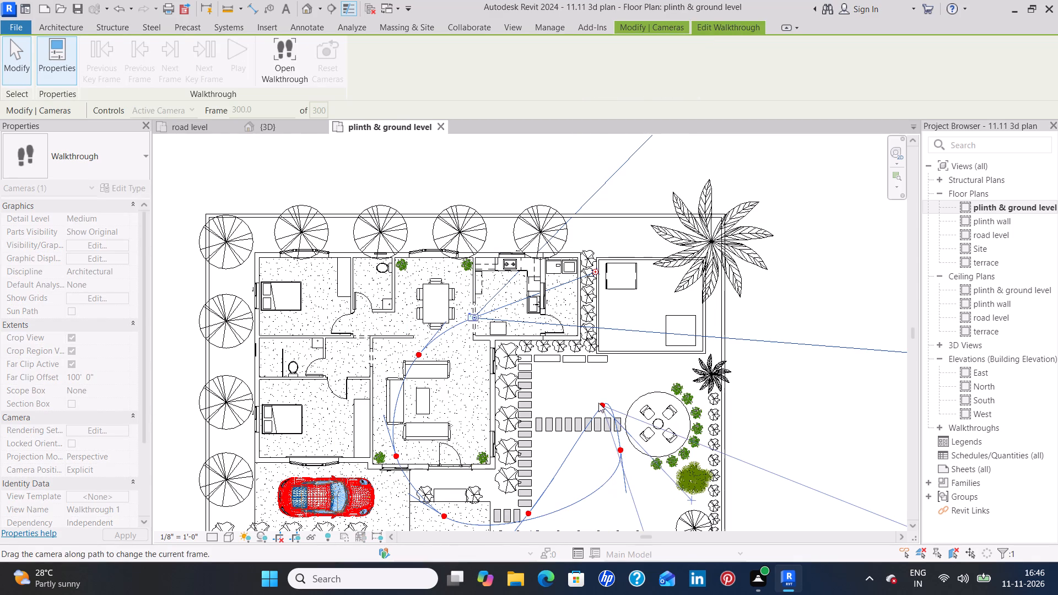
drag(598, 403, 528, 505)
scroll(529, 504, down, 4)
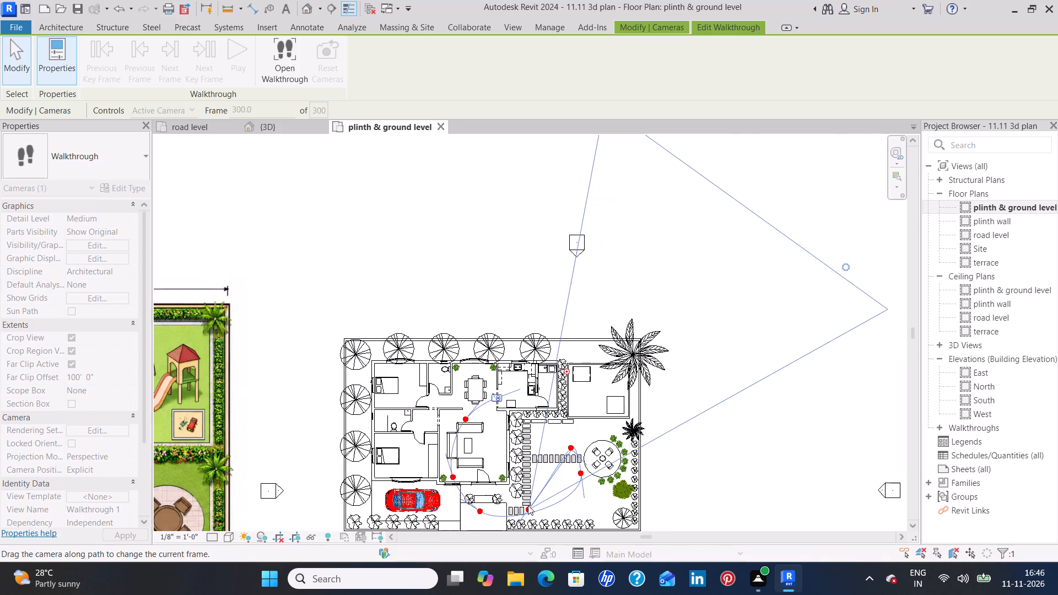
drag(528, 505, 550, 407)
middle_drag(528, 505, 550, 407)
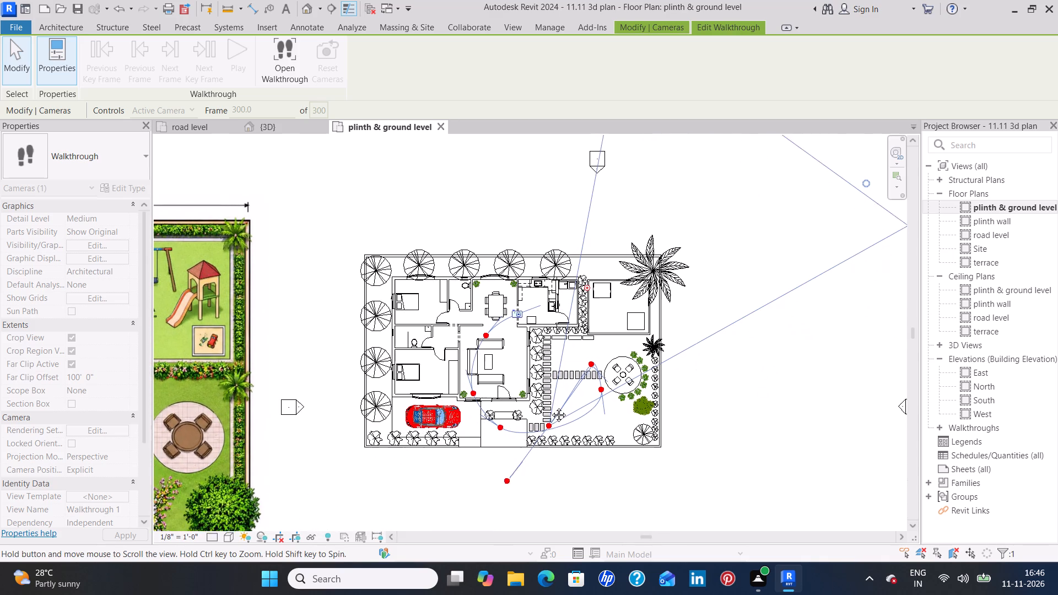
middle_drag(550, 407, 552, 397)
drag(550, 407, 508, 452)
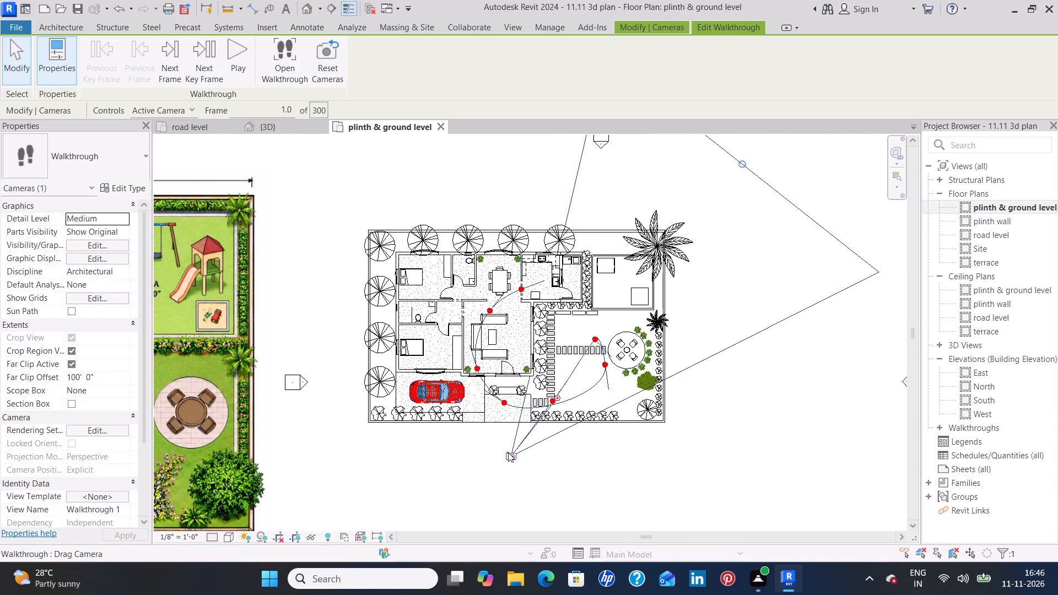
Aim the frame 1 camera straight at the house's front entrance.
scroll(558, 462, up, 4)
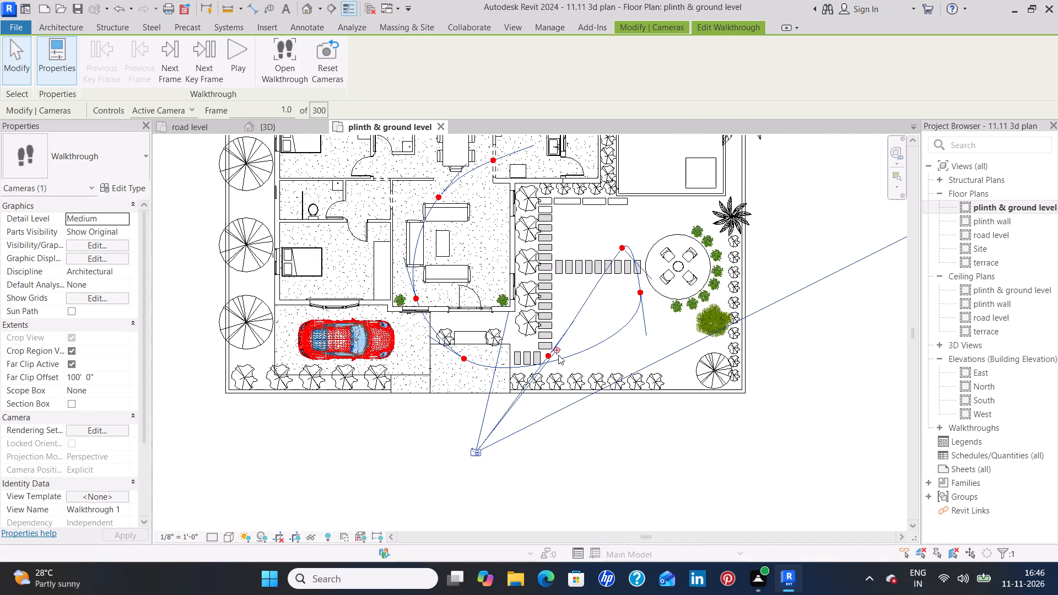
drag(558, 348, 485, 324)
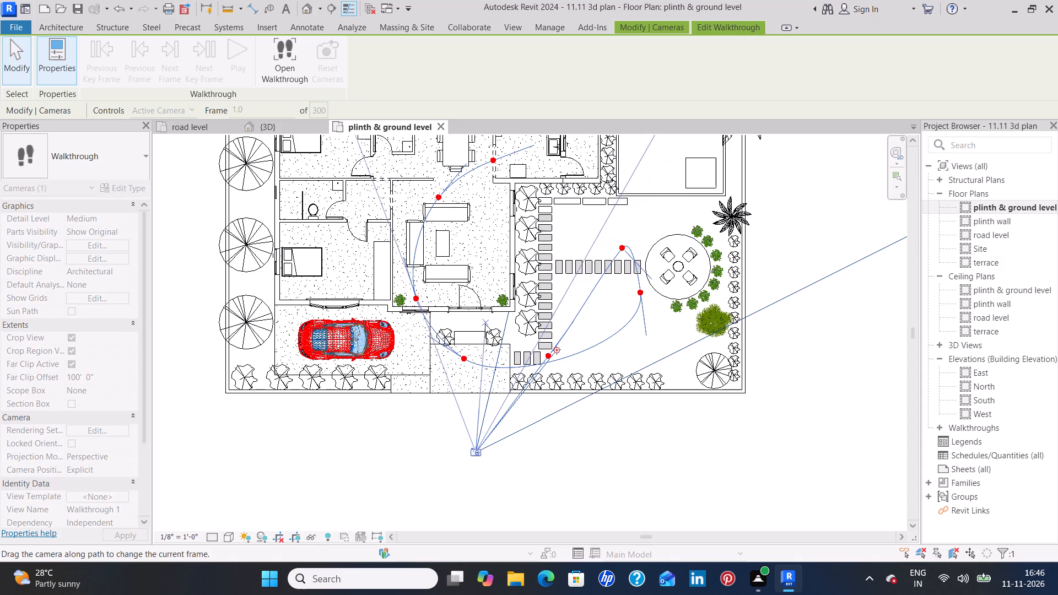
drag(485, 324, 481, 322)
Open the walkthrough's camera view and extend its crop region downward to take in the entrance steps and front paving.
click(274, 65)
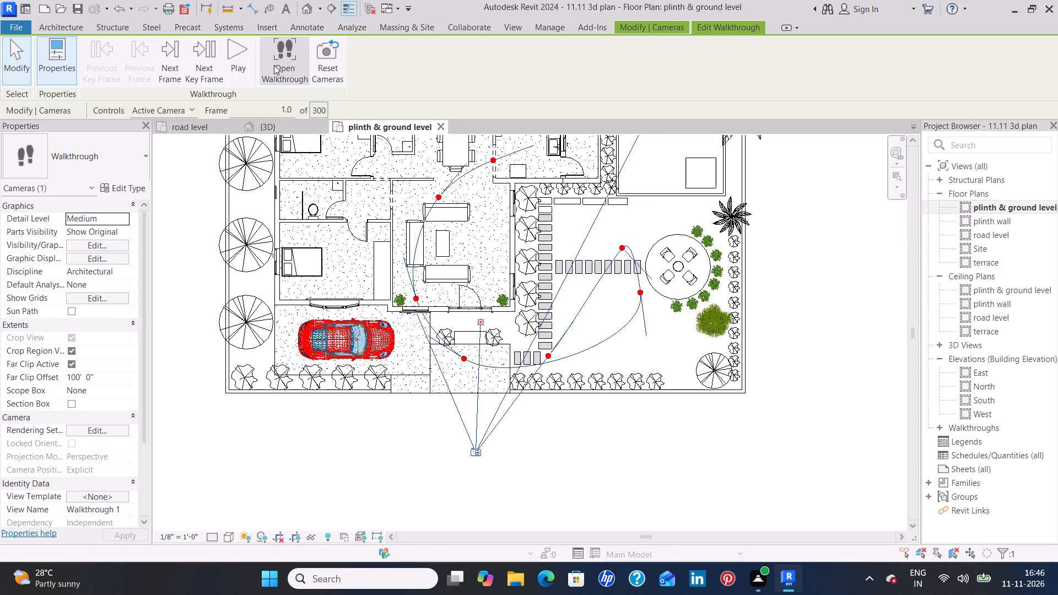
scroll(497, 342, down, 3)
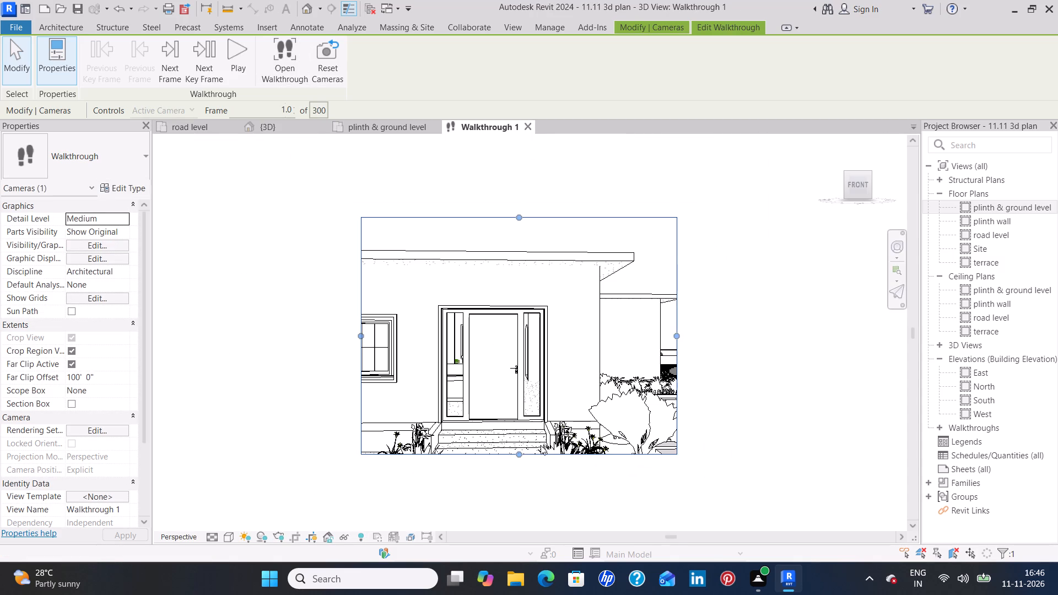
drag(517, 452, 516, 518)
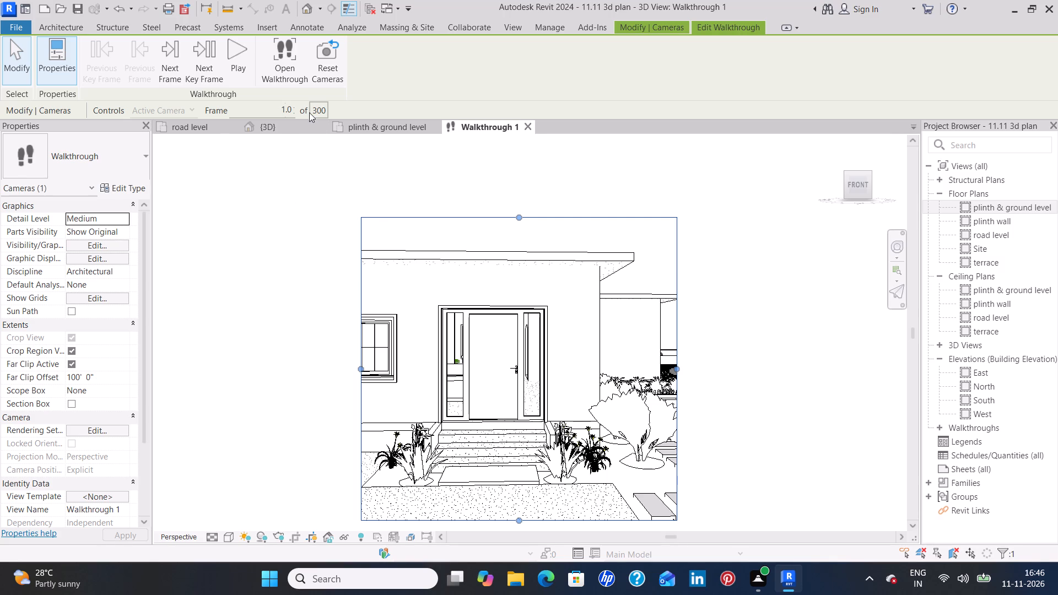
Return to the plinth & ground level plan and move the walkthrough's active camera to the second key frame beside the front stepping stones.
click(384, 130)
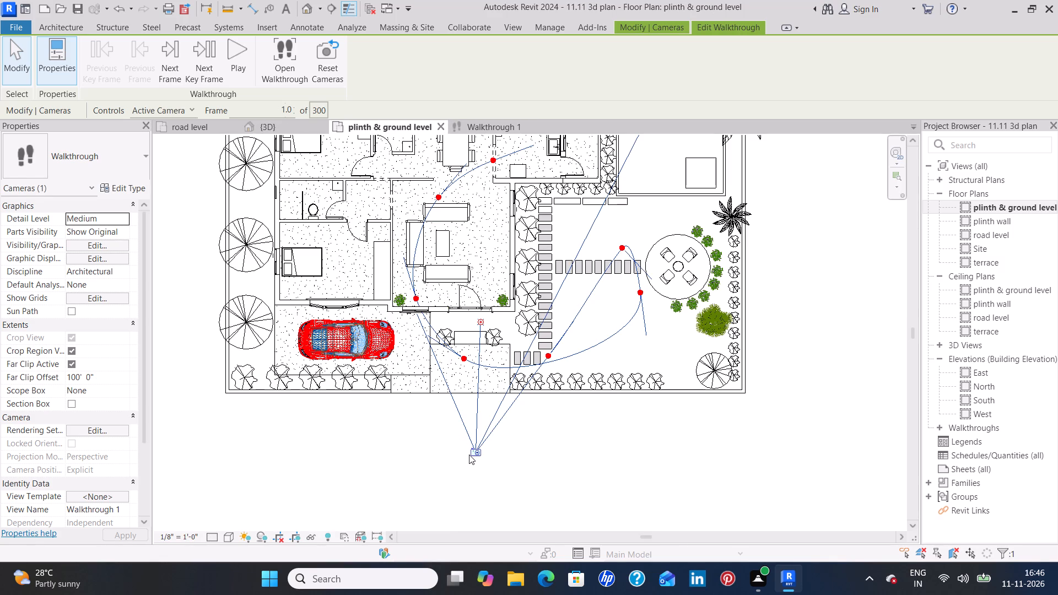
drag(473, 451, 482, 399)
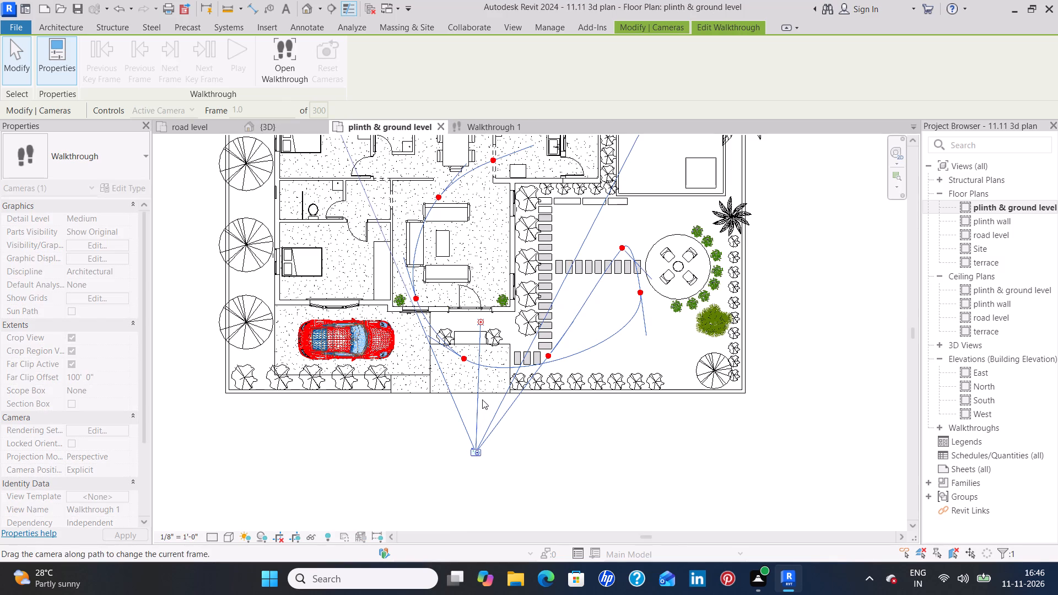
drag(482, 399, 488, 389)
drag(476, 453, 539, 369)
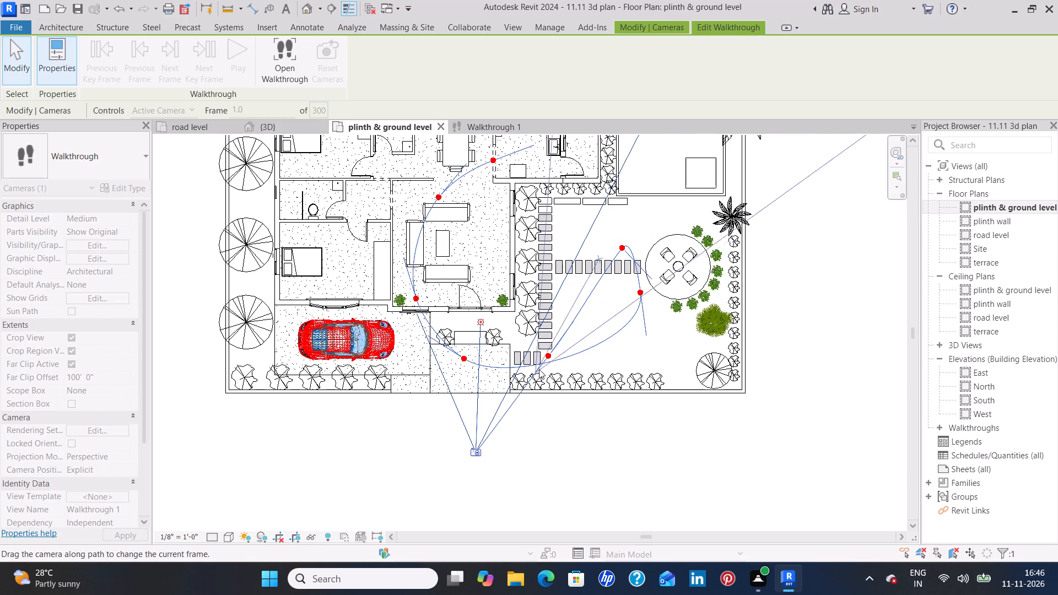
drag(539, 369, 547, 357)
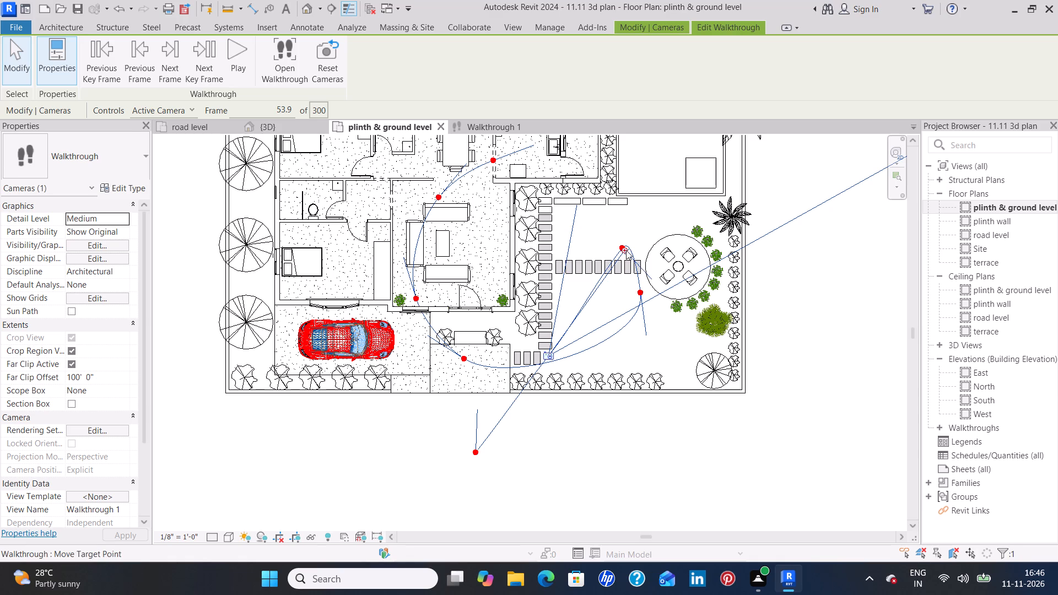
Aim the second key frame's camera toward the garden's round seating area and lower the crop region's top edge in its camera view.
drag(626, 250, 640, 295)
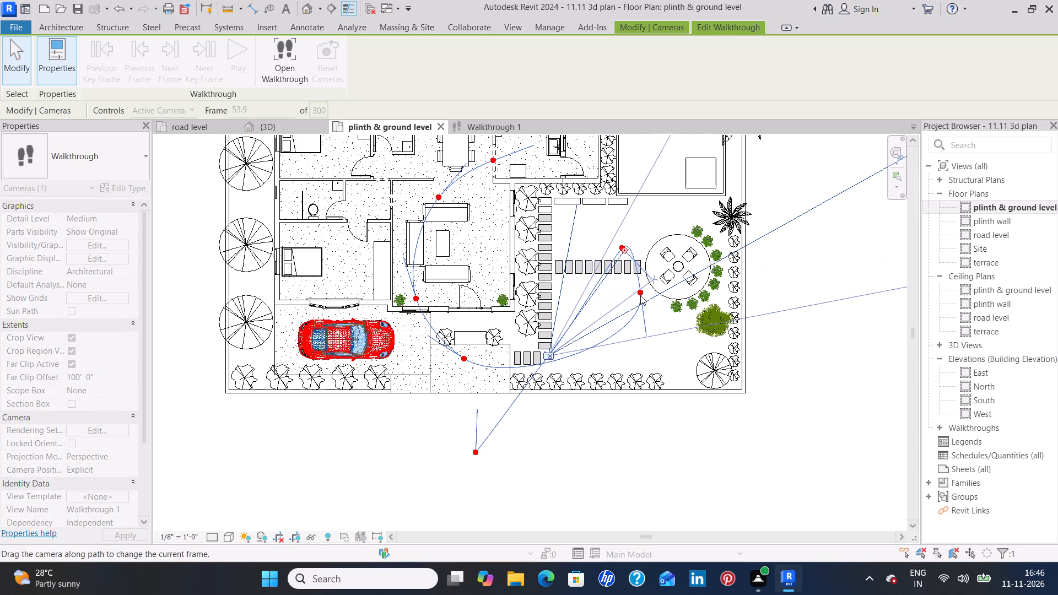
drag(640, 295, 641, 310)
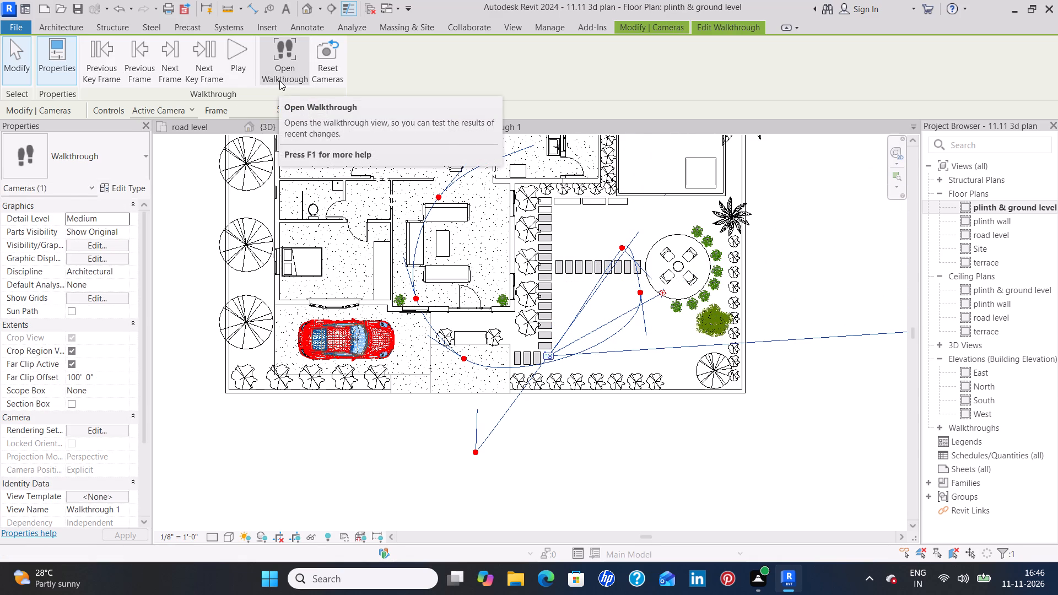
click(289, 75)
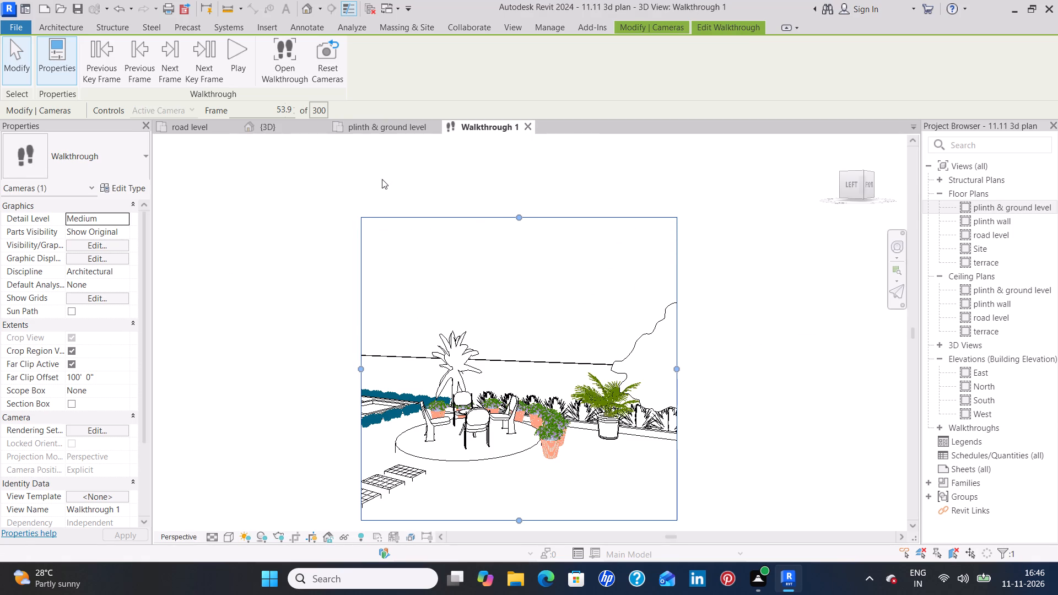
drag(521, 218, 533, 243)
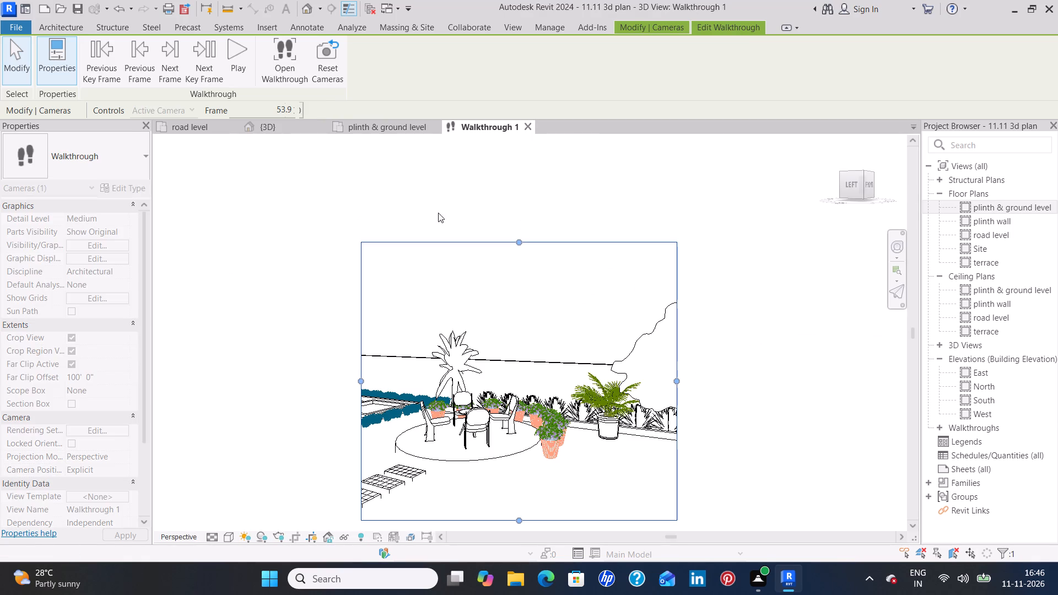
Back in the ground-level plan, resume editing the walkthrough and move the active camera to the third key frame beside the round seating area.
click(389, 127)
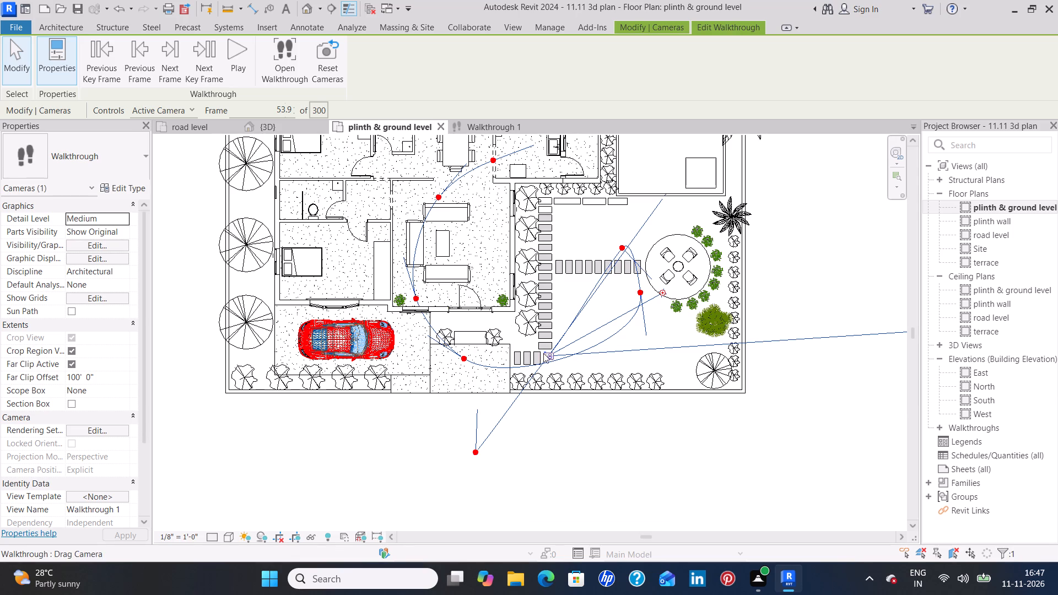
drag(543, 352, 564, 333)
click(566, 287)
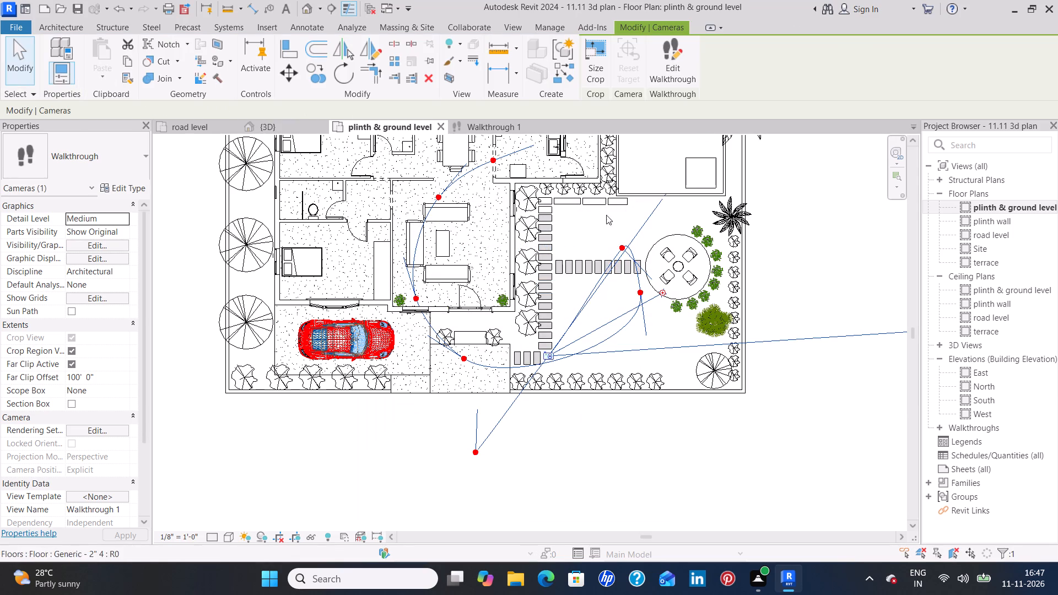
click(672, 79)
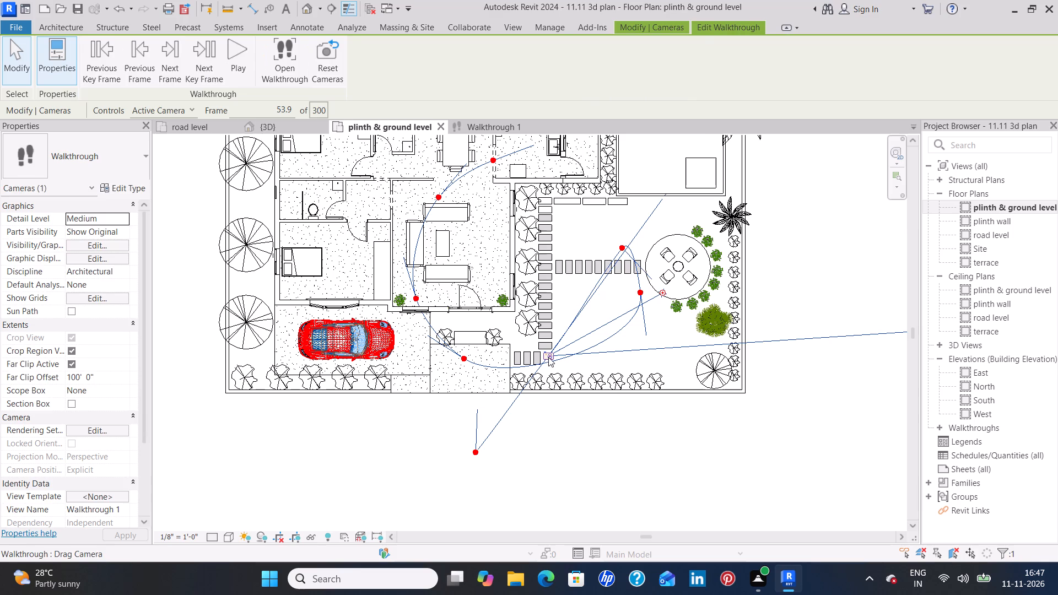
drag(548, 357, 618, 245)
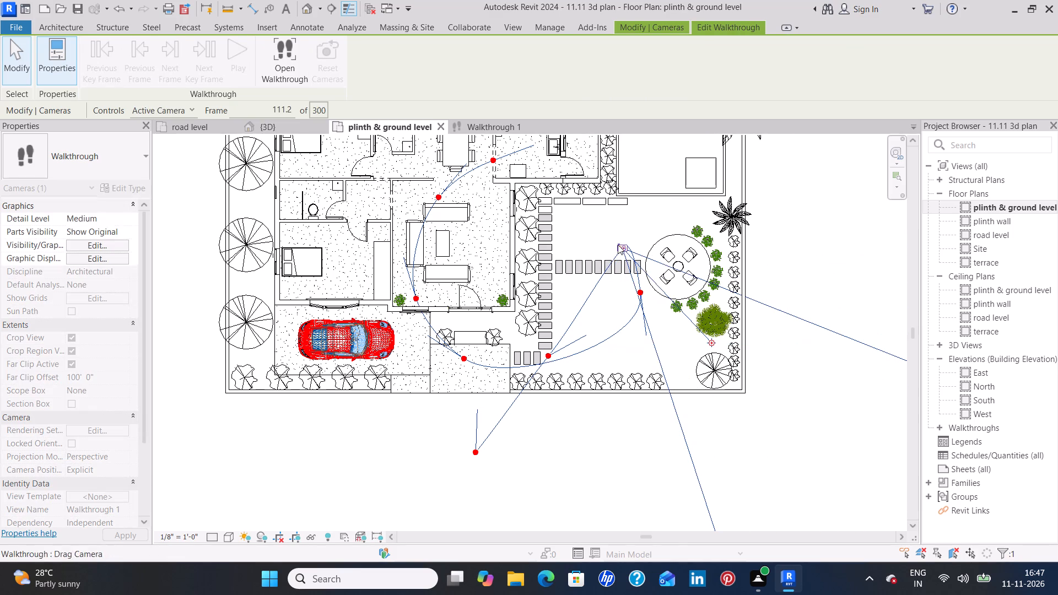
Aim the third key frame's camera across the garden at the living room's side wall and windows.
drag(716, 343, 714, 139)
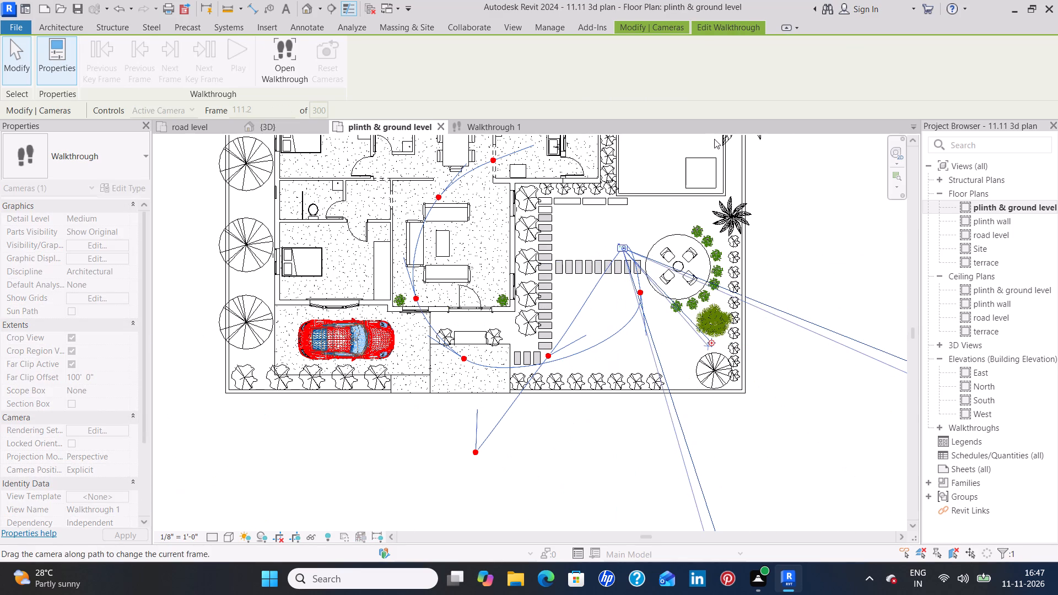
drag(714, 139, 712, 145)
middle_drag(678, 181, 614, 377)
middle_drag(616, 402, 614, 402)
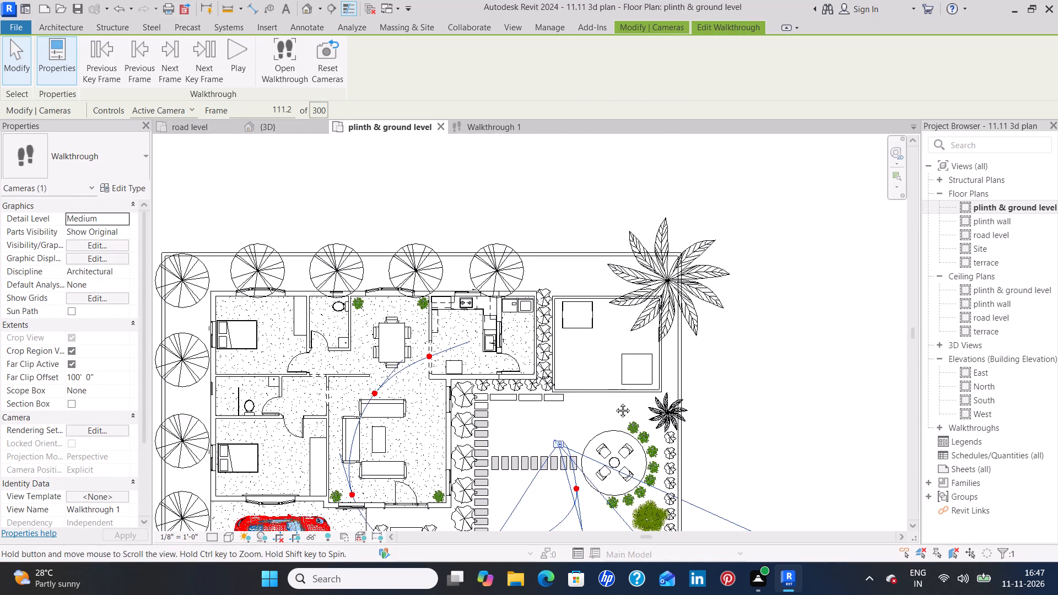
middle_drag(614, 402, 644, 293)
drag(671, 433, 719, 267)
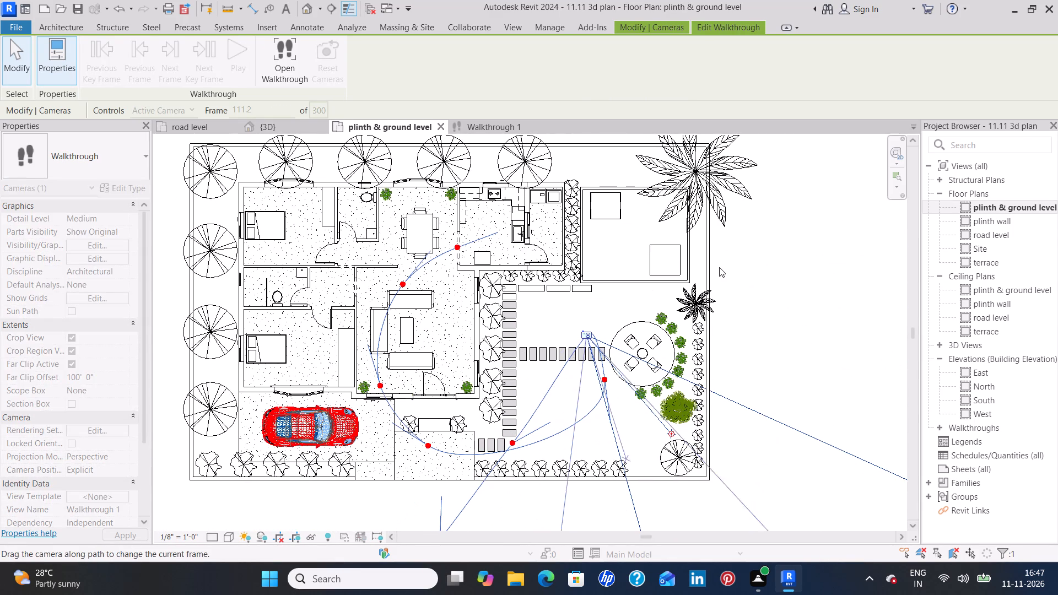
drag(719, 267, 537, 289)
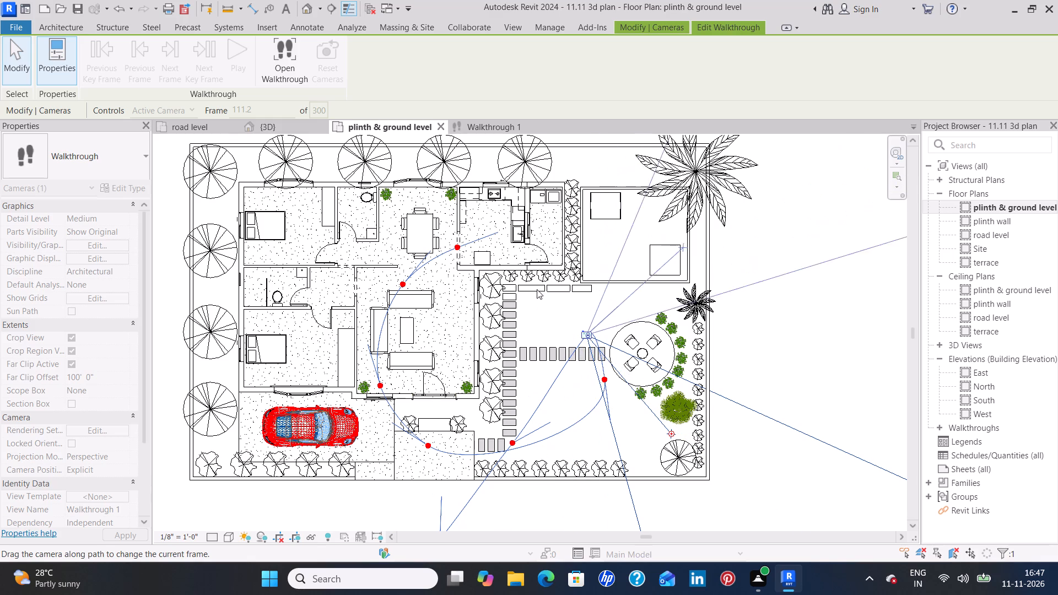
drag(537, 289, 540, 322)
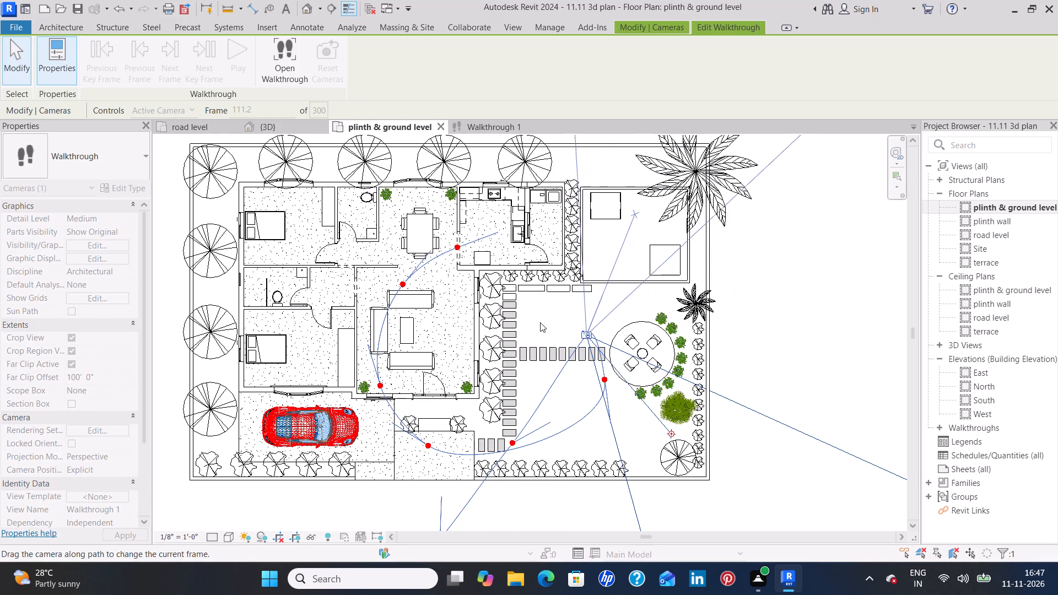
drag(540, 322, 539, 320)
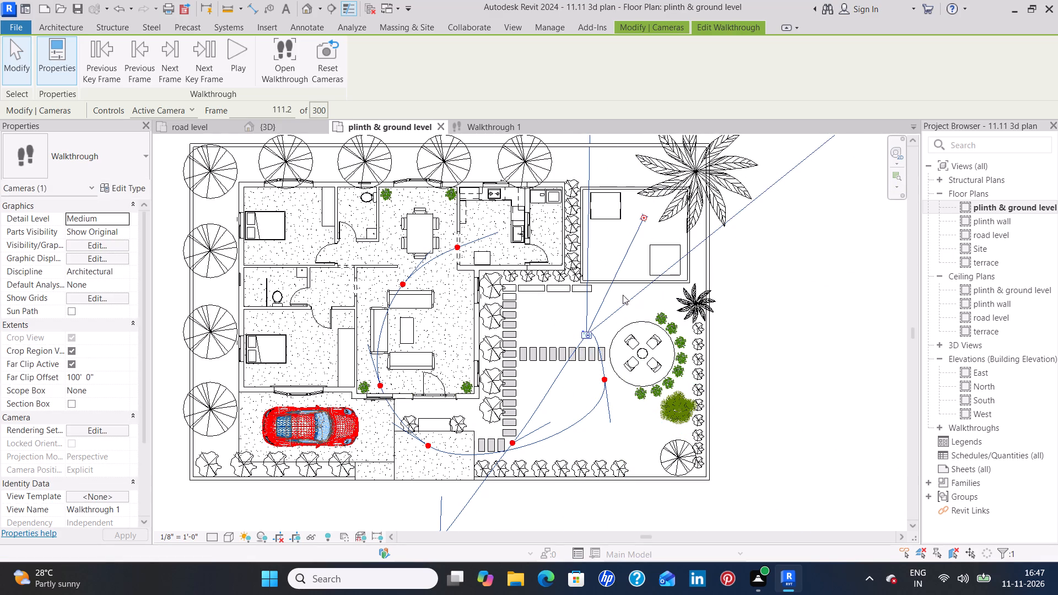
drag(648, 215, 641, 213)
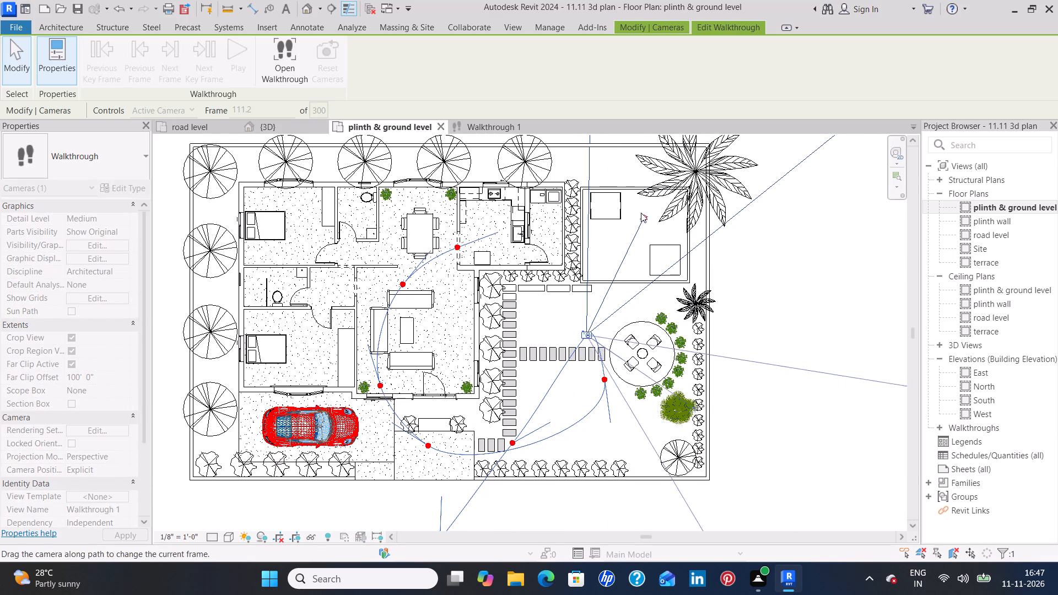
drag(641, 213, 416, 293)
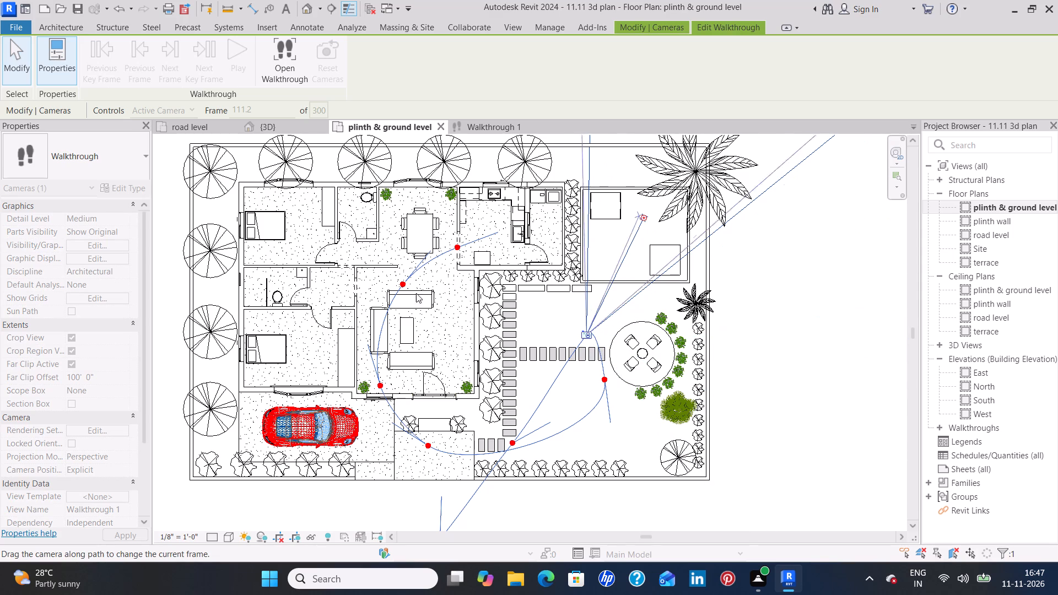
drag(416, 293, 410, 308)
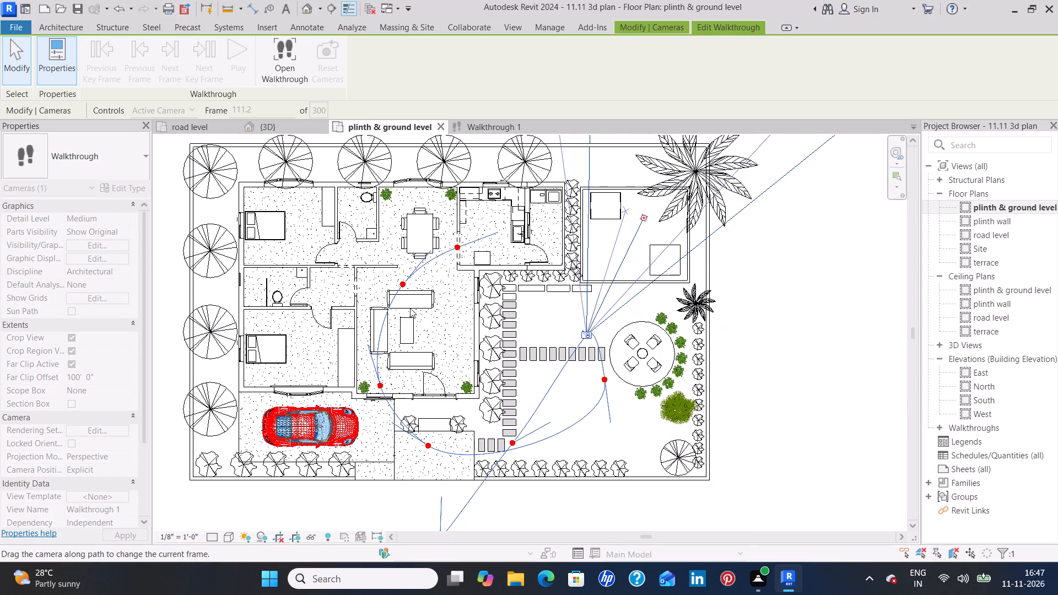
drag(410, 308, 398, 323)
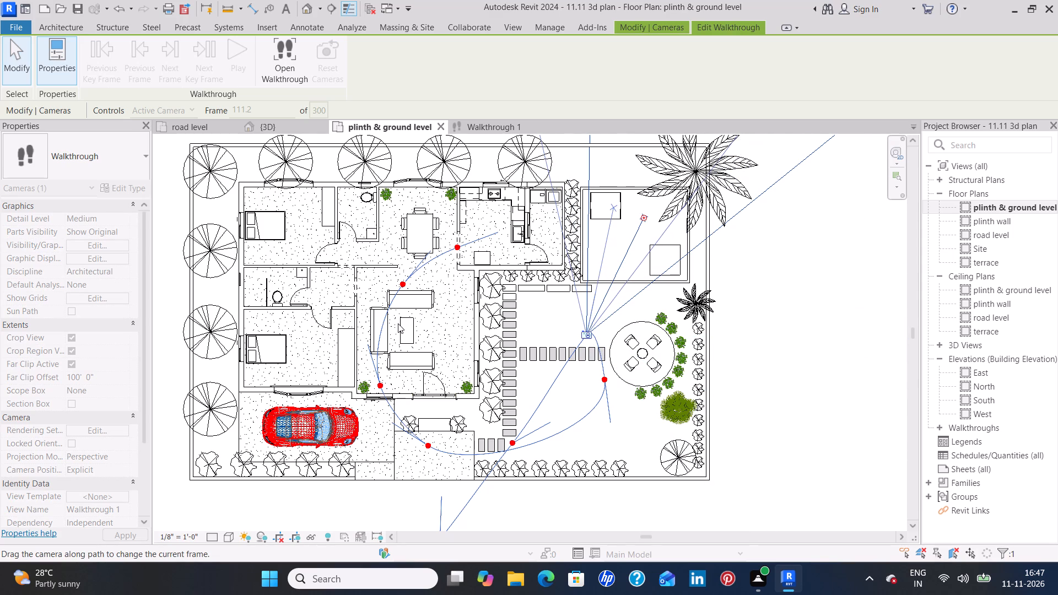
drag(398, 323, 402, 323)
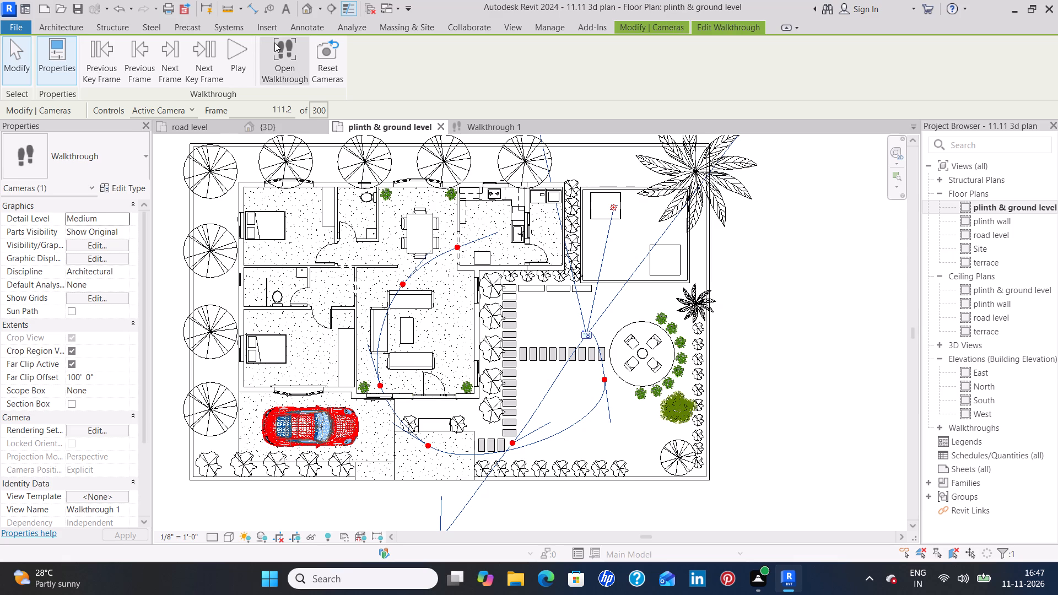
Open the third key frame's camera view and extend its crop region downward over the stepping stones and outward on one side.
click(283, 59)
scroll(490, 329, down, 5)
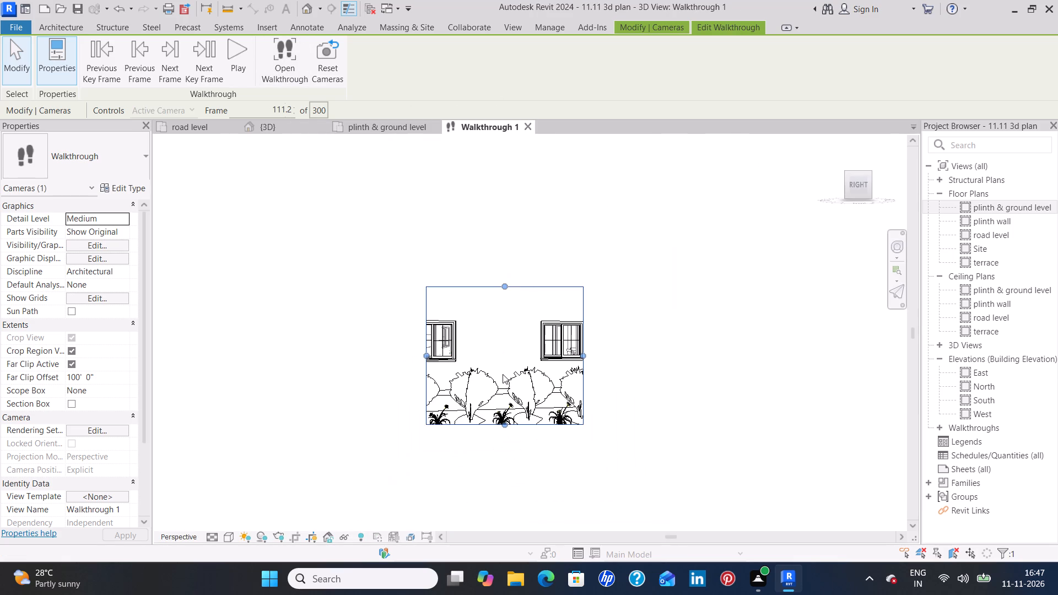
drag(503, 422, 502, 465)
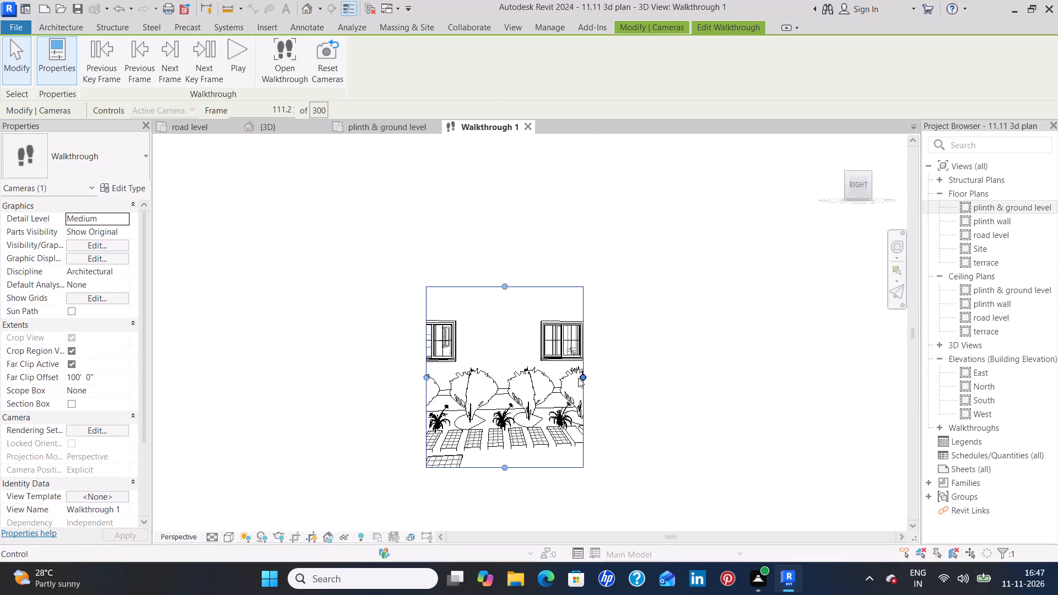
drag(591, 377, 651, 394)
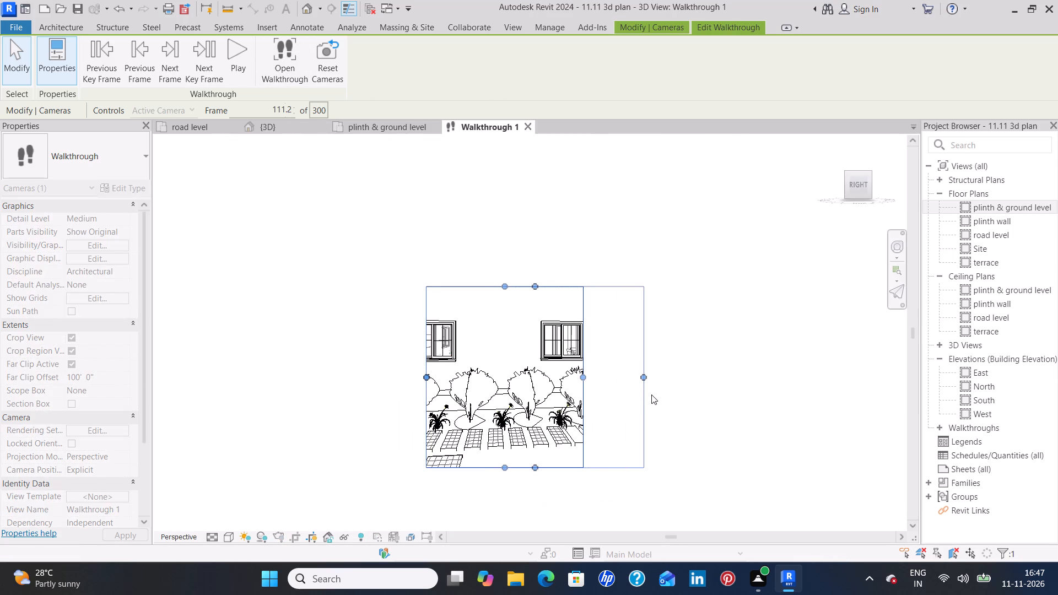
In the ground-level plan, re-aim the third key frame's camera from the living room toward the dining area.
click(375, 128)
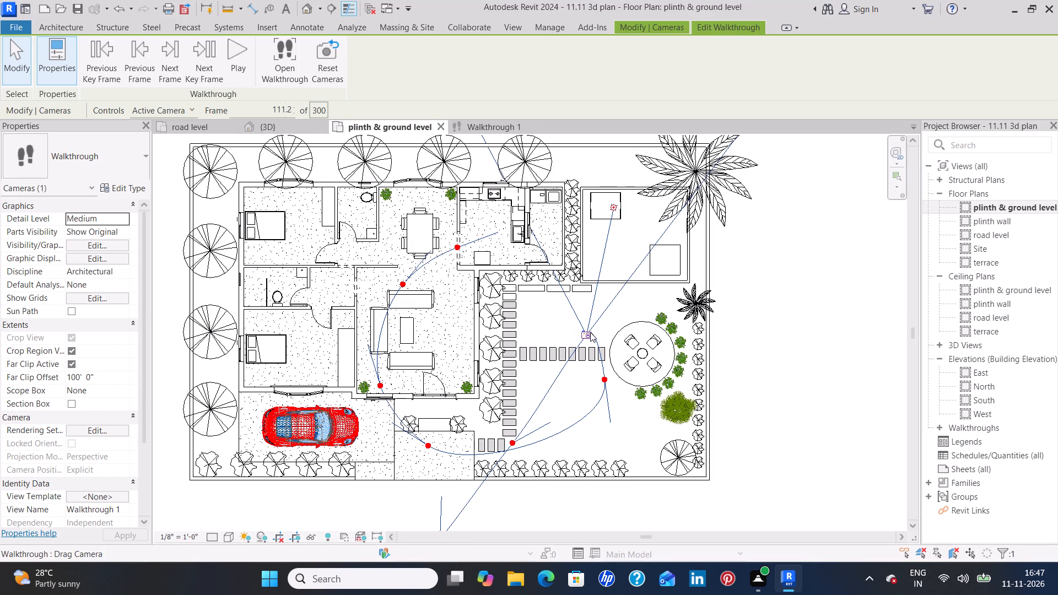
drag(590, 332, 584, 337)
drag(612, 205, 469, 174)
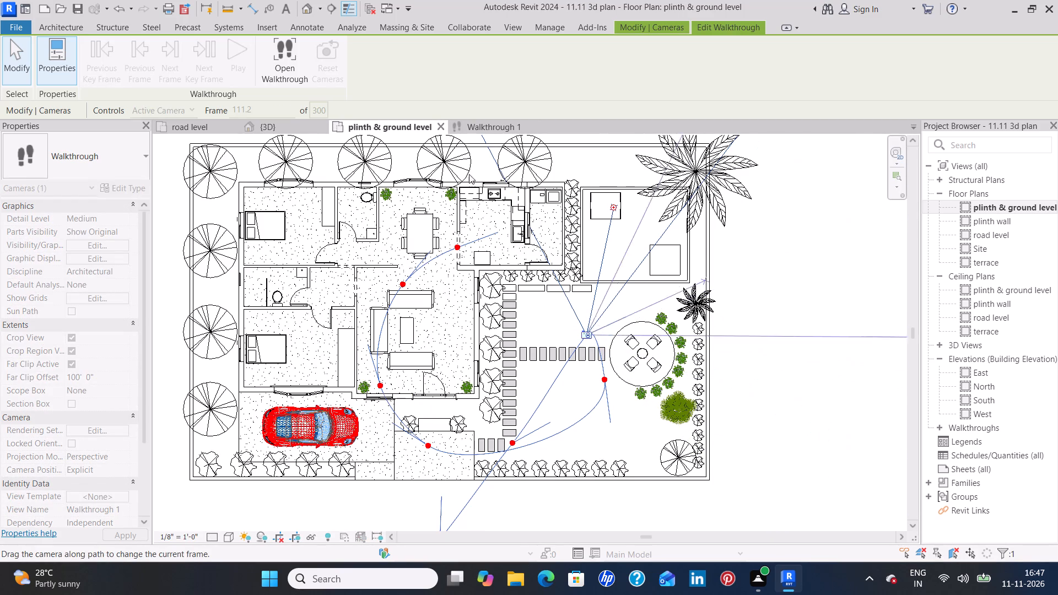
drag(469, 174, 406, 243)
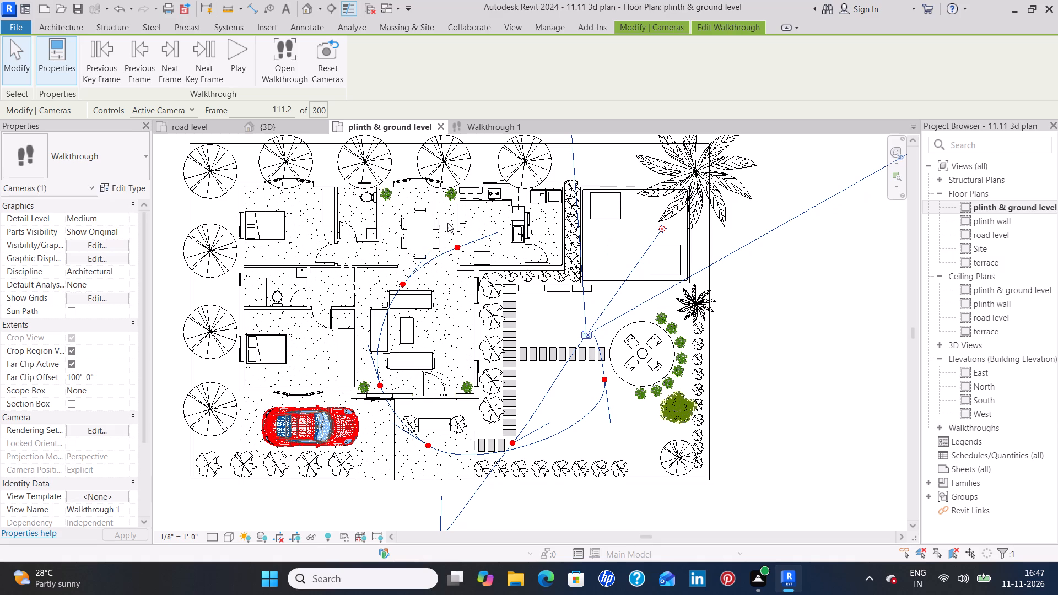
Open the re-aimed camera view and enlarge its crop region downward, leftward and upward to take in the stepping stones, both windows and the roof overhang.
click(278, 57)
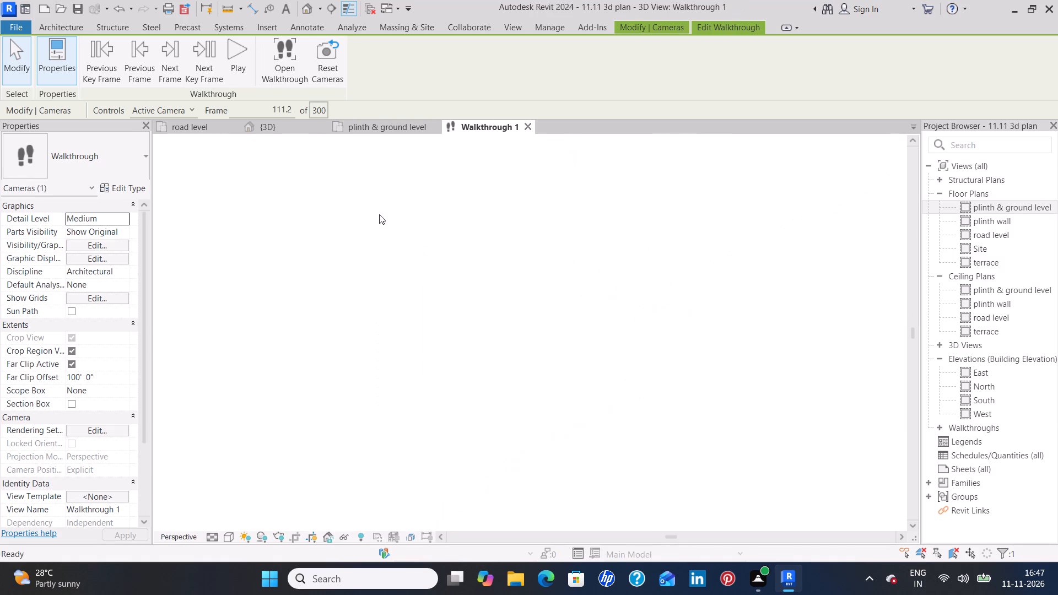
scroll(530, 415, down, 4)
middle_drag(529, 416, 527, 399)
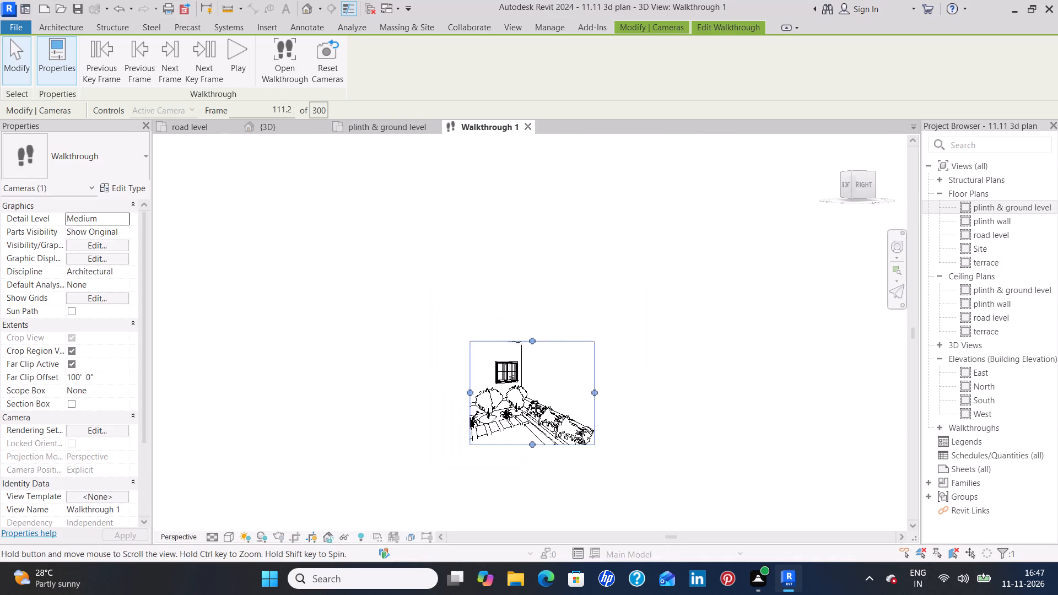
middle_drag(527, 399, 538, 299)
drag(546, 331, 535, 399)
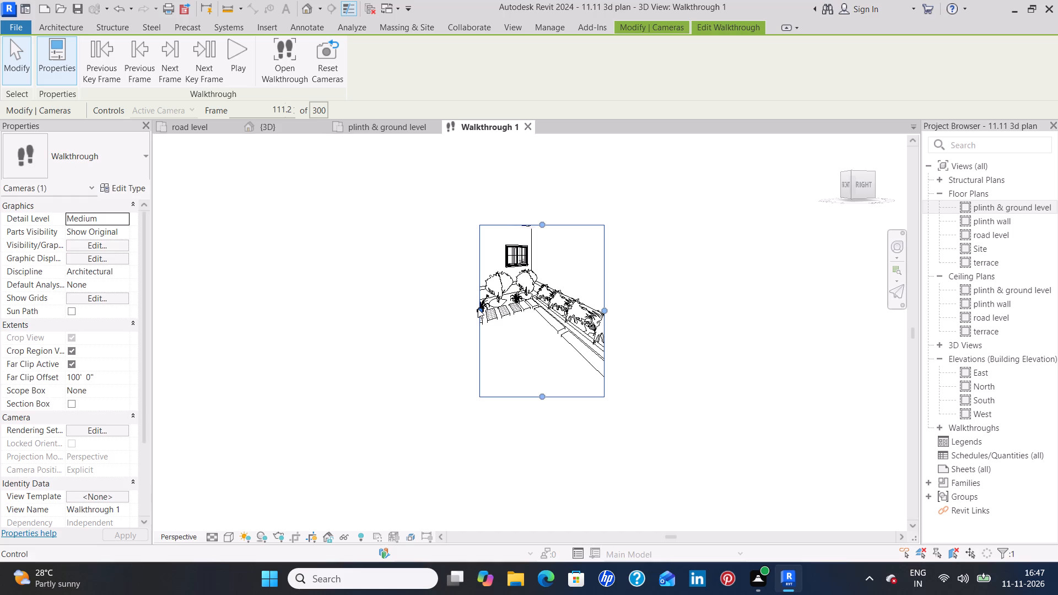
drag(478, 309, 344, 318)
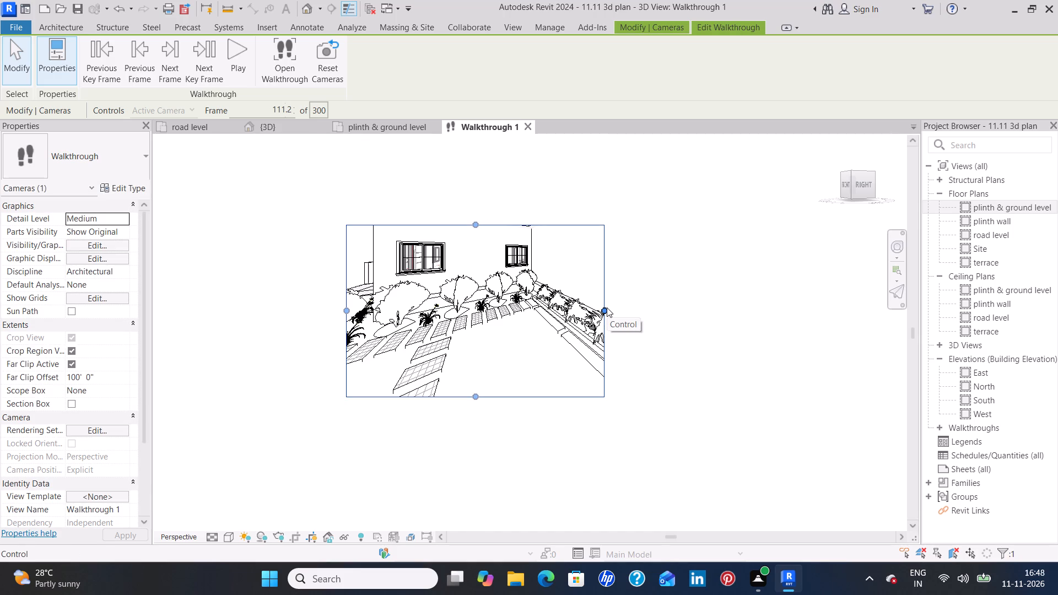
drag(469, 223, 476, 151)
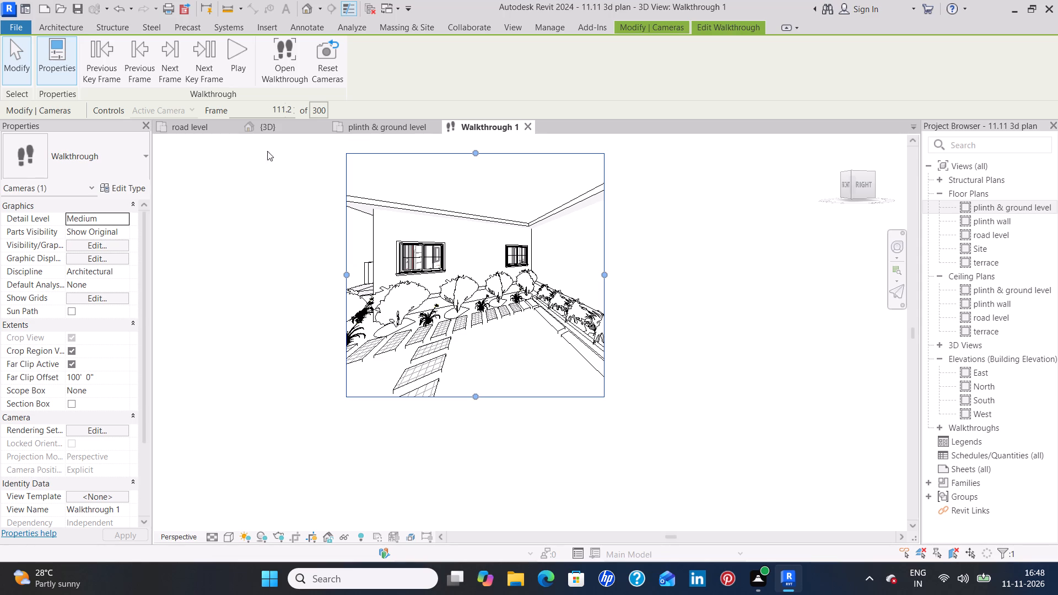
In the ground-level plan, move the walkthrough camera to the key frame beside the round patio and aim it at the rear corner court.
drag(369, 131, 375, 130)
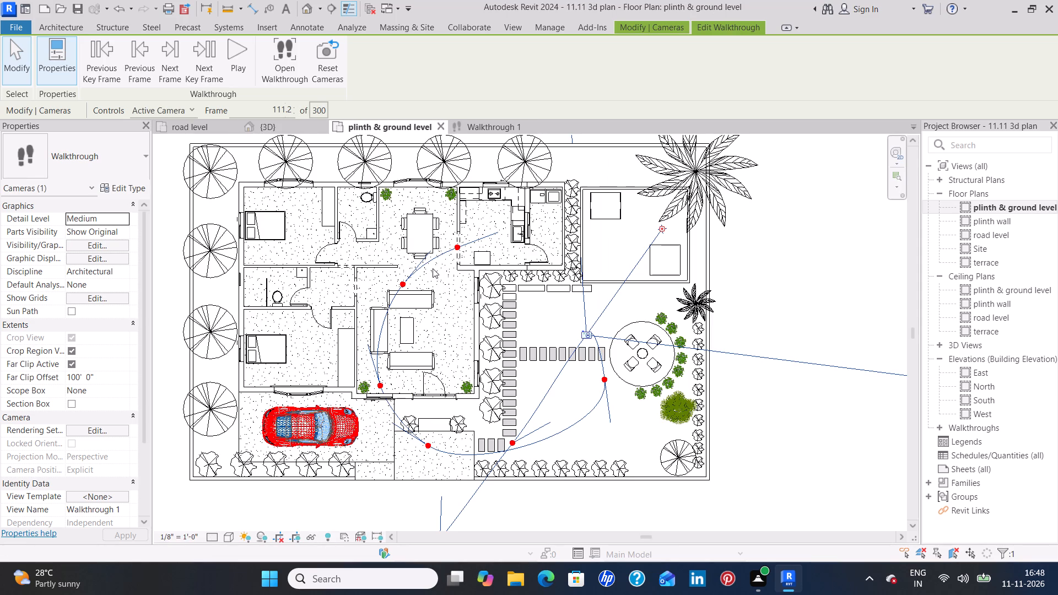
drag(586, 333, 592, 339)
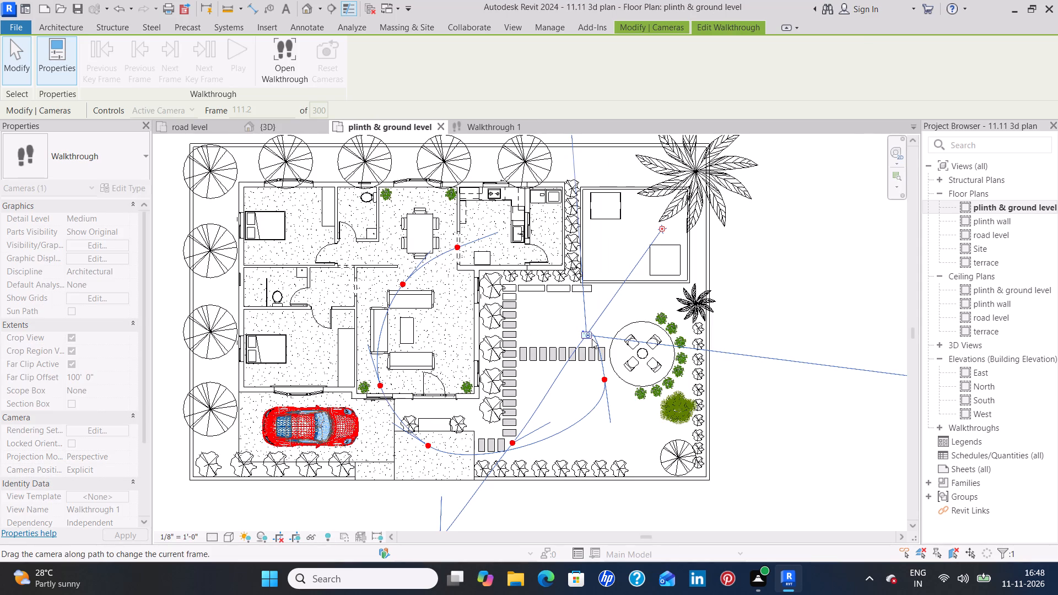
drag(592, 339, 612, 387)
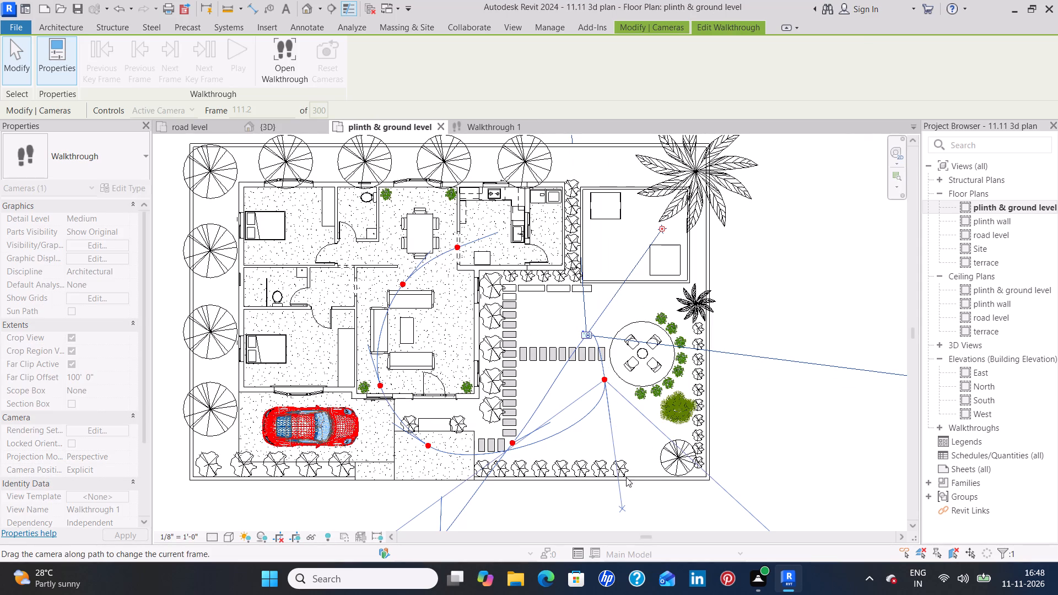
drag(586, 334, 604, 360)
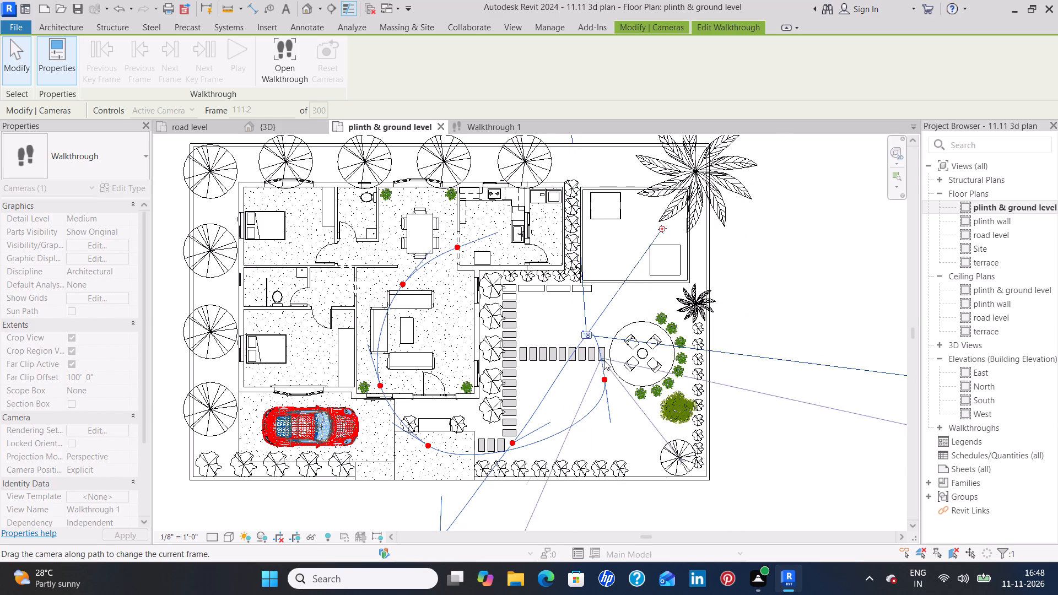
drag(604, 360, 606, 377)
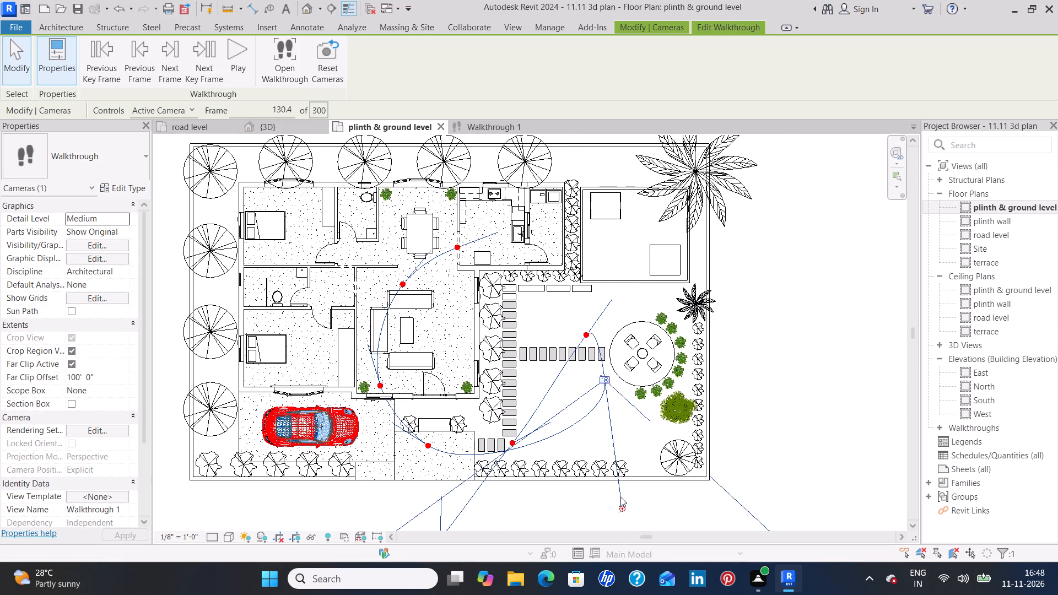
drag(622, 508, 675, 218)
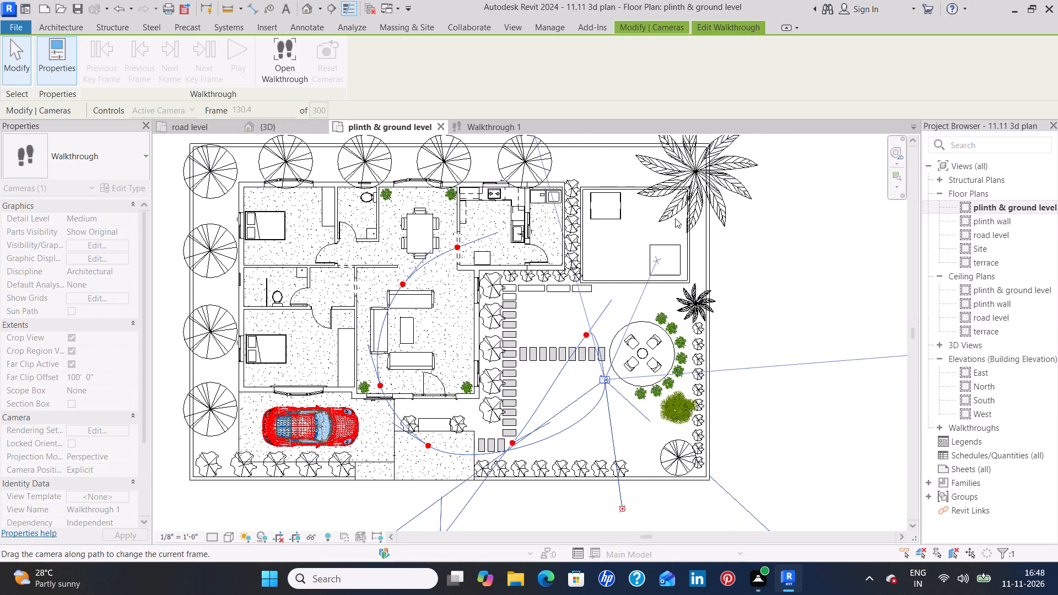
drag(675, 218, 674, 220)
Open the walkthrough view to check the patio key frame's view toward the rear corner court.
click(282, 70)
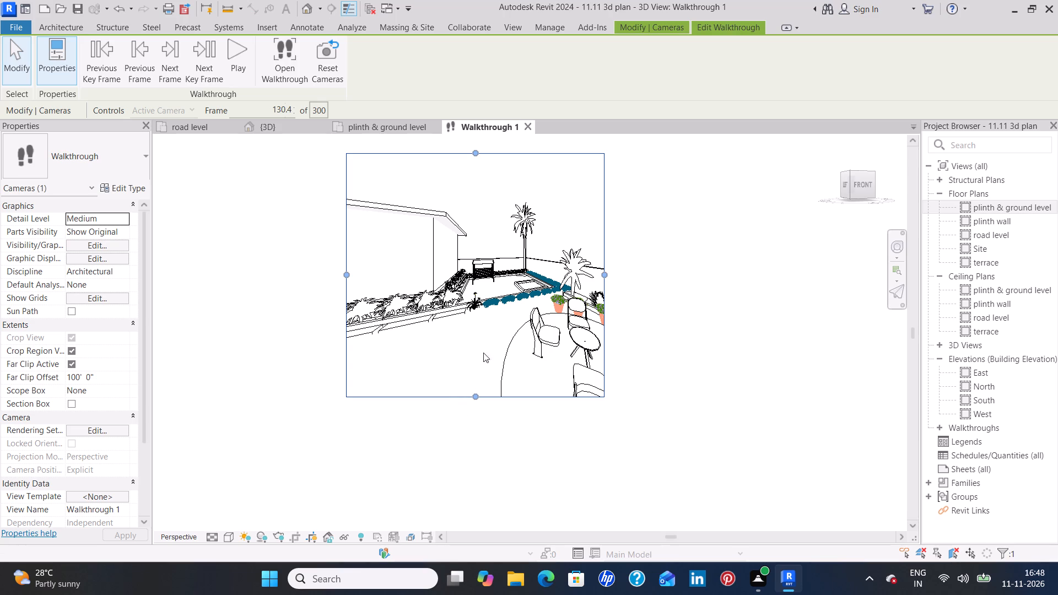
click(249, 322)
click(561, 283)
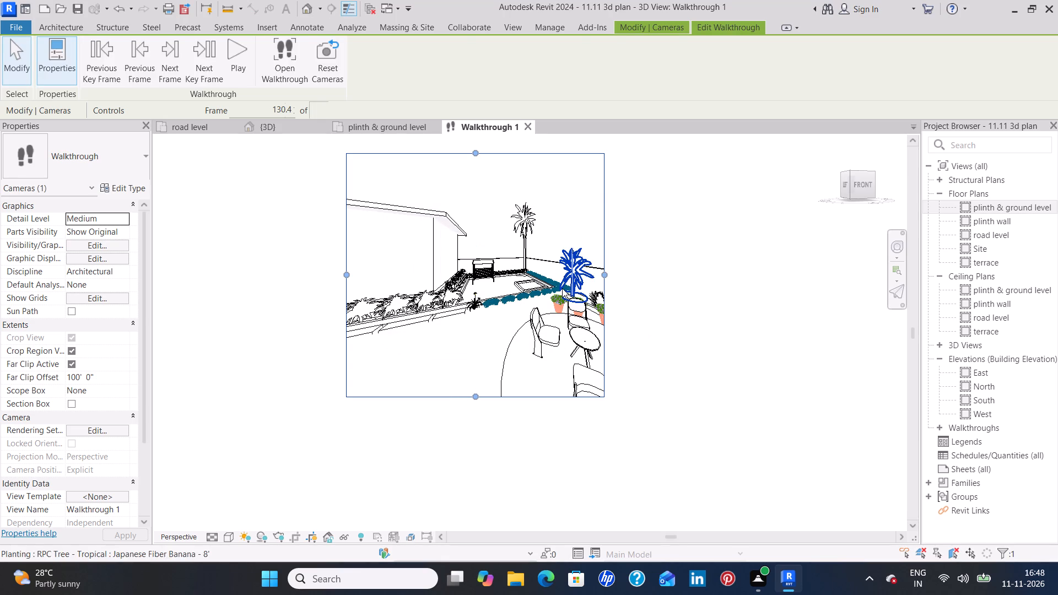
click(662, 73)
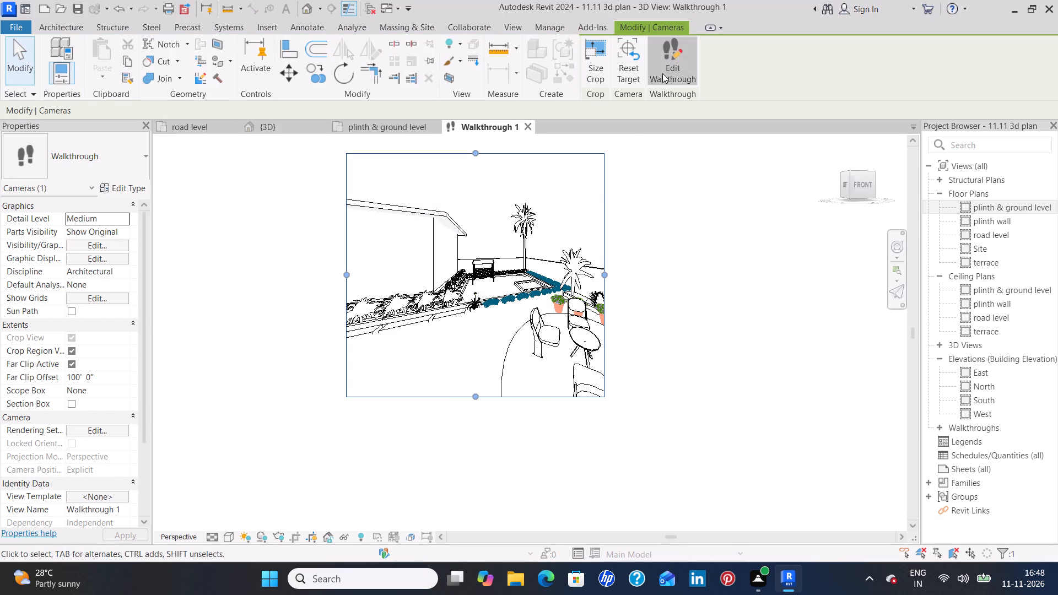
In the ground-level plan, move the camera to the front entrance key frame at frame 198.9 and aim it at the parked car.
click(370, 128)
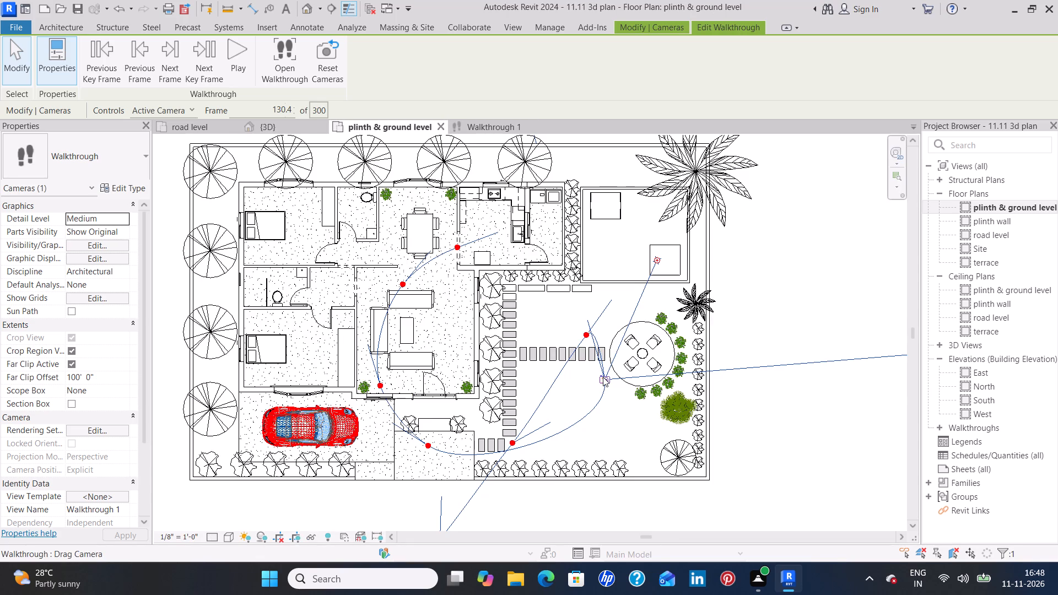
drag(603, 377, 516, 455)
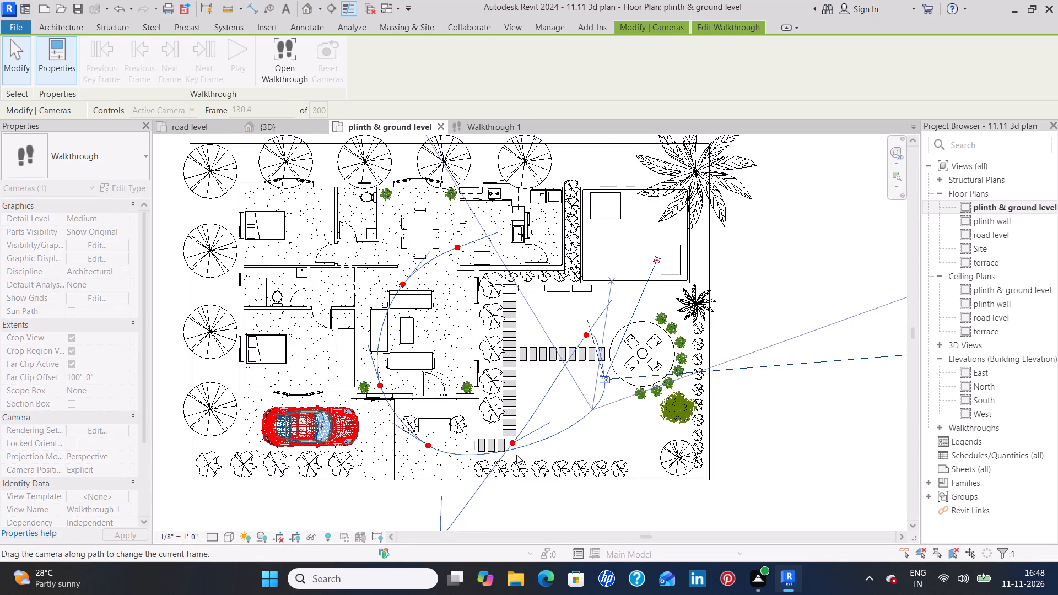
drag(516, 455, 423, 443)
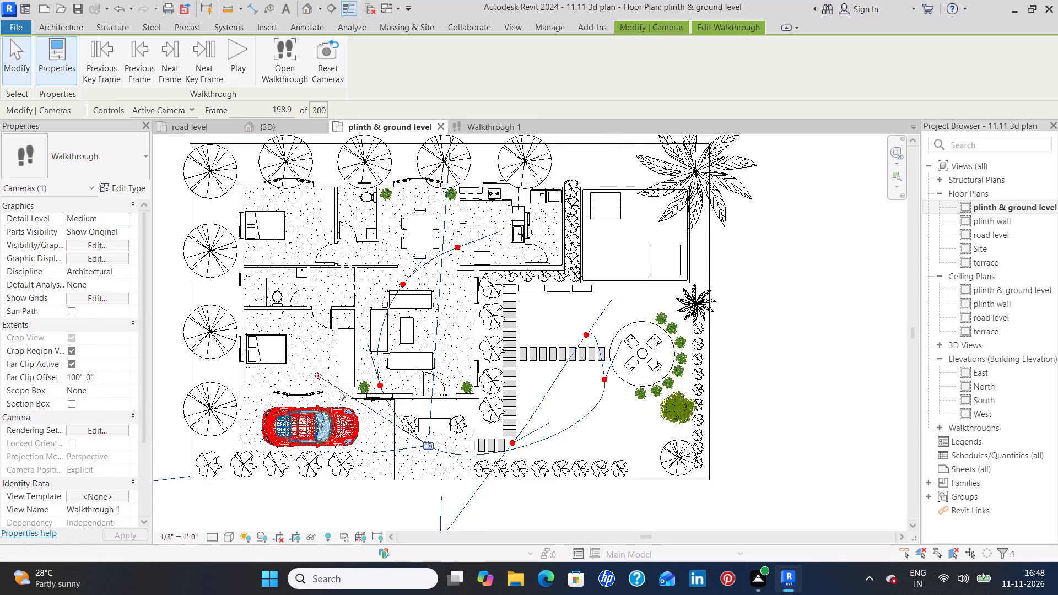
drag(319, 375, 319, 380)
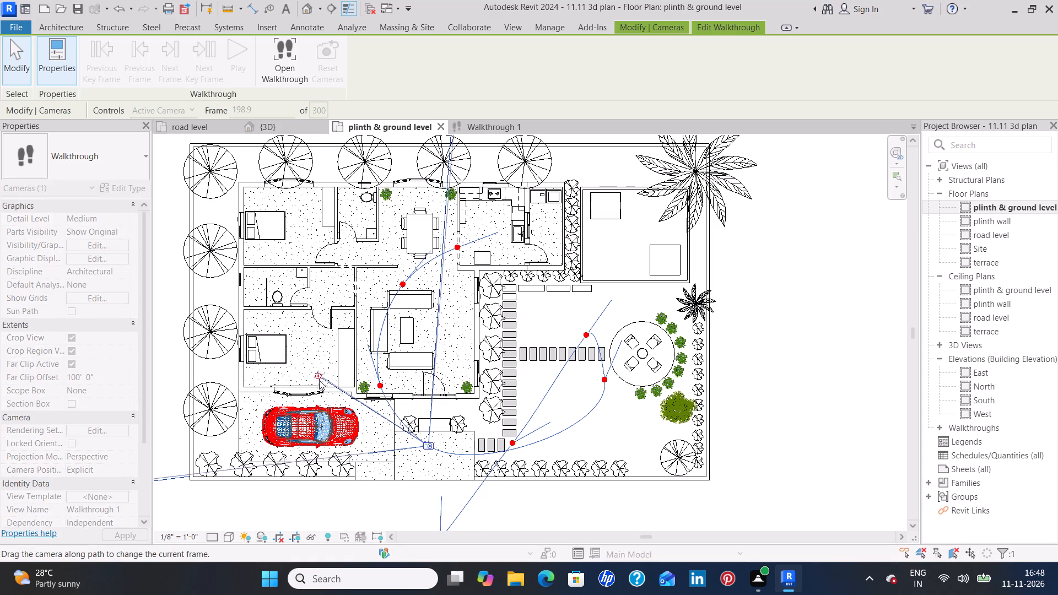
drag(319, 380, 308, 422)
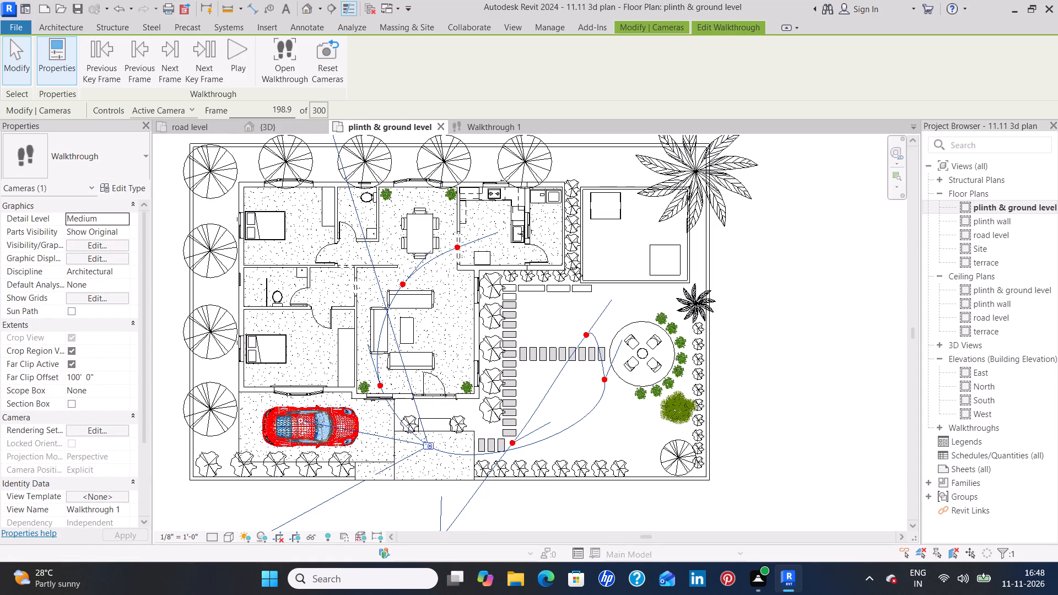
Open the car-facing camera view and trim the empty area beyond the boundary wall out of its crop region.
click(285, 73)
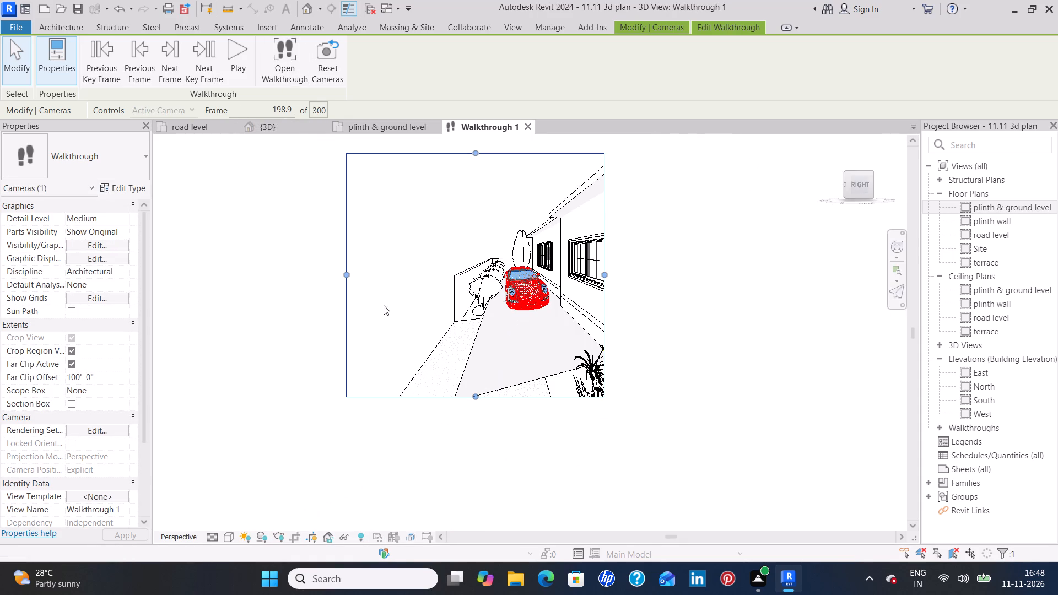
drag(343, 275, 438, 274)
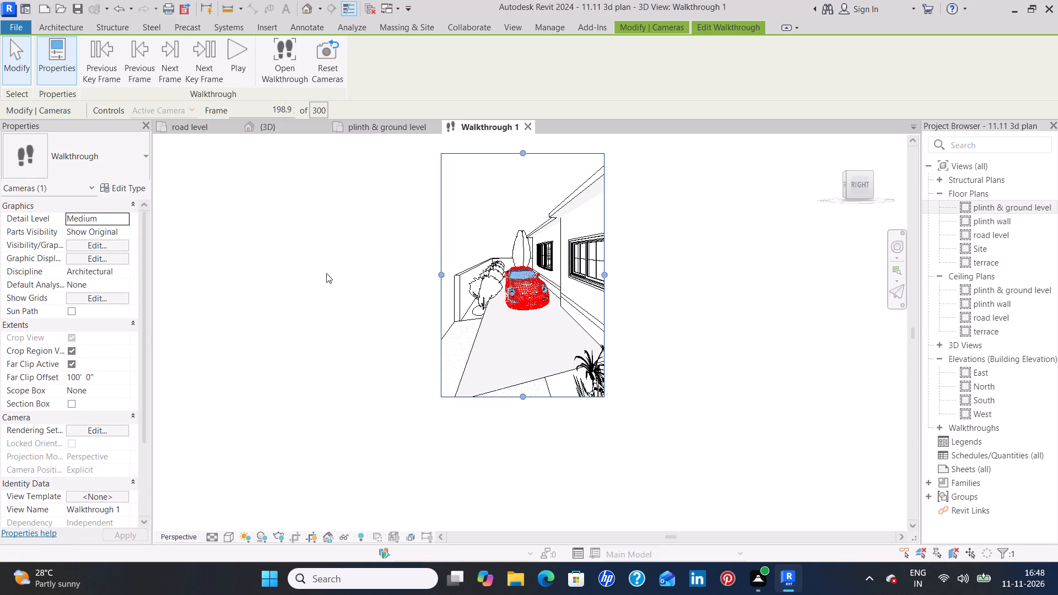
In the ground-level plan, move the camera to the living room key frame at frame 228.4 and aim it diagonally across the sofas.
click(384, 125)
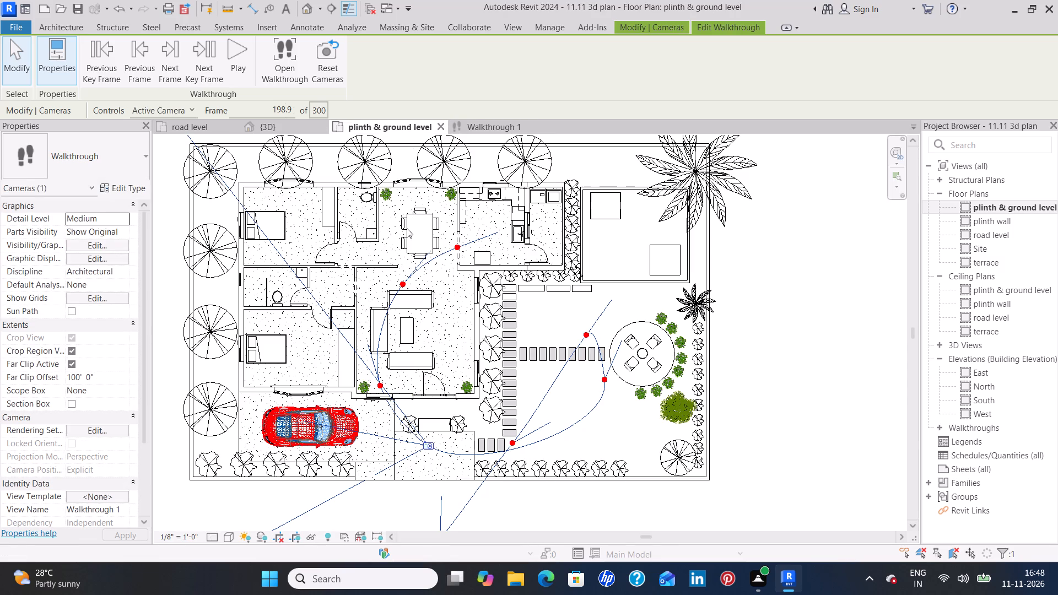
drag(422, 443, 395, 408)
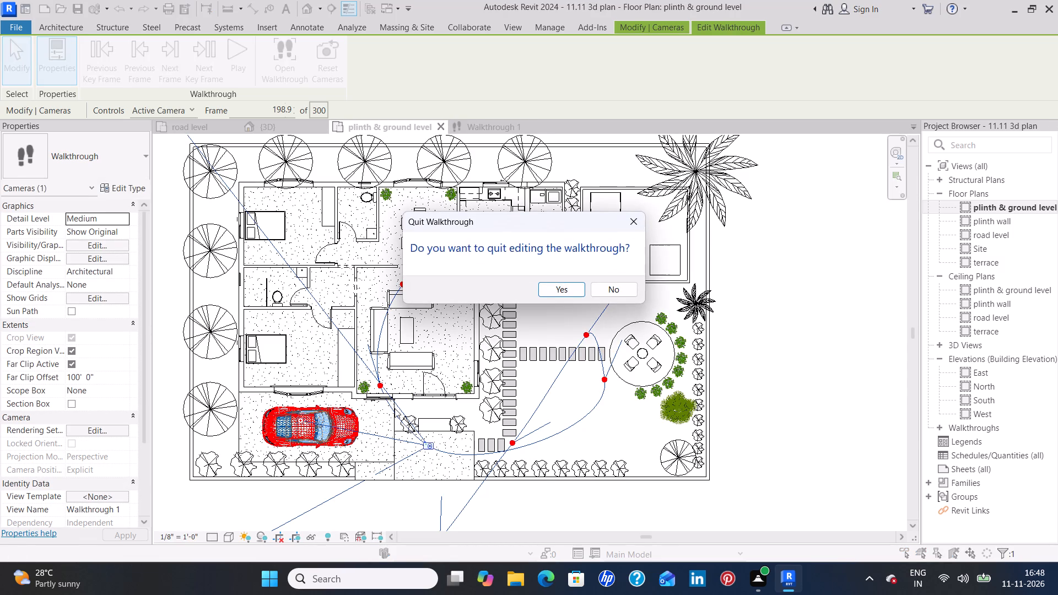
drag(395, 408, 392, 403)
click(564, 291)
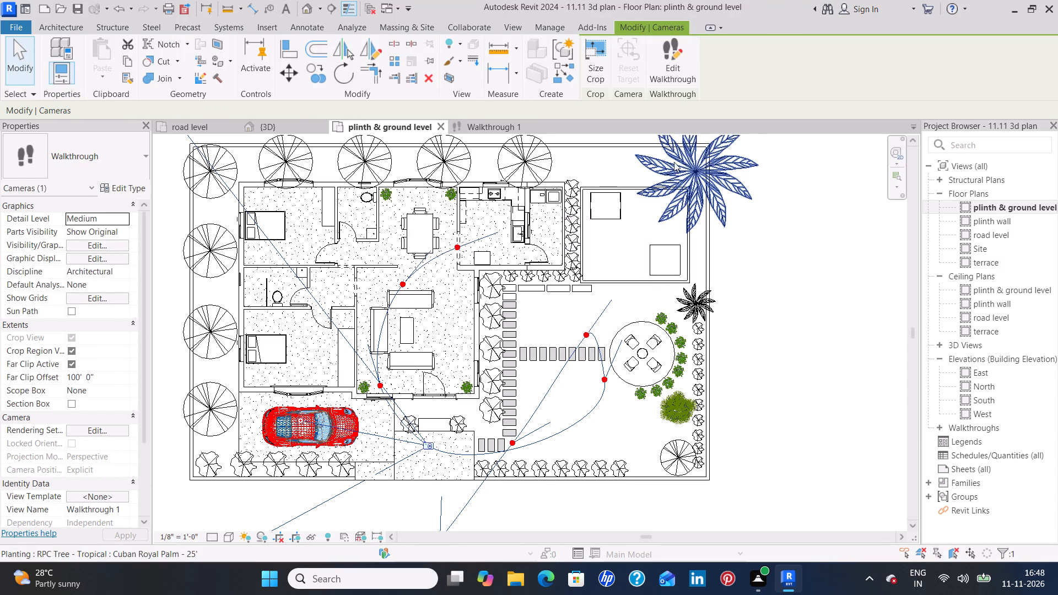
click(678, 75)
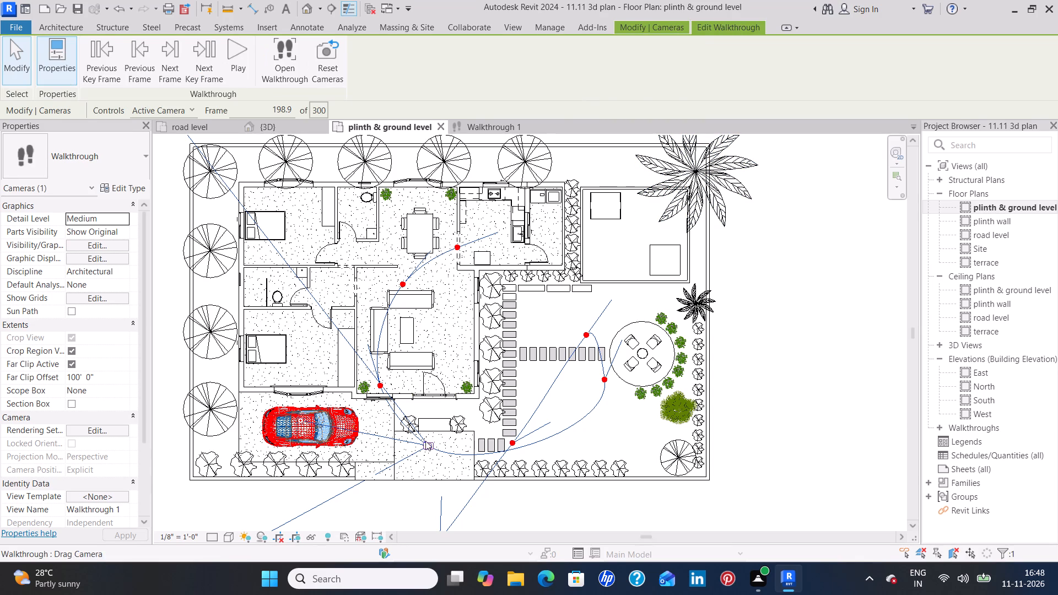
drag(427, 443, 384, 380)
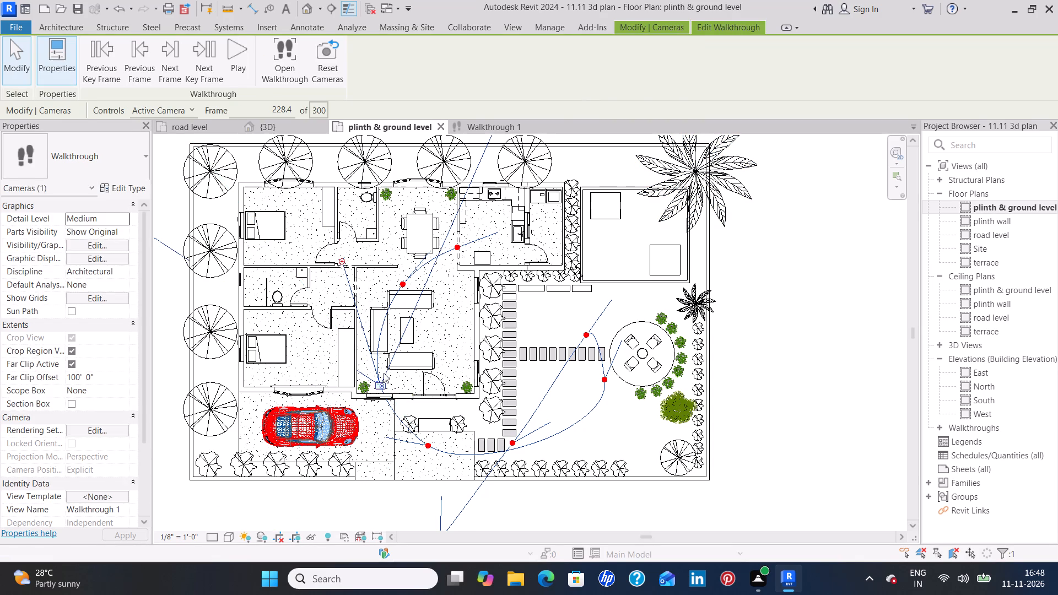
drag(341, 259, 450, 294)
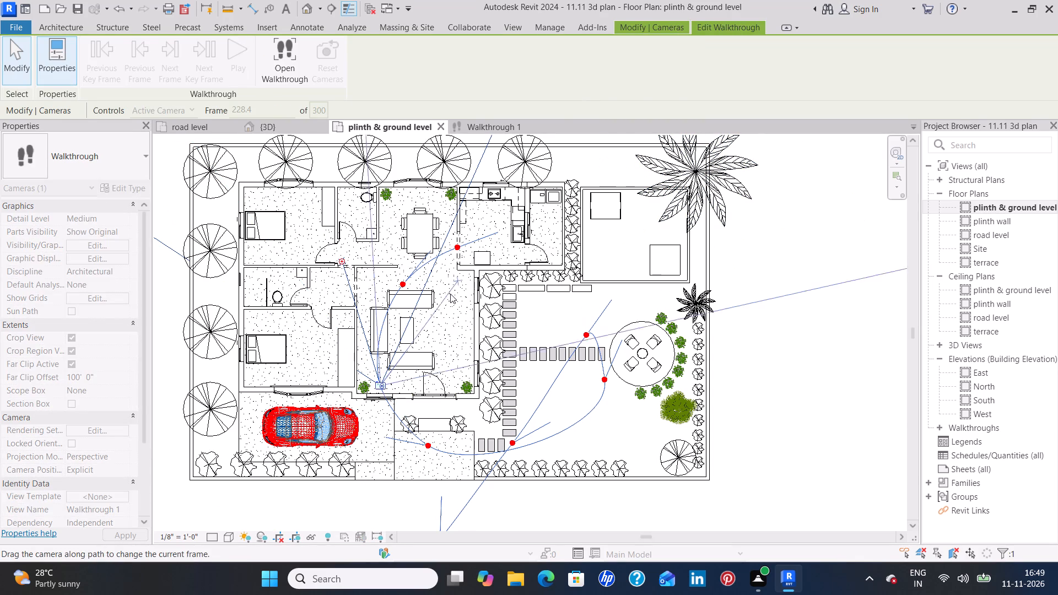
drag(450, 294, 458, 305)
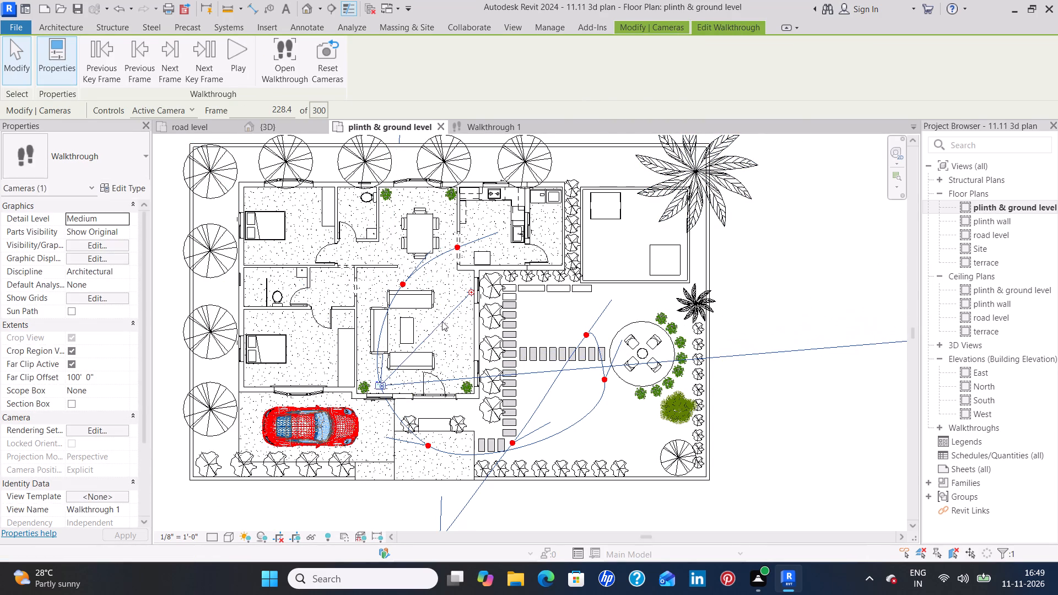
Open the living room camera view and extend its crop region leftward and downward to show more of the sofas.
click(280, 61)
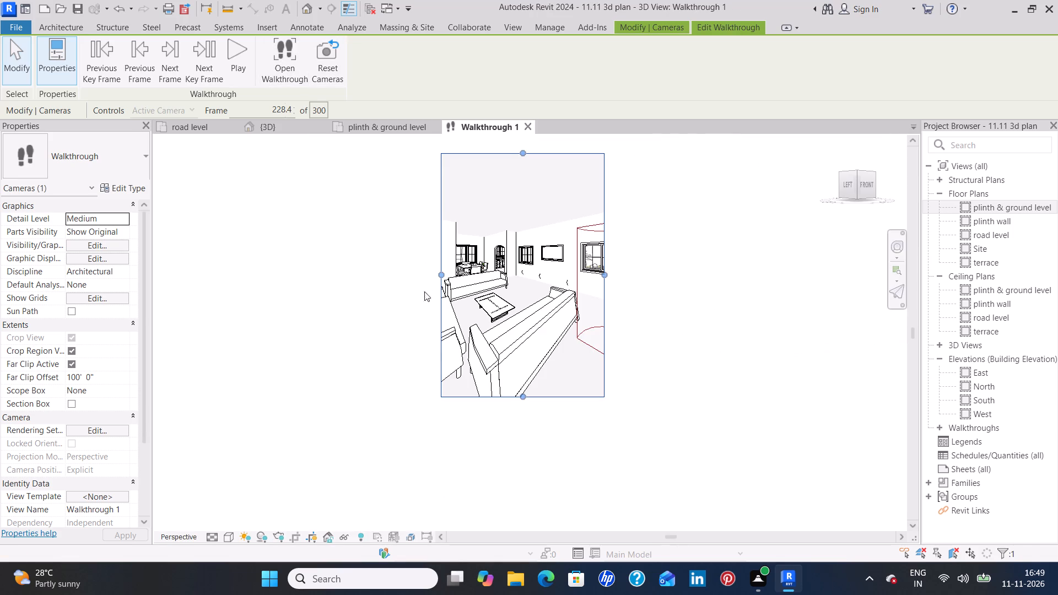
drag(443, 277, 387, 285)
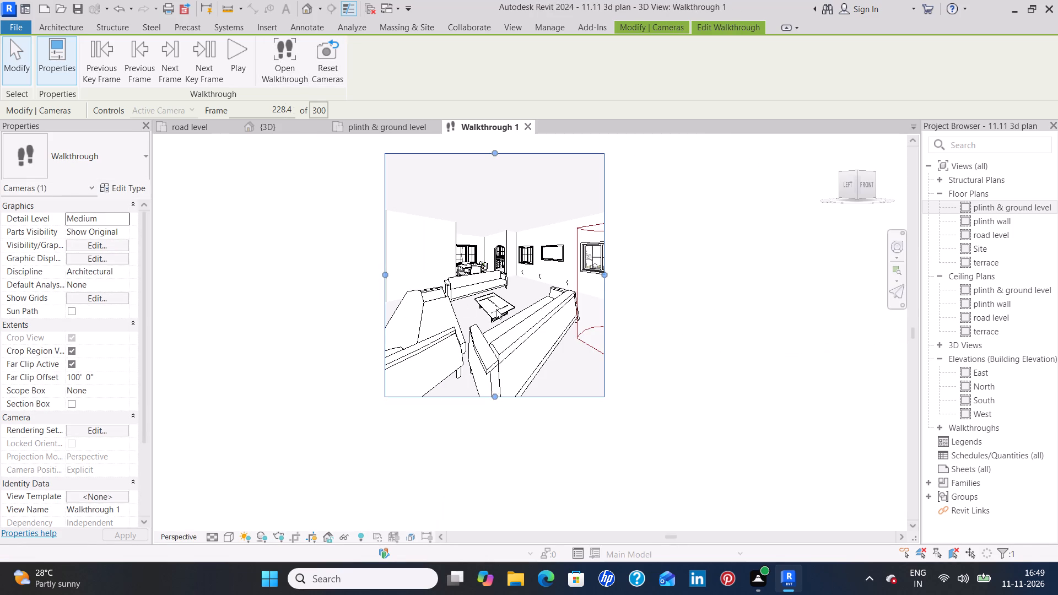
drag(495, 395, 494, 431)
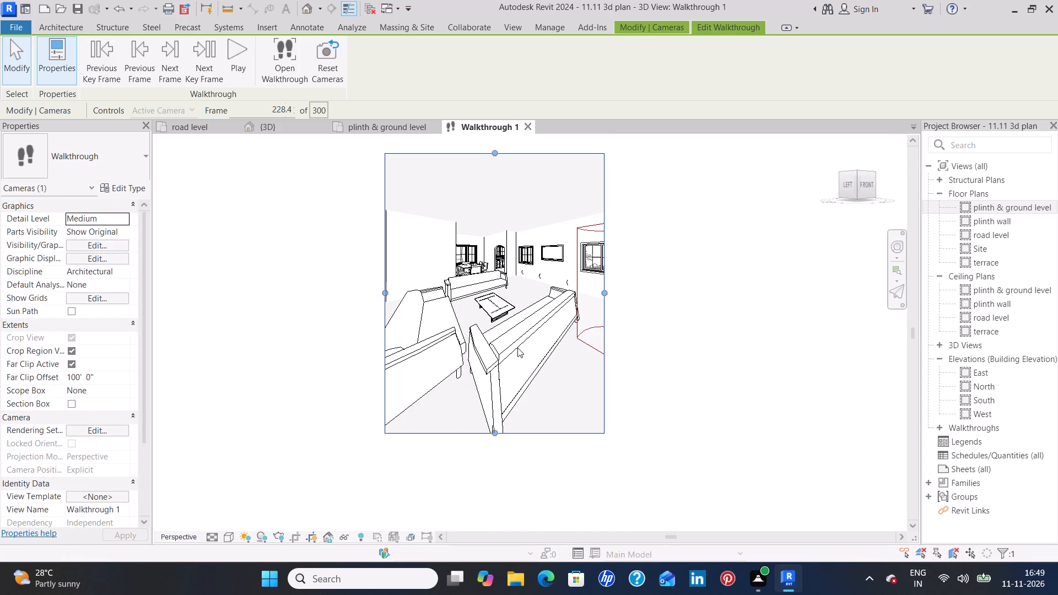
In the ground-level plan, move the camera to the key frame behind the living room sofa and aim it at the dining area's rear wall.
click(380, 130)
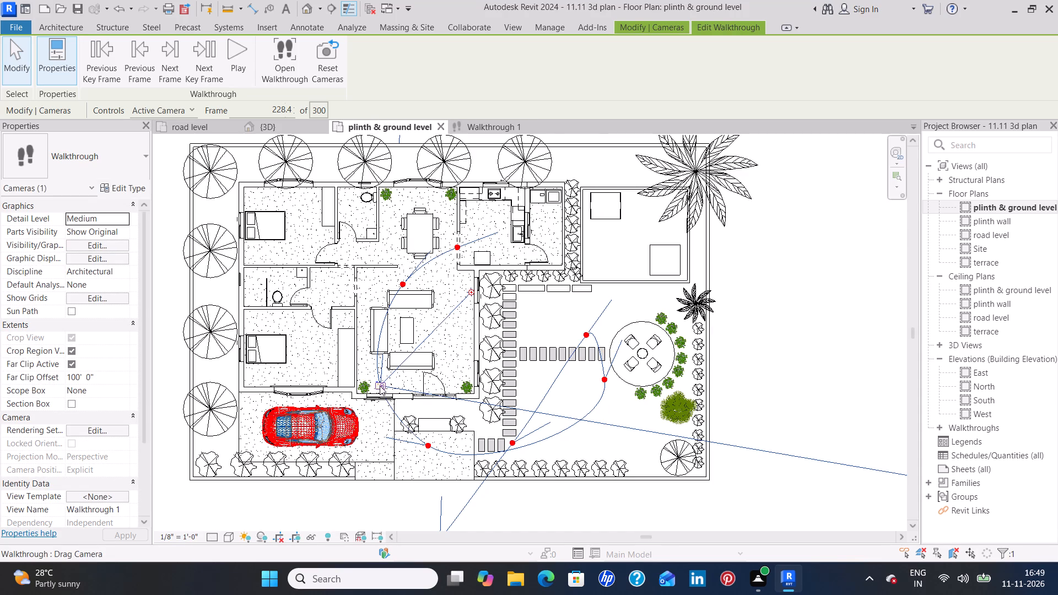
drag(382, 386, 398, 285)
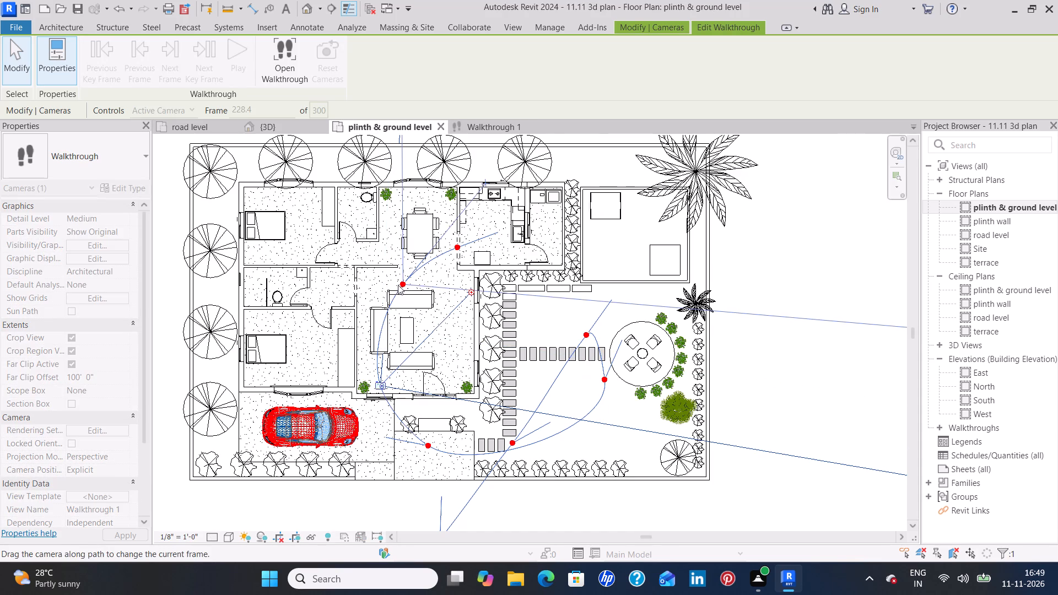
drag(398, 285, 399, 284)
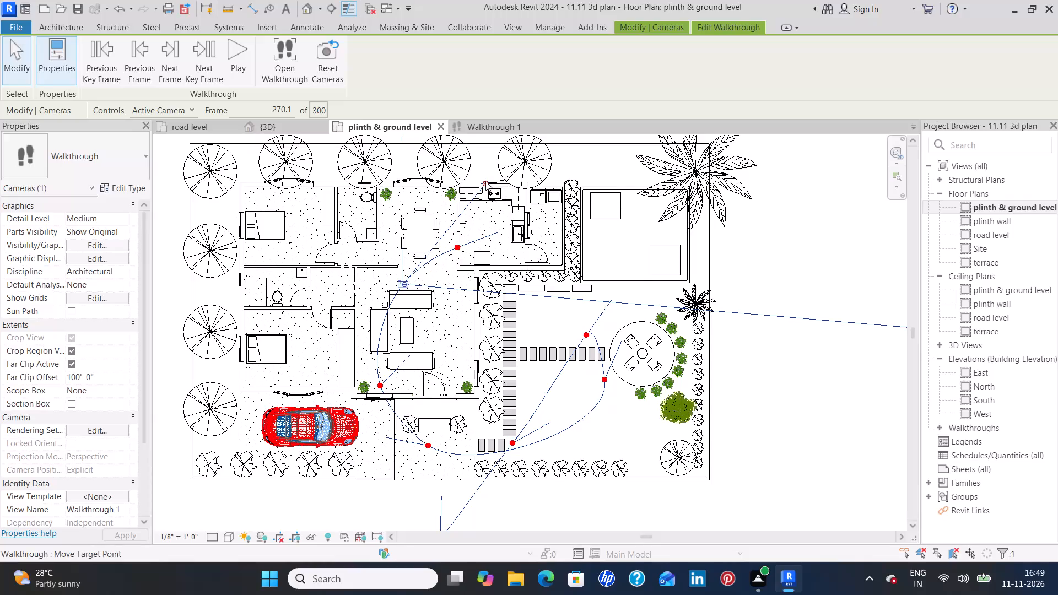
drag(482, 181, 431, 178)
Open the dining-area camera view, reshape its crop to exclude the blank wall and include the kitchen arch, and fine-tune the camera angle.
click(284, 77)
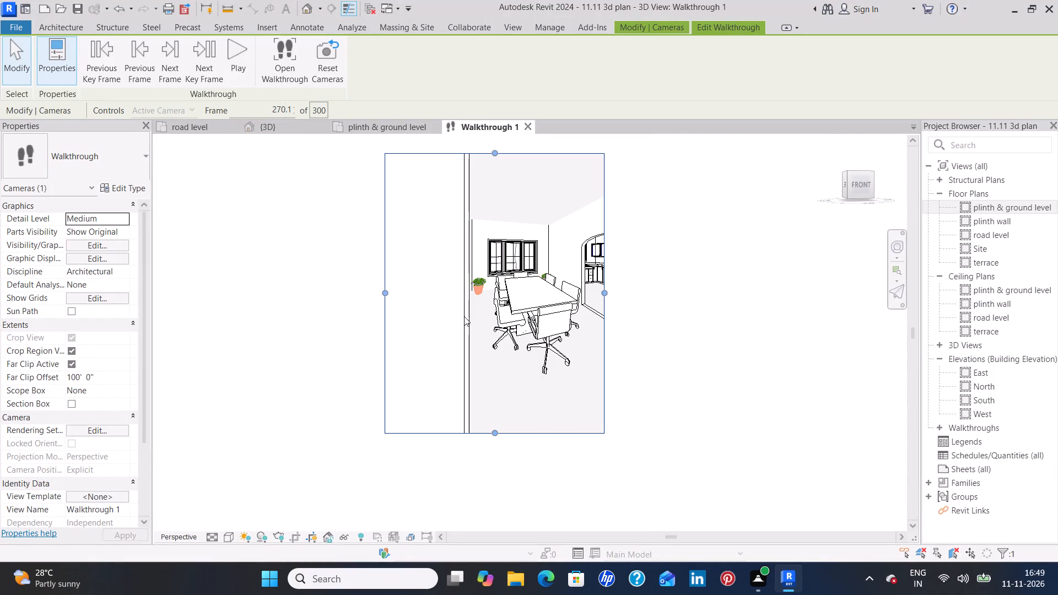
drag(388, 292, 445, 299)
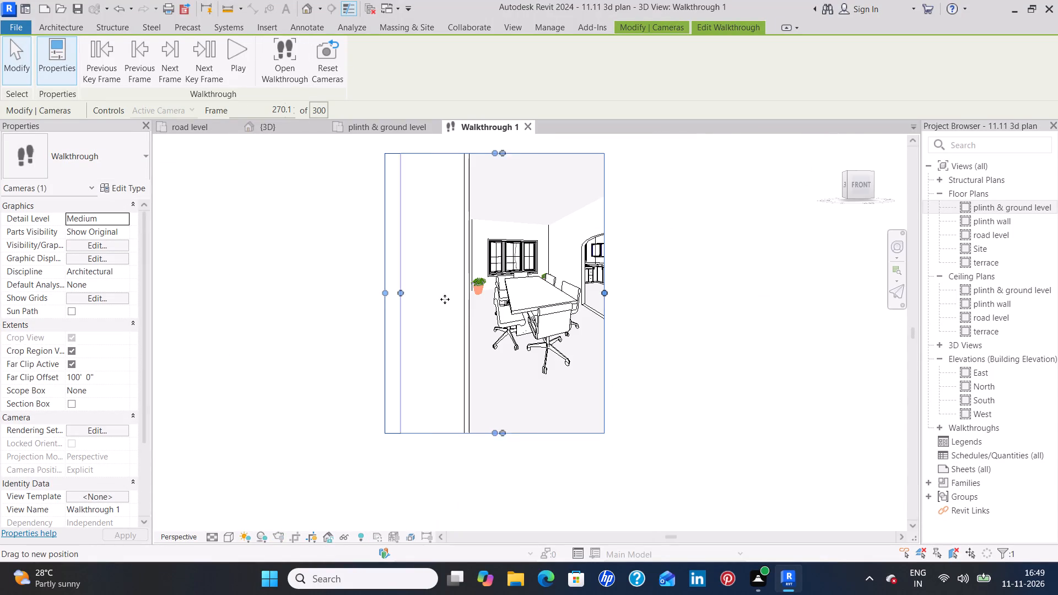
drag(445, 299, 472, 308)
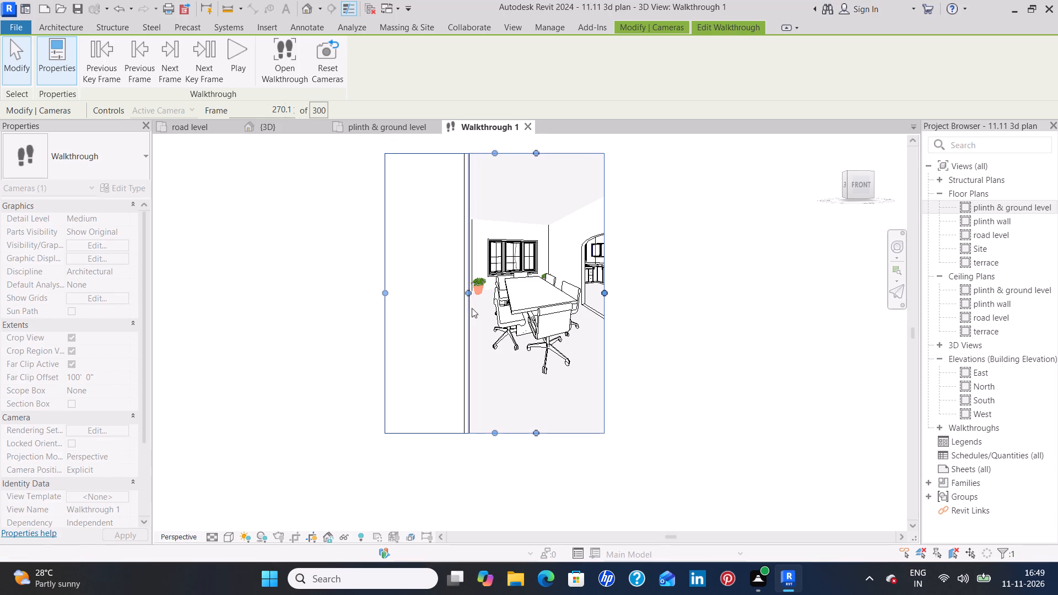
drag(603, 291, 640, 297)
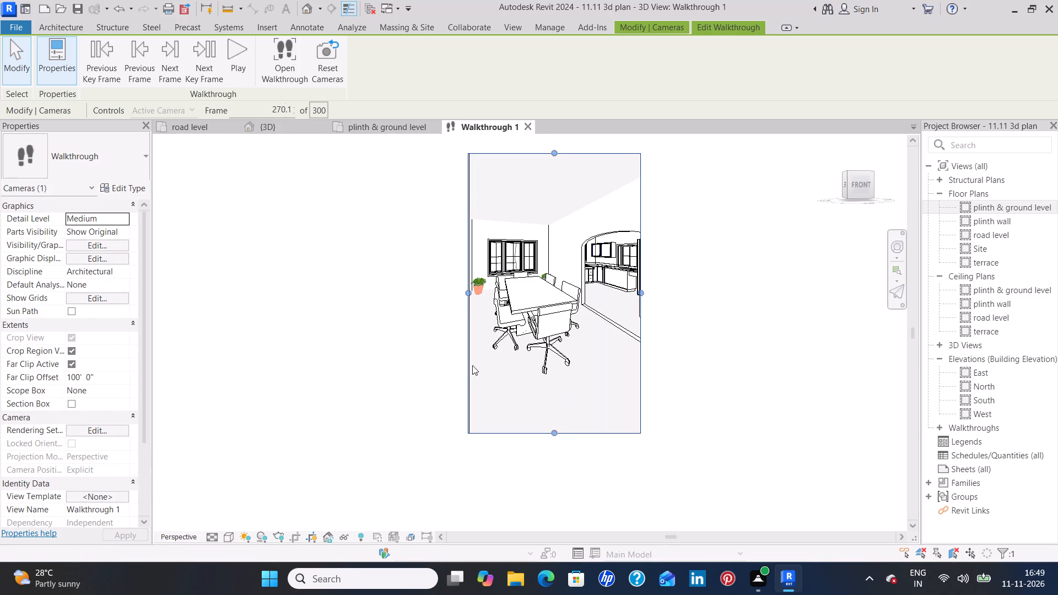
shift+middle_drag(544, 336, 549, 350)
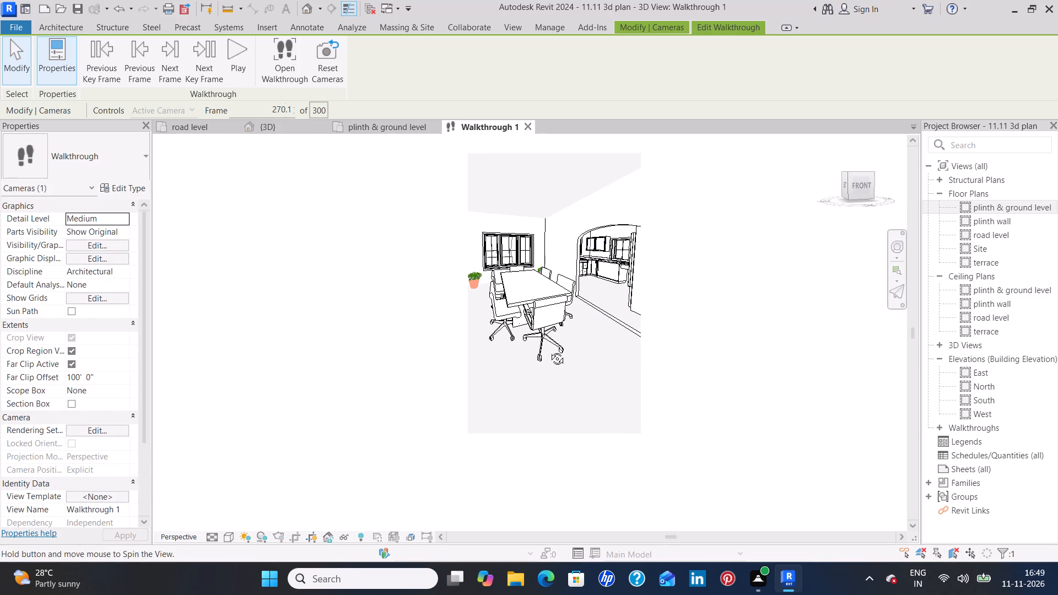
shift+middle_drag(549, 350, 541, 315)
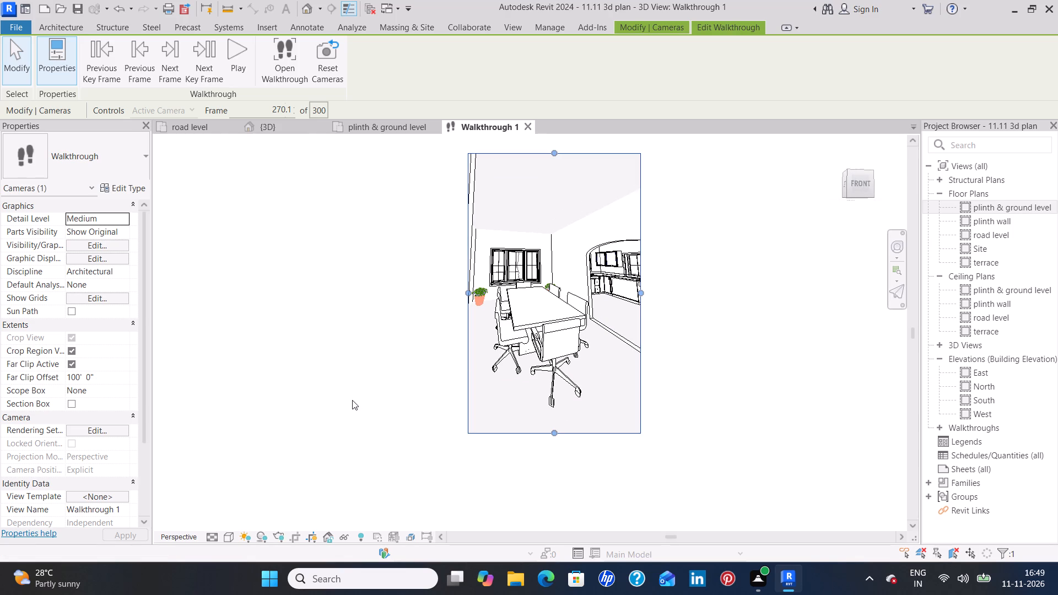
Reopen the walkthrough for editing and, in the ground-level plan, move the camera to the last key frame at the kitchen opening, frame 300.
click(353, 400)
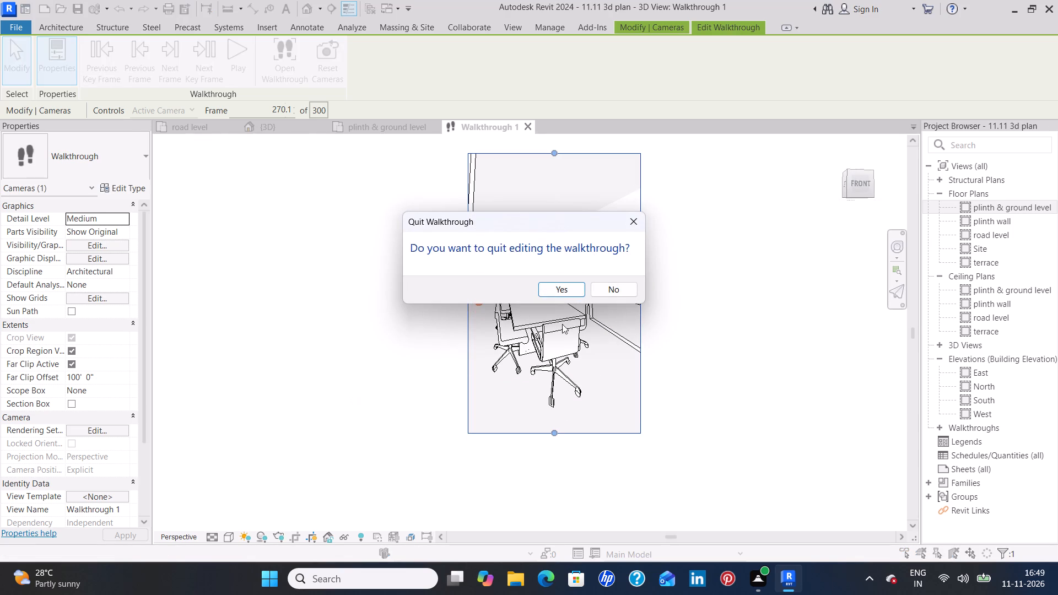
click(569, 286)
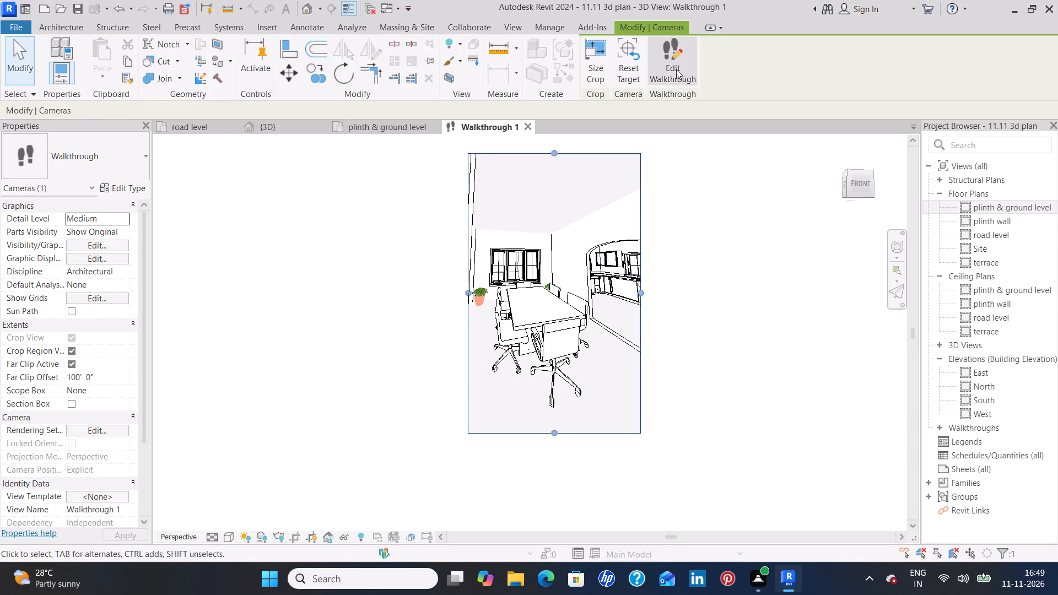
click(676, 69)
click(378, 131)
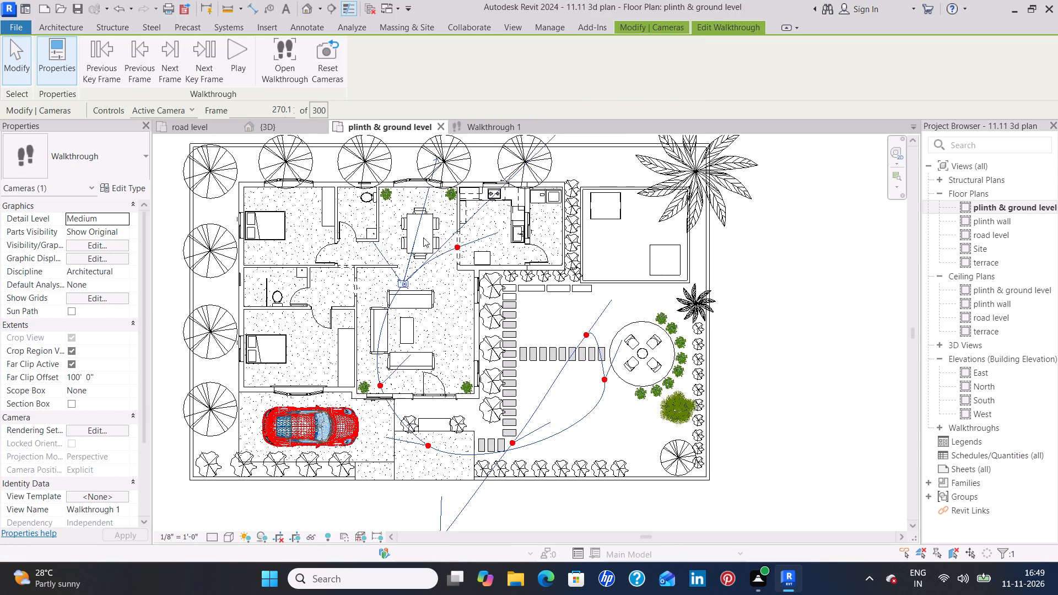
drag(401, 282, 448, 250)
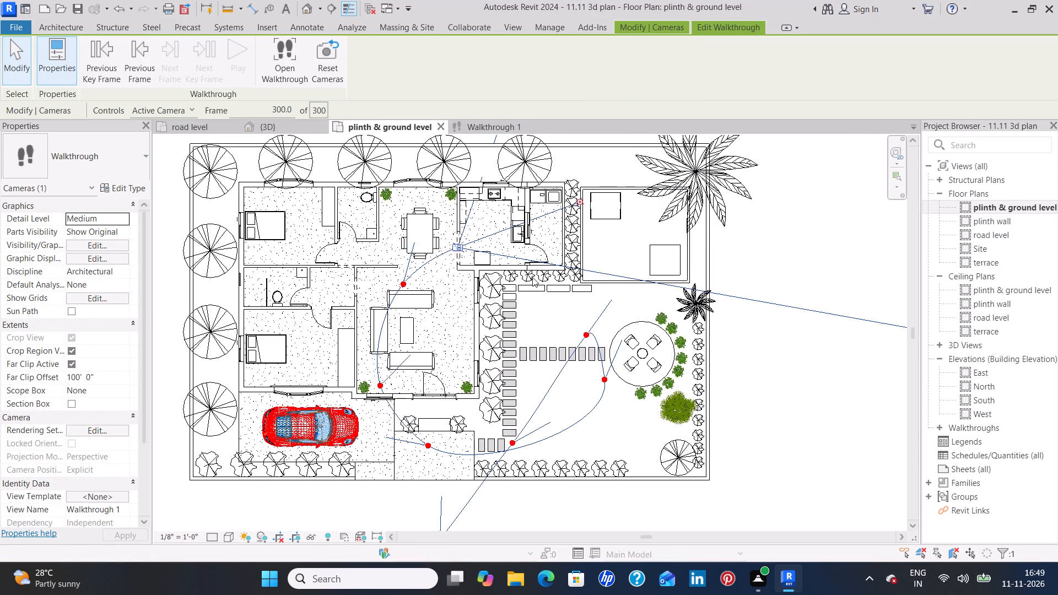
Open the kitchen camera view and extend its crop region leftward to include the full counter run and window.
click(290, 69)
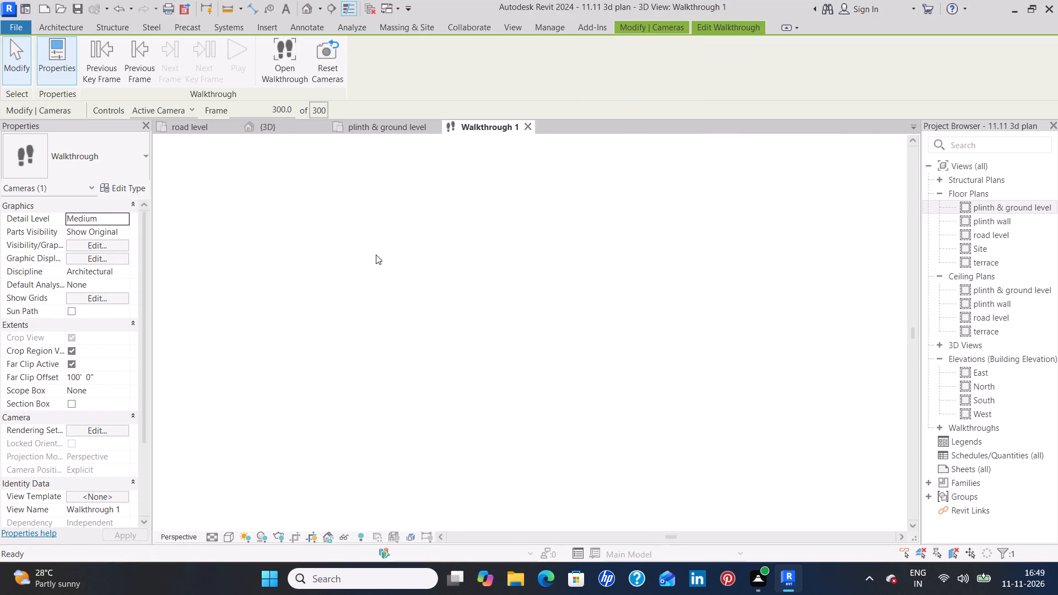
drag(468, 292, 415, 298)
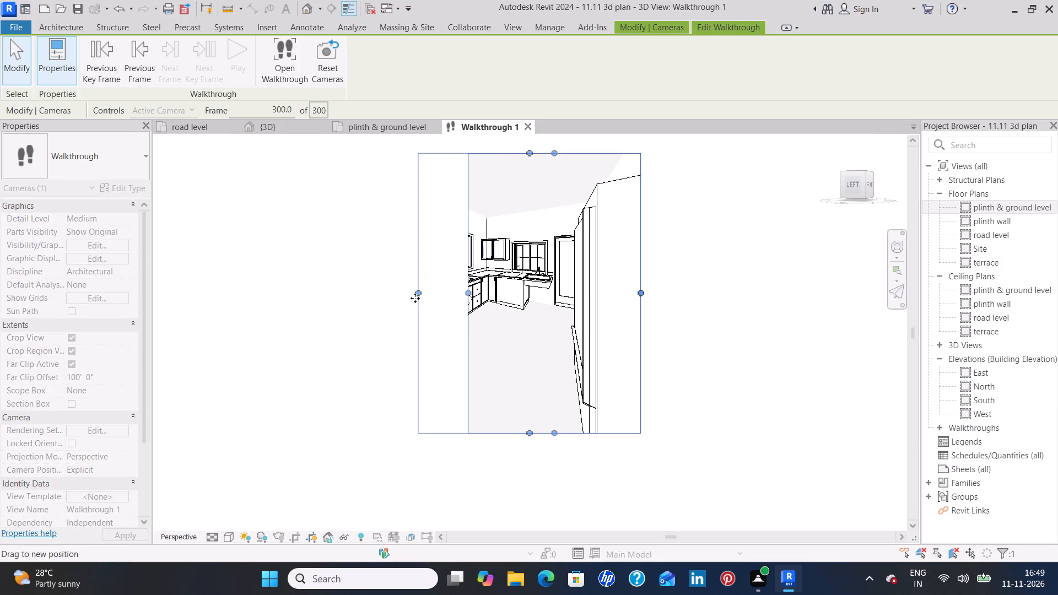
drag(415, 298, 403, 300)
drag(402, 285, 353, 296)
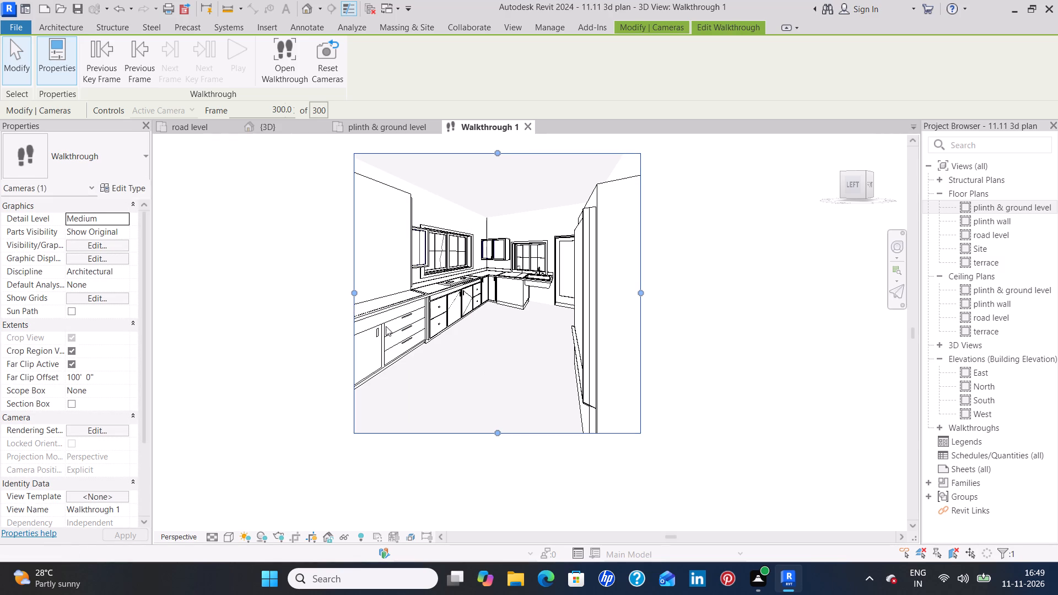
scroll(425, 332, down, 1)
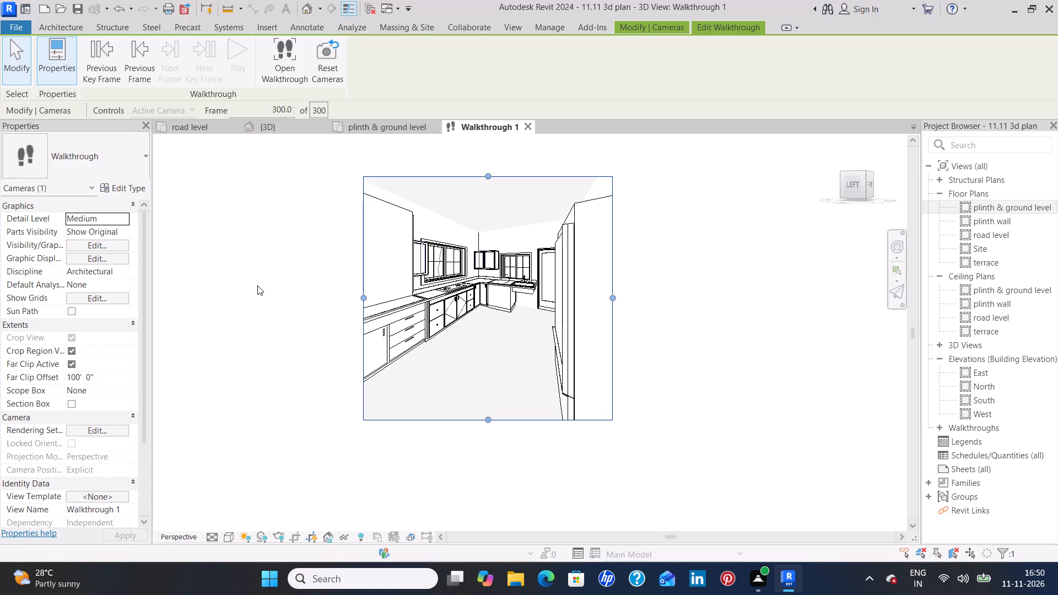
In the ground-level plan, move the camera back along the path to the first key frame outside the front boundary, frame 1.
click(388, 129)
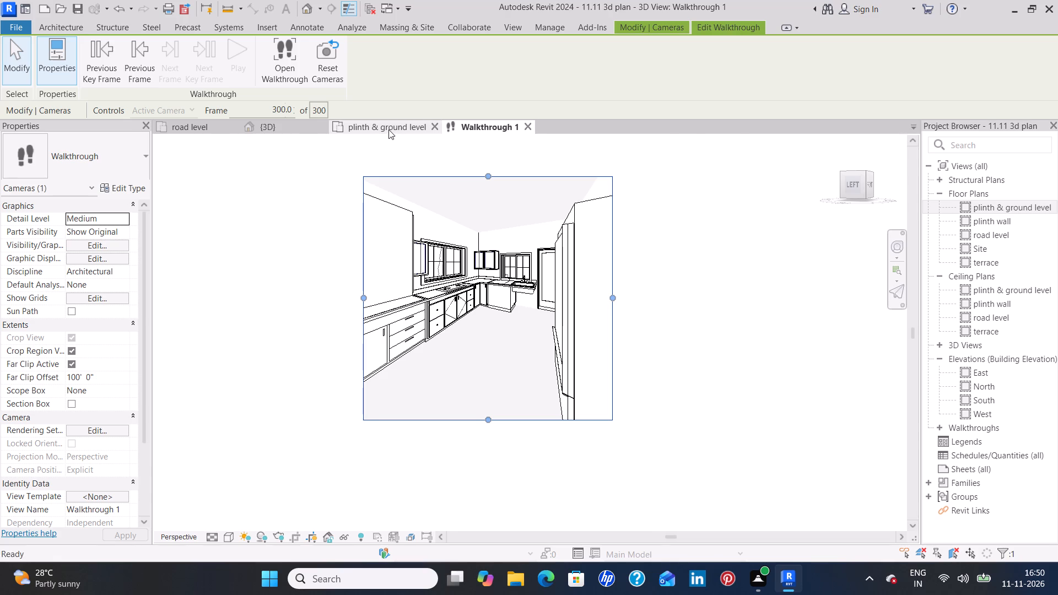
drag(455, 246, 375, 333)
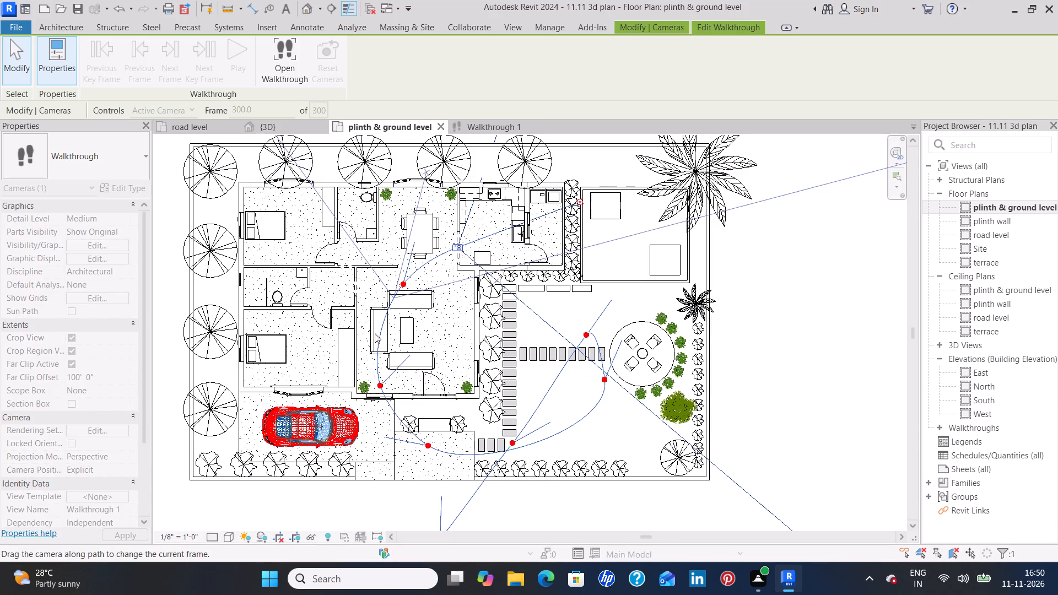
drag(375, 333, 506, 452)
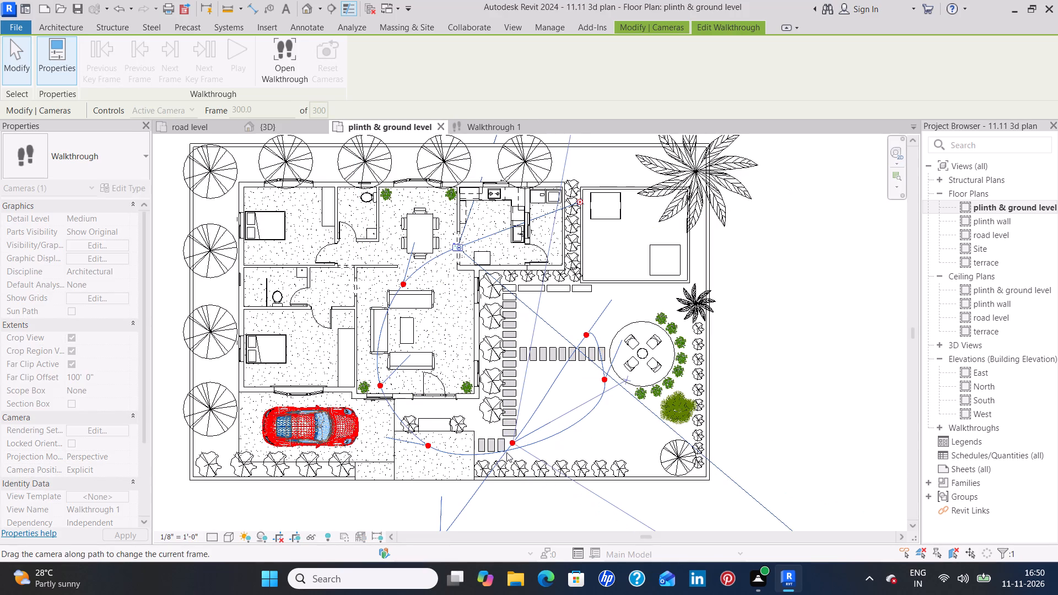
drag(506, 452, 611, 394)
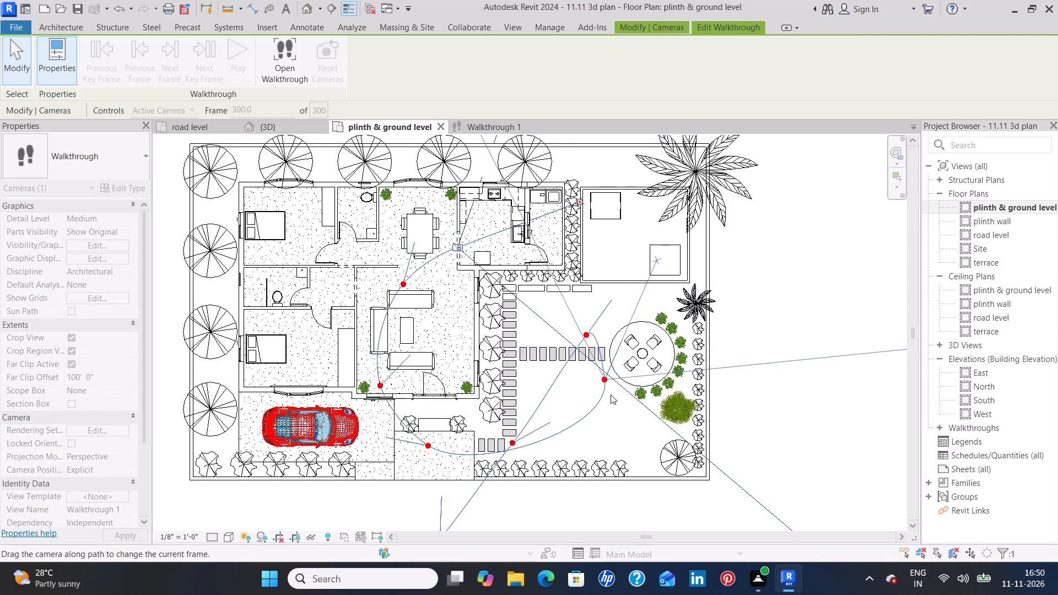
drag(611, 394, 501, 470)
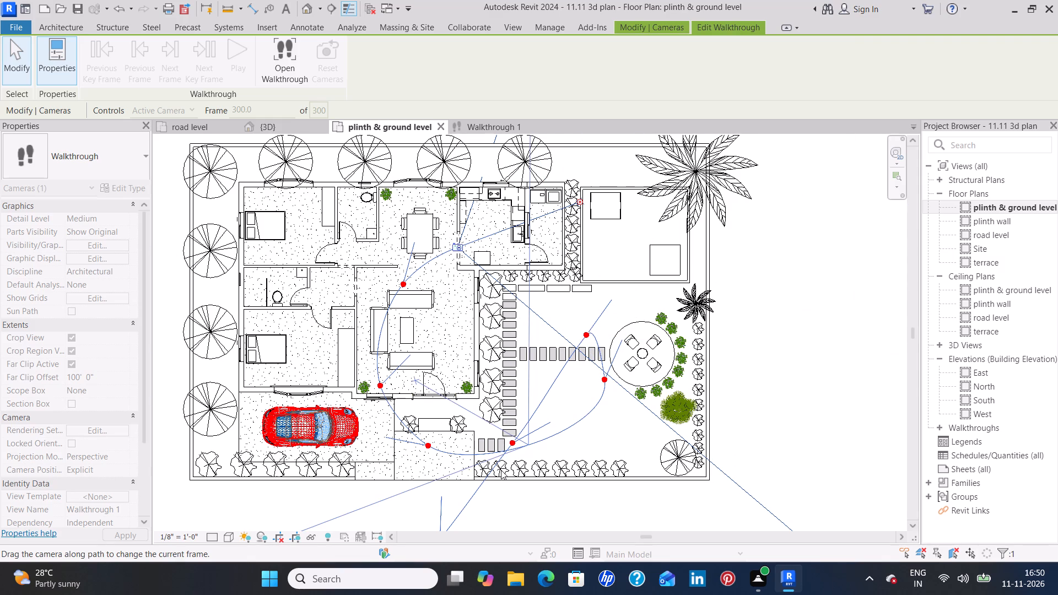
drag(501, 470, 514, 454)
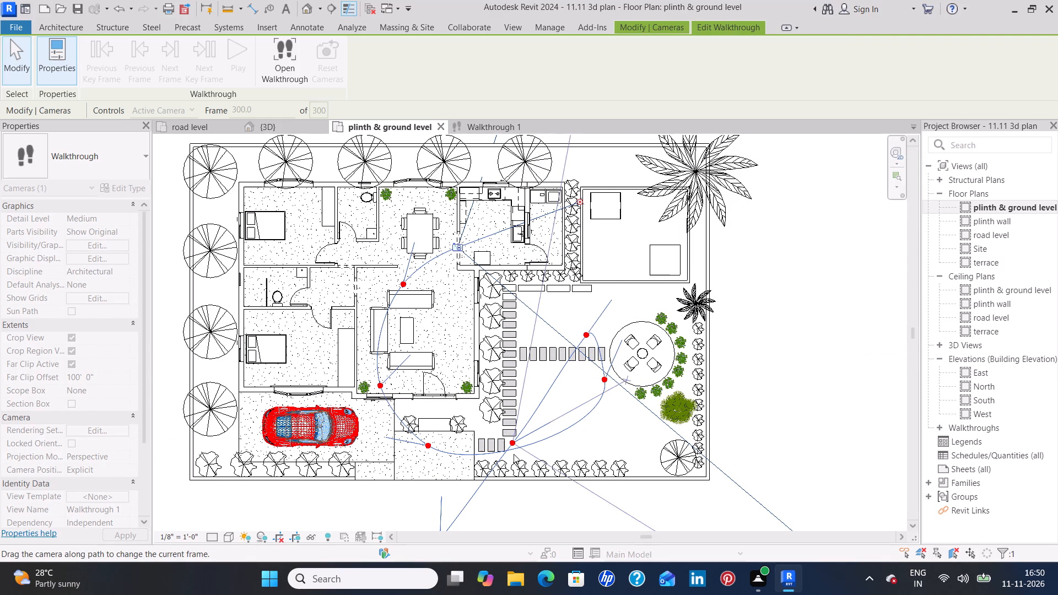
drag(514, 454, 451, 509)
middle_drag(447, 440, 447, 430)
scroll(447, 432, down, 1)
middle_drag(447, 430, 454, 379)
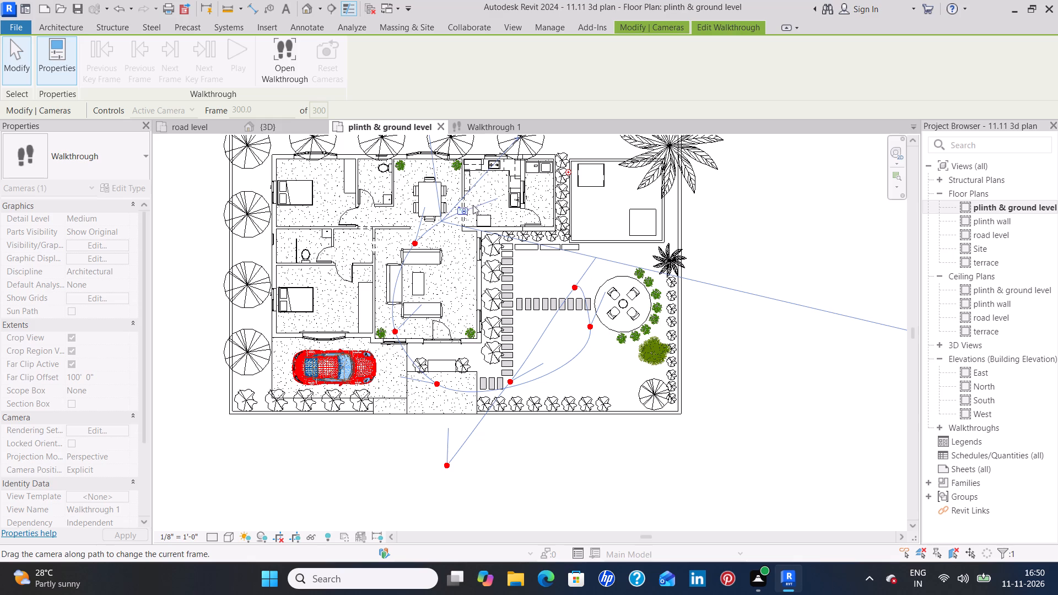
drag(463, 211, 390, 370)
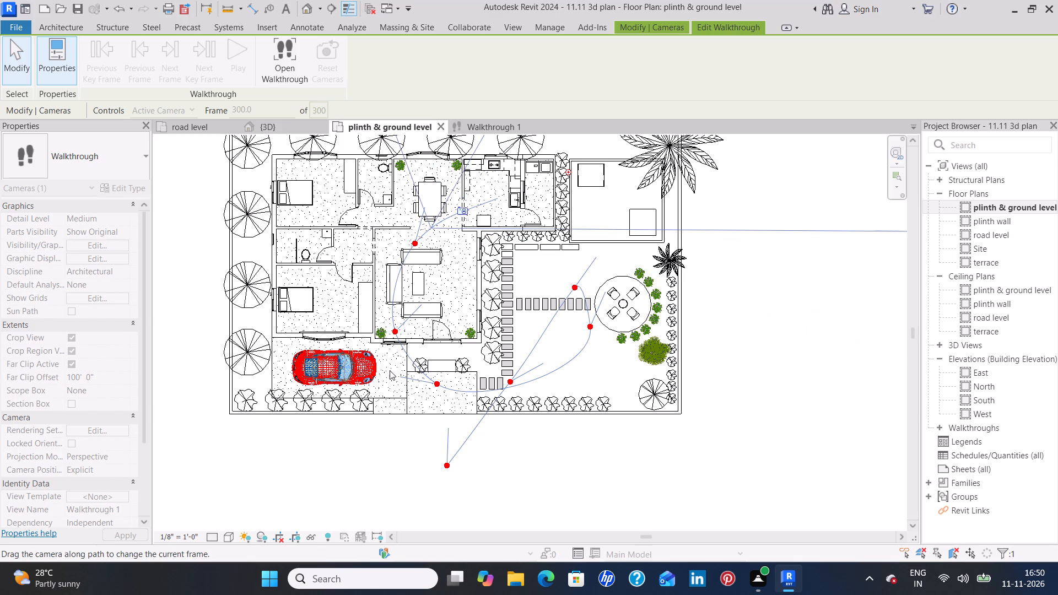
drag(390, 370, 445, 468)
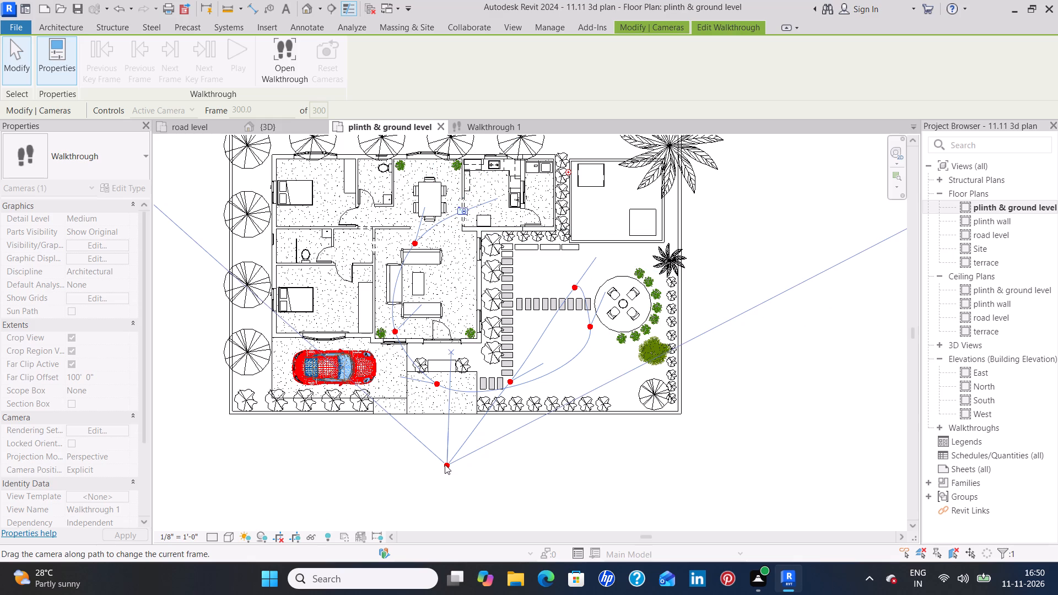
click(447, 464)
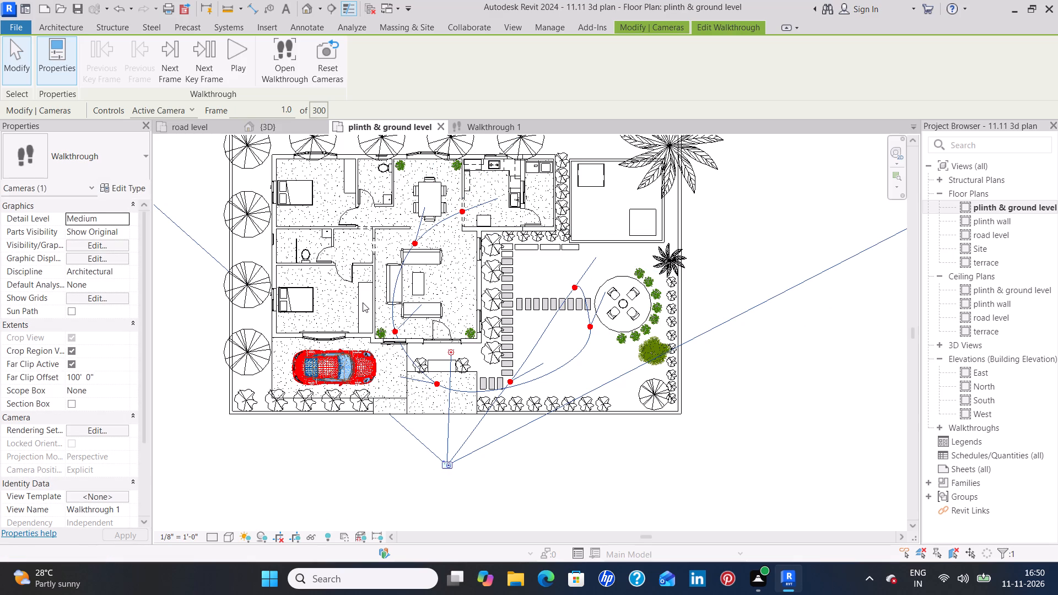
Open the front-boundary camera view and raise the crop region's bottom edge to trim the empty foreground.
click(497, 128)
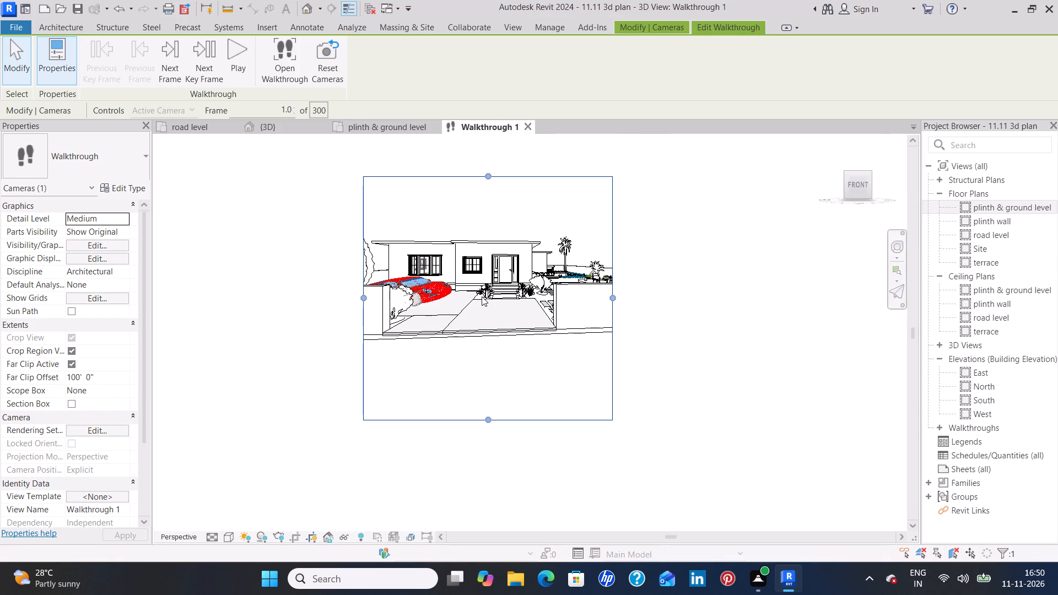
scroll(482, 296, up, 4)
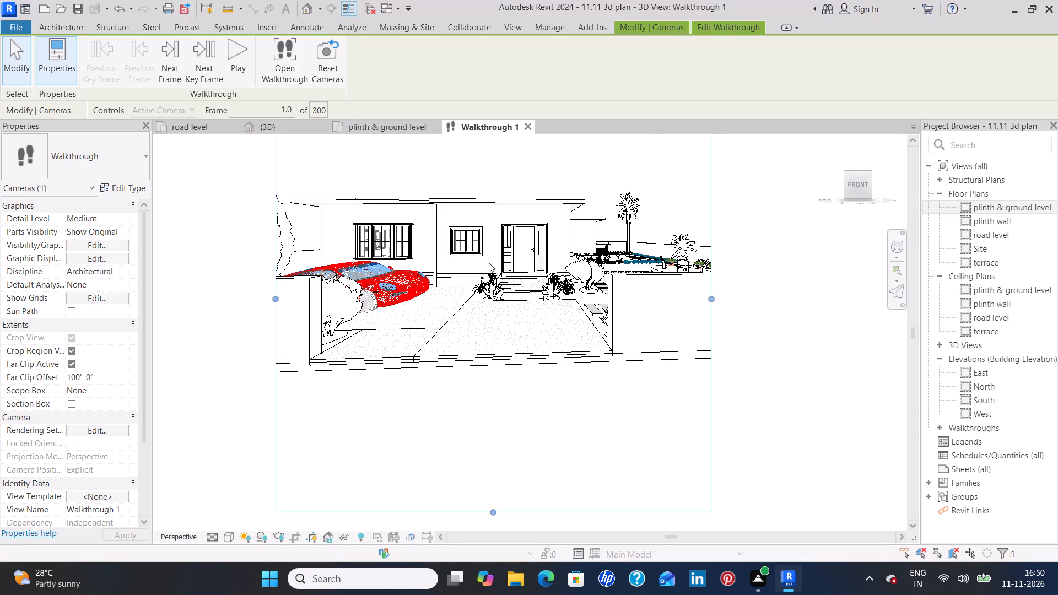
middle_drag(489, 263, 488, 317)
scroll(488, 317, down, 2)
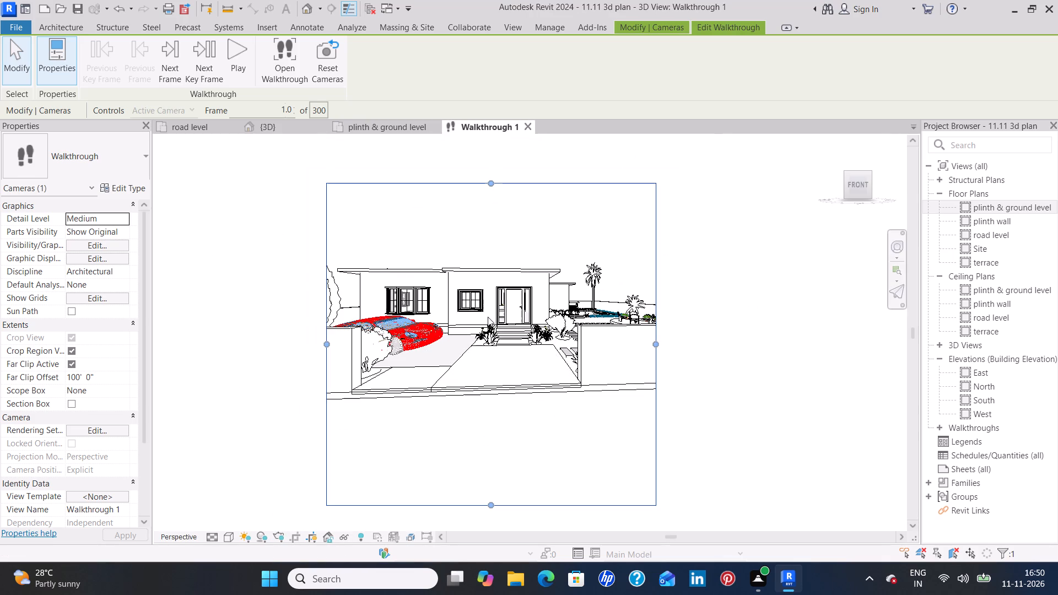
drag(489, 503, 490, 474)
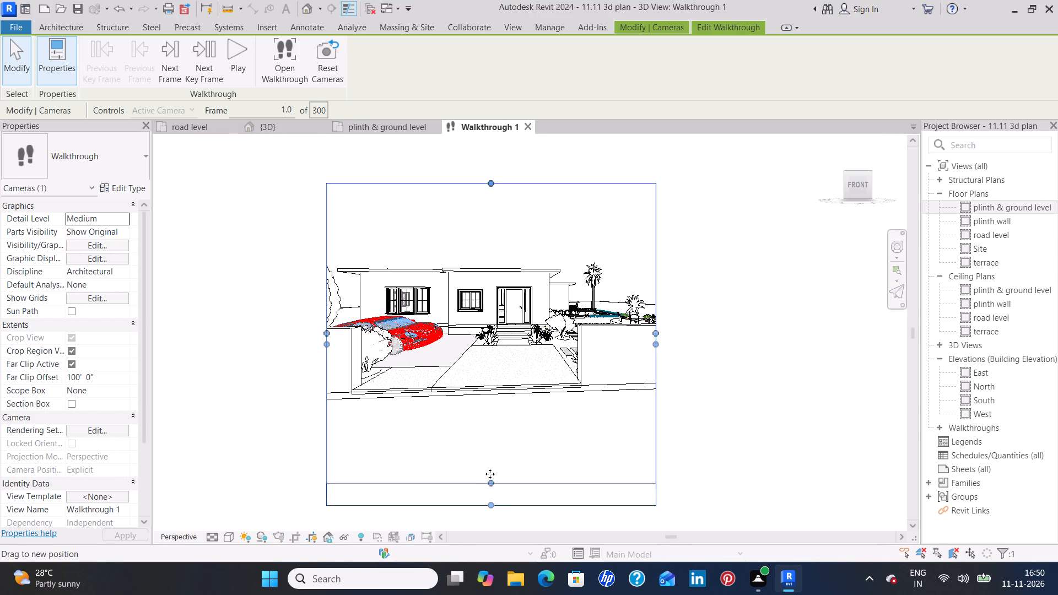
drag(490, 474, 490, 453)
scroll(471, 336, up, 2)
scroll(466, 336, down, 1)
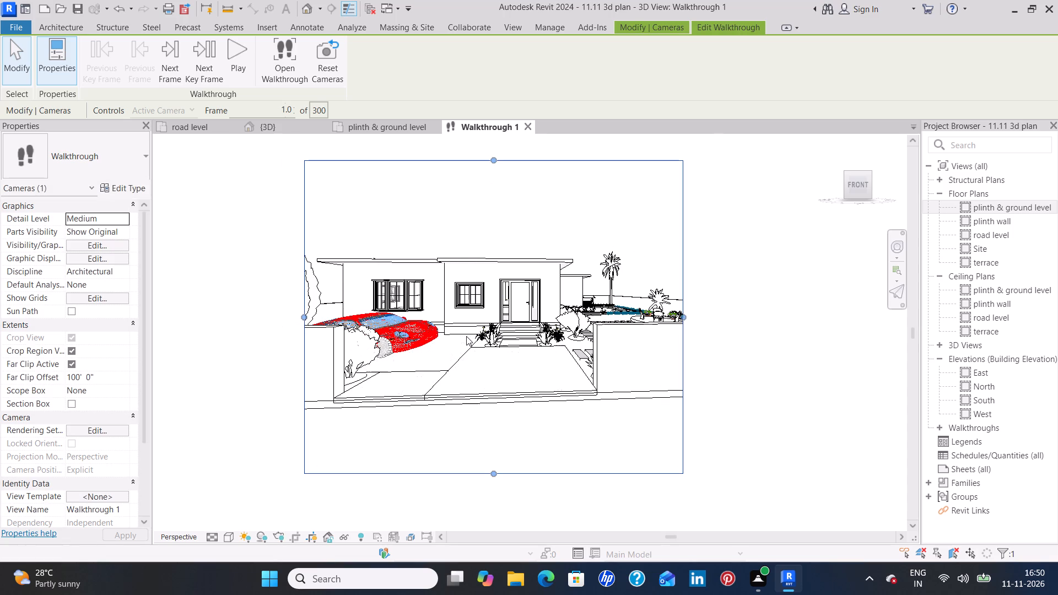
Set the walkthrough view's visual style to Realistic.
click(227, 537)
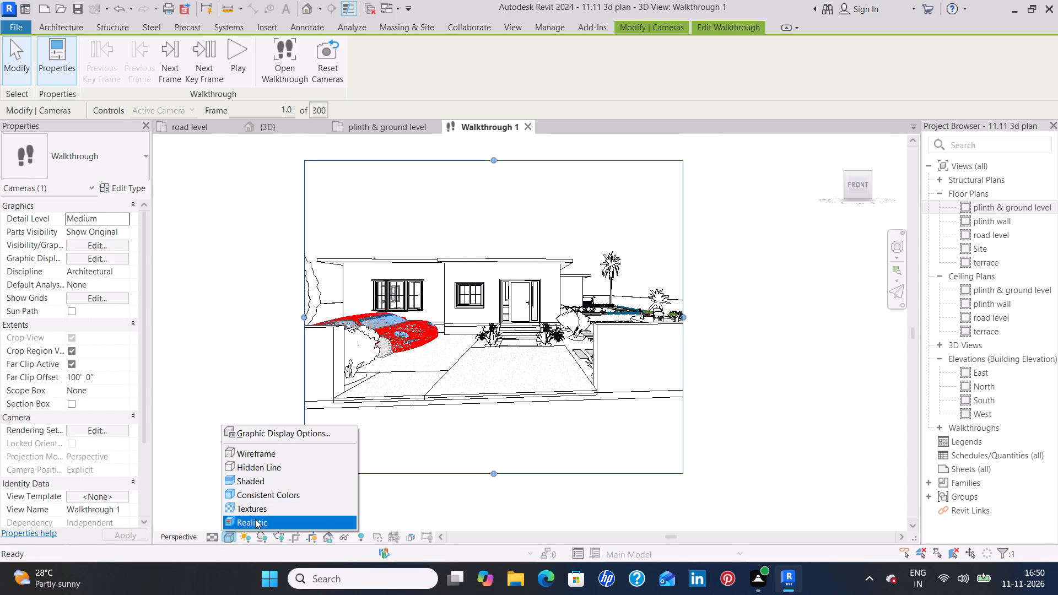
click(256, 523)
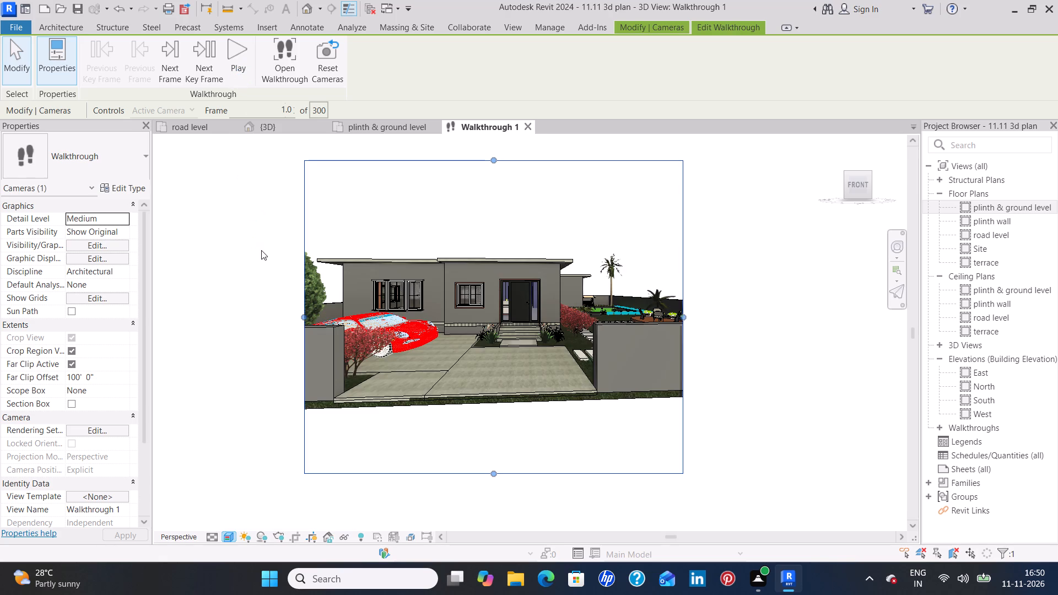
Play the walkthrough from the first frame to review it.
click(236, 62)
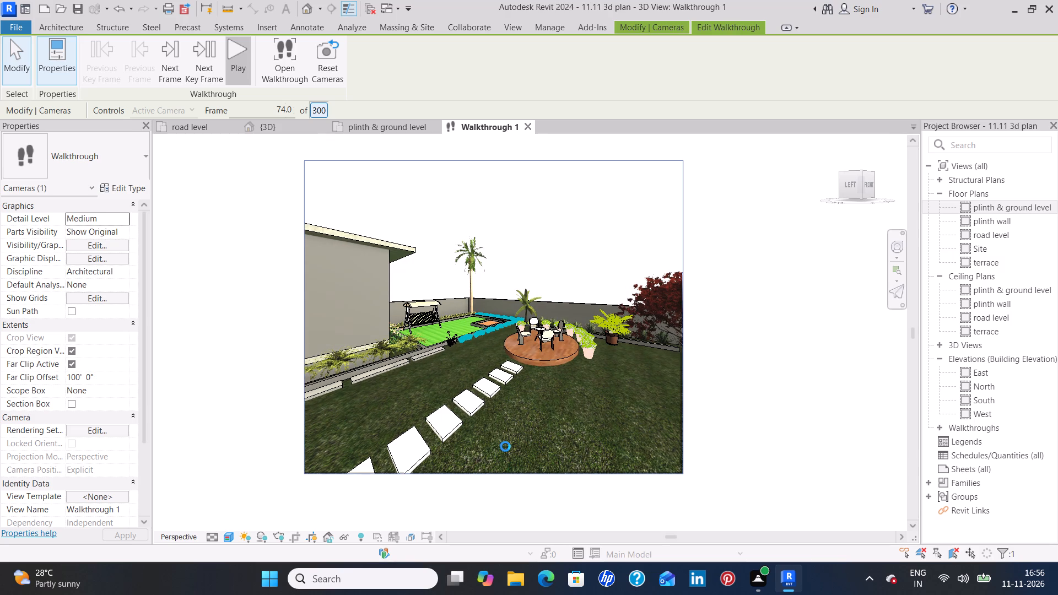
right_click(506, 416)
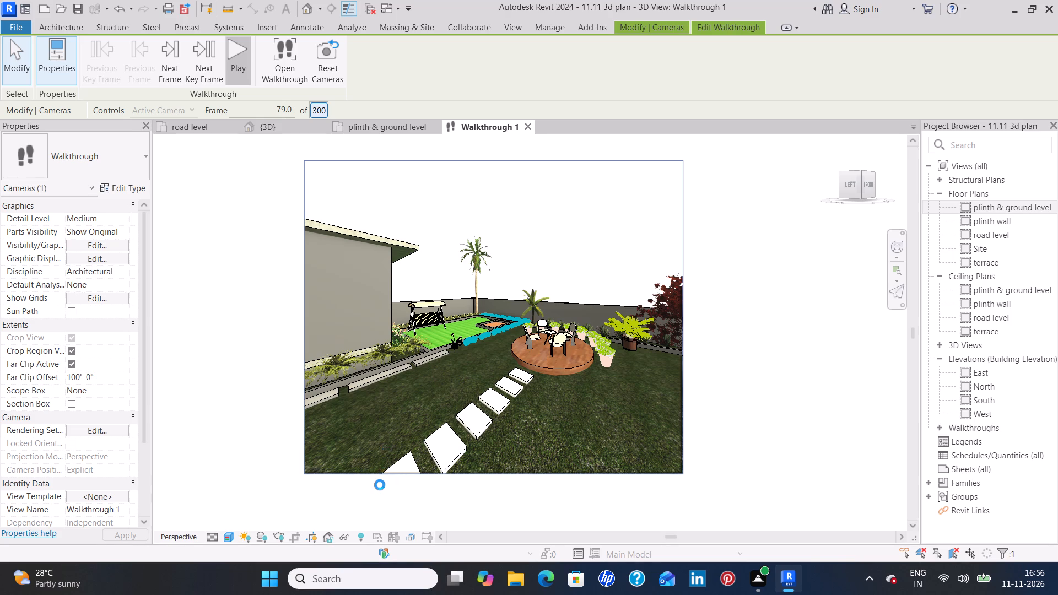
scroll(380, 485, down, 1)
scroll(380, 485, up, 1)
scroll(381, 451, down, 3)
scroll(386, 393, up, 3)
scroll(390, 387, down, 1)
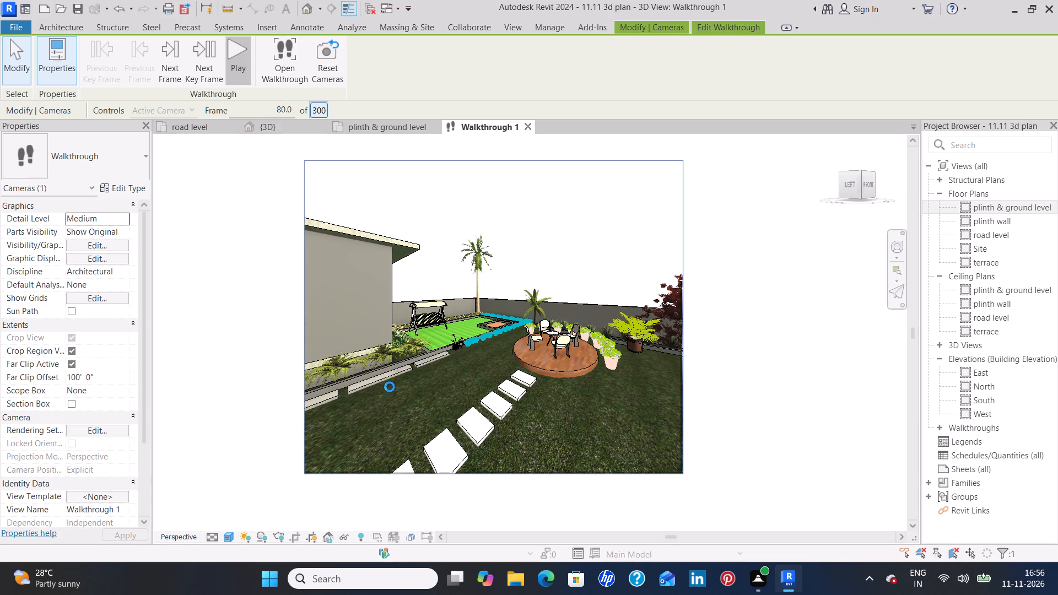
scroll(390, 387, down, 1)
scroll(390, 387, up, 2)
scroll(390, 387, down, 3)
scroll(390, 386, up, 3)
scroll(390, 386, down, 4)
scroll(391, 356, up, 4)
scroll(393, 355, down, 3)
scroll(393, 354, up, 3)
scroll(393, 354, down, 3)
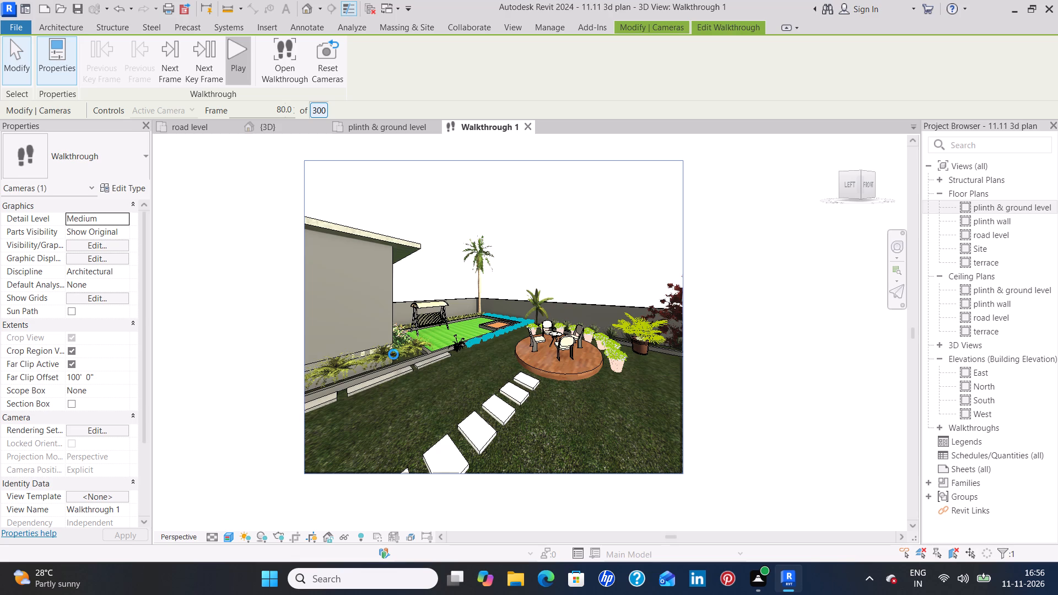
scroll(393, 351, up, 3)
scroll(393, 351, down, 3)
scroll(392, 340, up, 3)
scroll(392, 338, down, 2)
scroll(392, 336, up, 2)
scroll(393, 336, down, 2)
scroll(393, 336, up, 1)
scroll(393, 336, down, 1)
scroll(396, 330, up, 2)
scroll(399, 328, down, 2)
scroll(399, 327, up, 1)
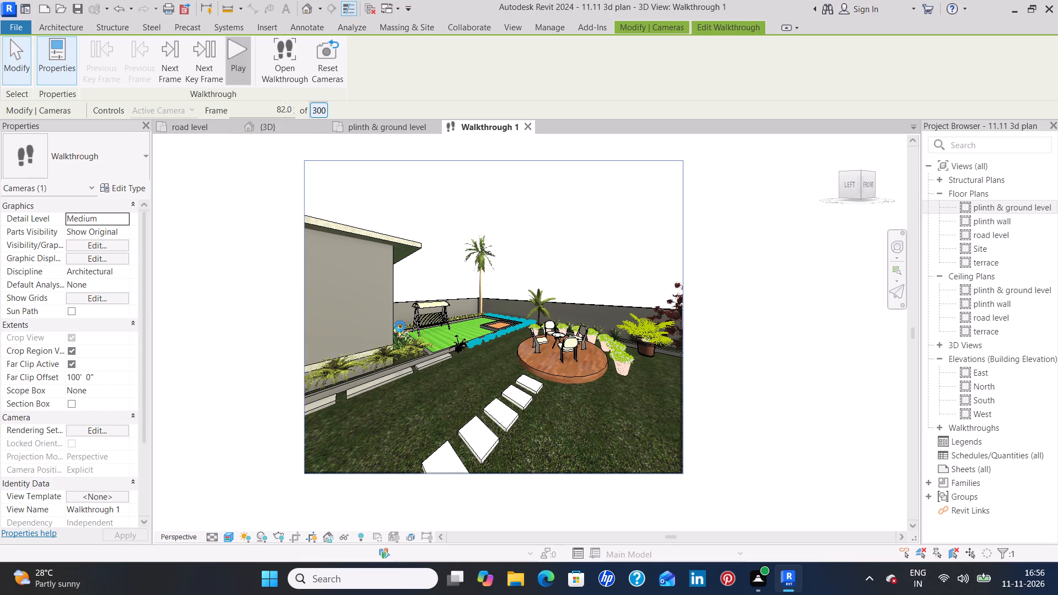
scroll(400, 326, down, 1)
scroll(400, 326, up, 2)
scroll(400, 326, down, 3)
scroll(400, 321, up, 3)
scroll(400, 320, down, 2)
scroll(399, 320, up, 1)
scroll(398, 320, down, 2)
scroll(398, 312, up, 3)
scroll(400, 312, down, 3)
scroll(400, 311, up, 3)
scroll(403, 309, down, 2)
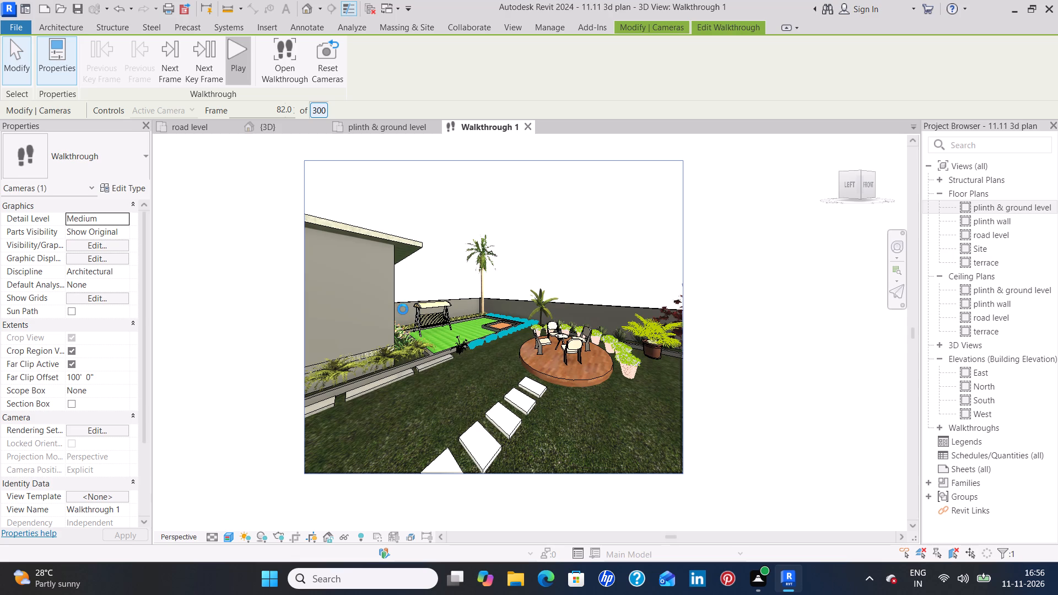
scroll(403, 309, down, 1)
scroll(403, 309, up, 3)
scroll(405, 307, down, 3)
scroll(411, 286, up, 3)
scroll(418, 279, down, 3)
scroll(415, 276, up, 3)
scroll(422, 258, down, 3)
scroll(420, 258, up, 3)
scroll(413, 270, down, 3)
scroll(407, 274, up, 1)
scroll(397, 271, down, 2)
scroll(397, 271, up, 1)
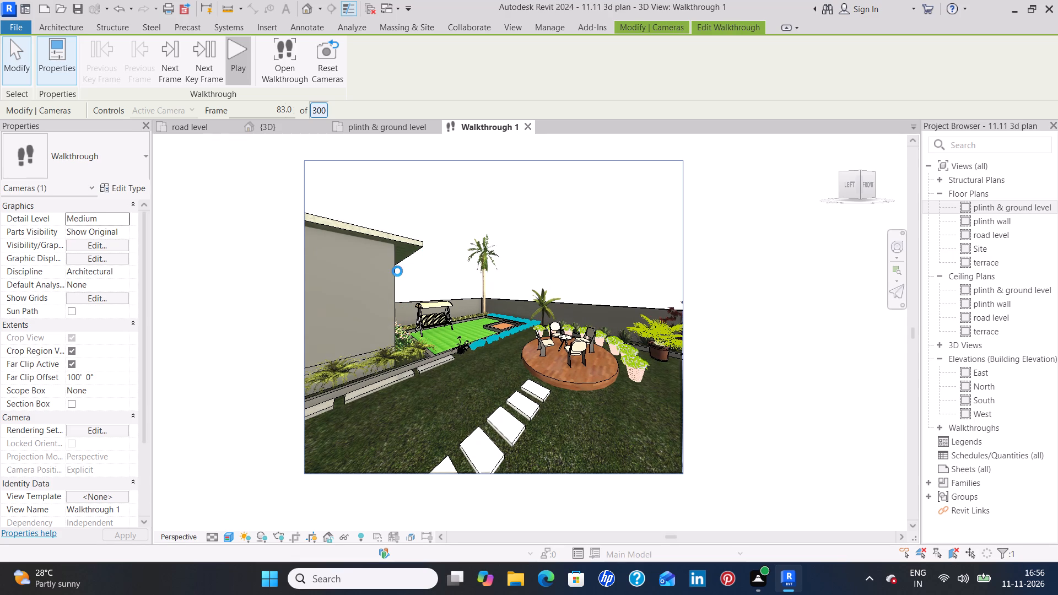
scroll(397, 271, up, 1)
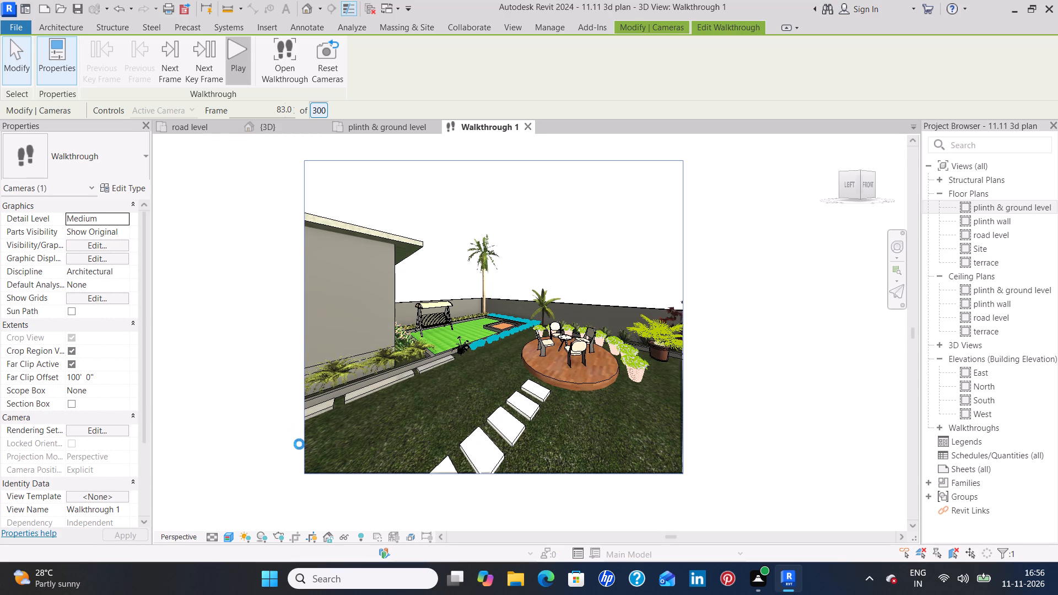
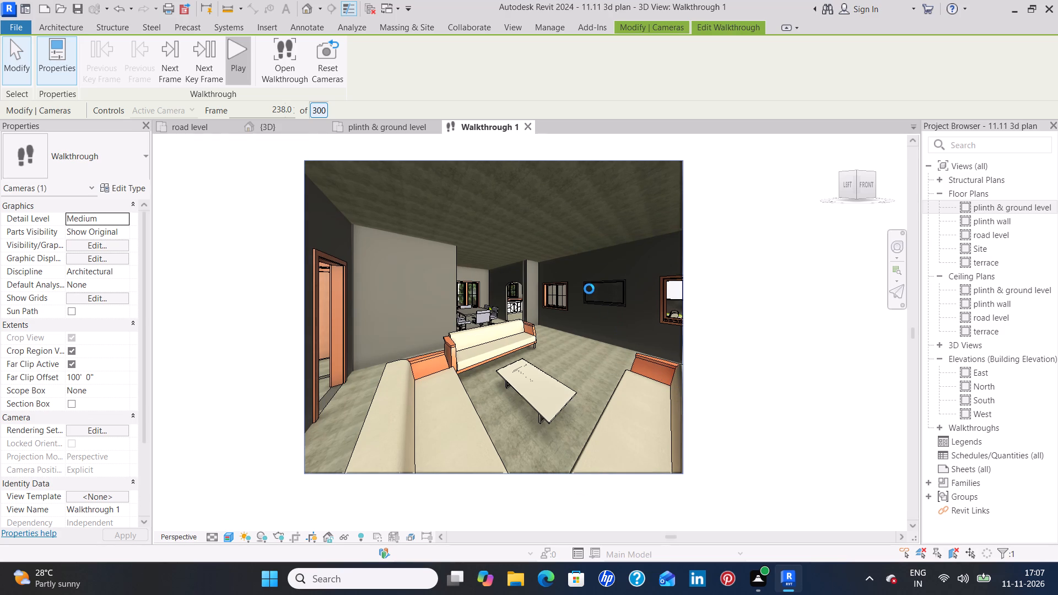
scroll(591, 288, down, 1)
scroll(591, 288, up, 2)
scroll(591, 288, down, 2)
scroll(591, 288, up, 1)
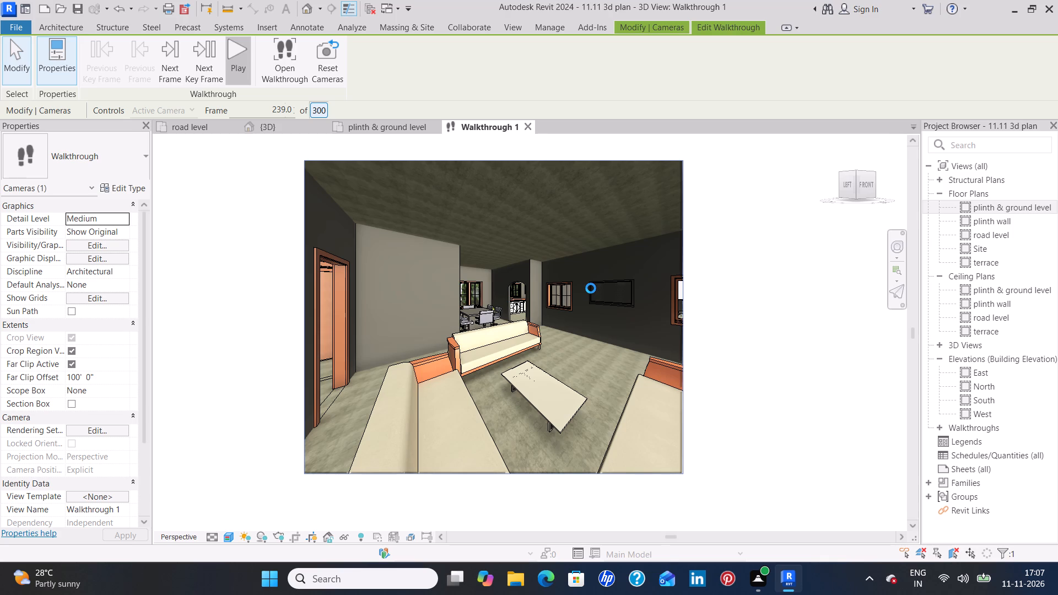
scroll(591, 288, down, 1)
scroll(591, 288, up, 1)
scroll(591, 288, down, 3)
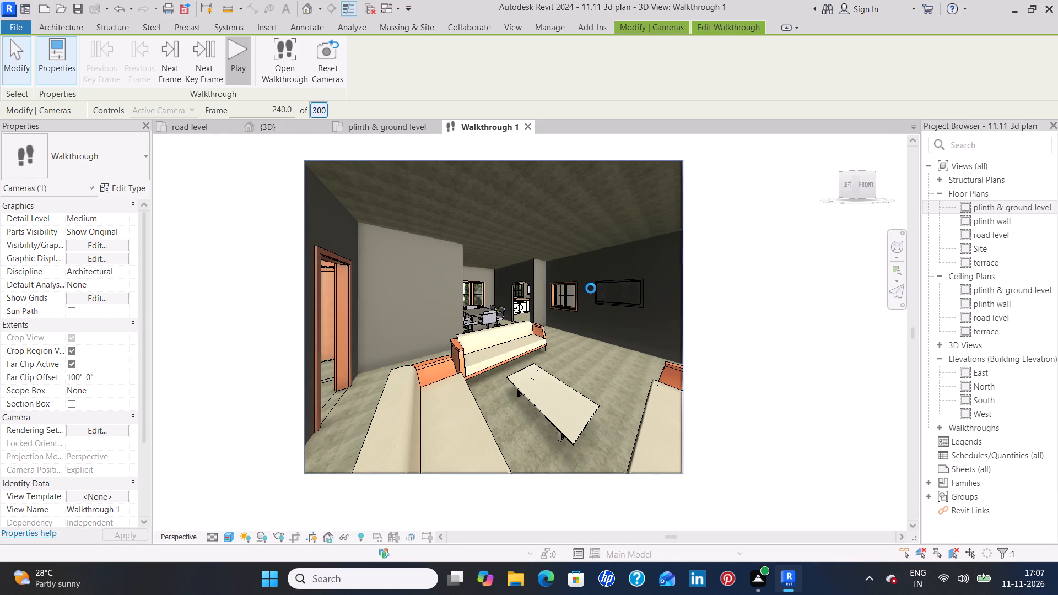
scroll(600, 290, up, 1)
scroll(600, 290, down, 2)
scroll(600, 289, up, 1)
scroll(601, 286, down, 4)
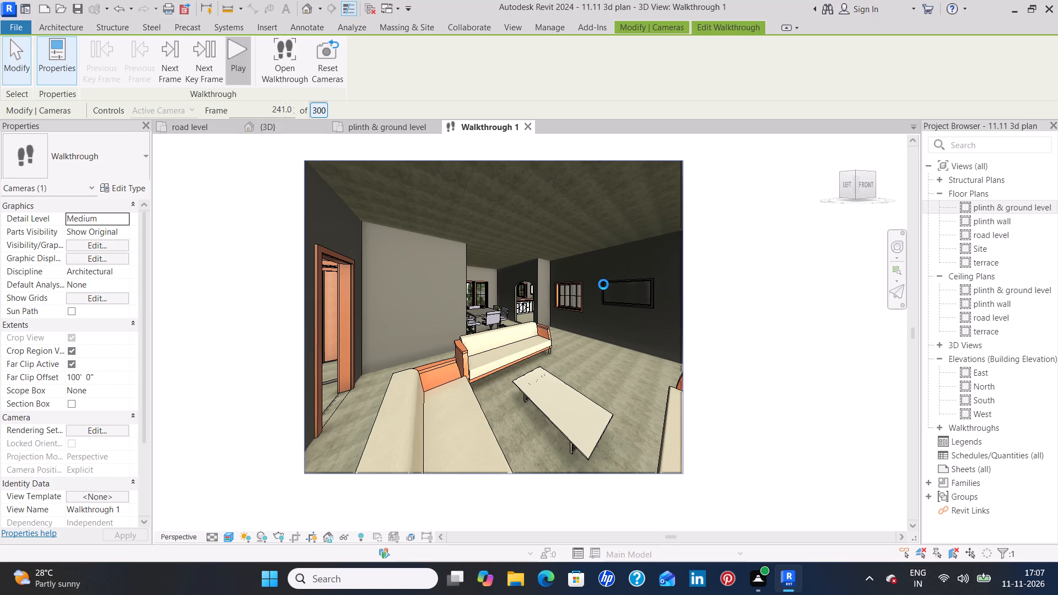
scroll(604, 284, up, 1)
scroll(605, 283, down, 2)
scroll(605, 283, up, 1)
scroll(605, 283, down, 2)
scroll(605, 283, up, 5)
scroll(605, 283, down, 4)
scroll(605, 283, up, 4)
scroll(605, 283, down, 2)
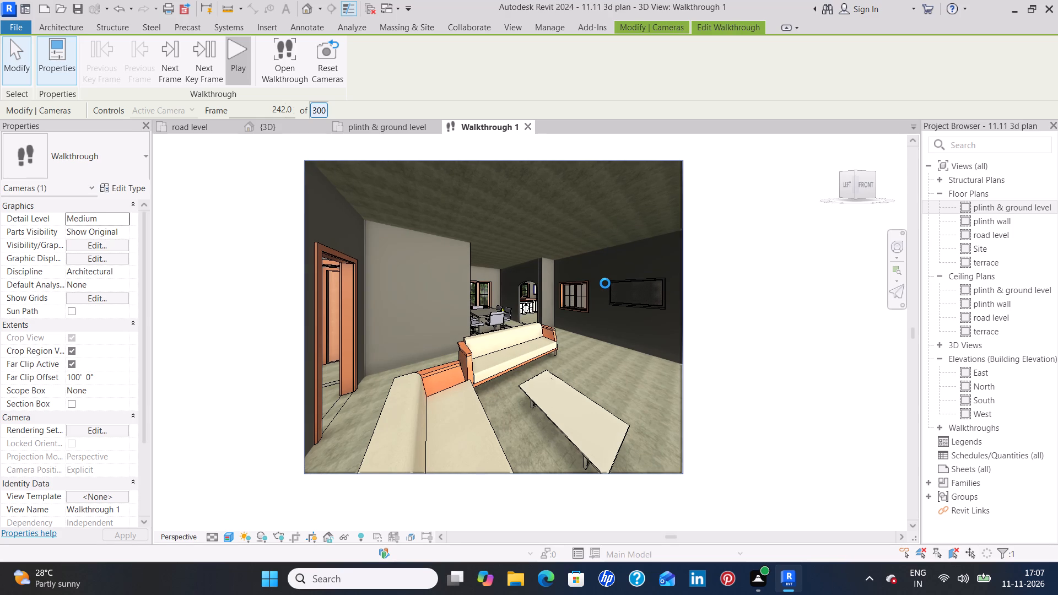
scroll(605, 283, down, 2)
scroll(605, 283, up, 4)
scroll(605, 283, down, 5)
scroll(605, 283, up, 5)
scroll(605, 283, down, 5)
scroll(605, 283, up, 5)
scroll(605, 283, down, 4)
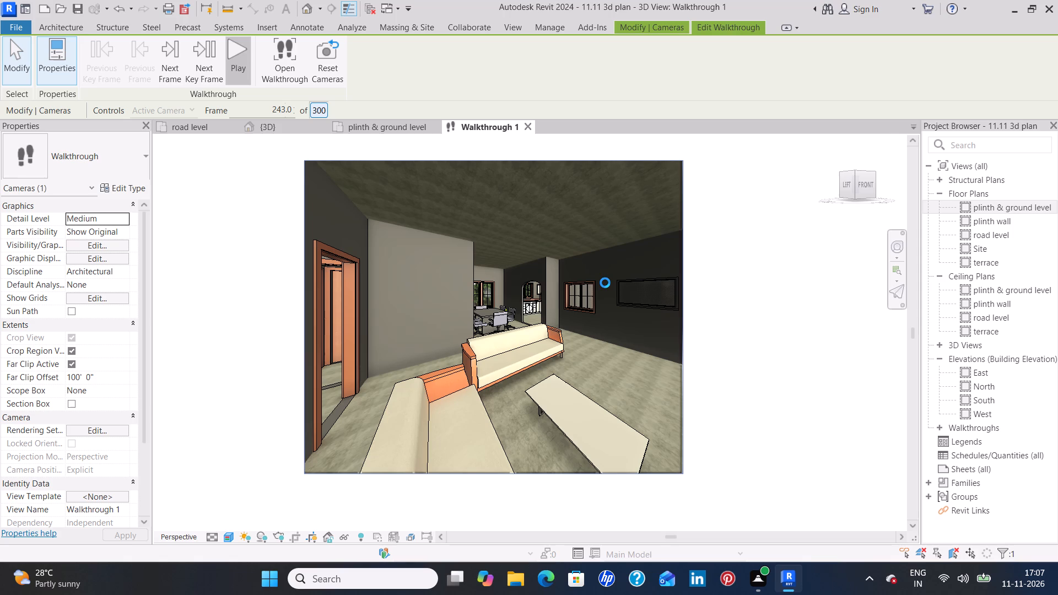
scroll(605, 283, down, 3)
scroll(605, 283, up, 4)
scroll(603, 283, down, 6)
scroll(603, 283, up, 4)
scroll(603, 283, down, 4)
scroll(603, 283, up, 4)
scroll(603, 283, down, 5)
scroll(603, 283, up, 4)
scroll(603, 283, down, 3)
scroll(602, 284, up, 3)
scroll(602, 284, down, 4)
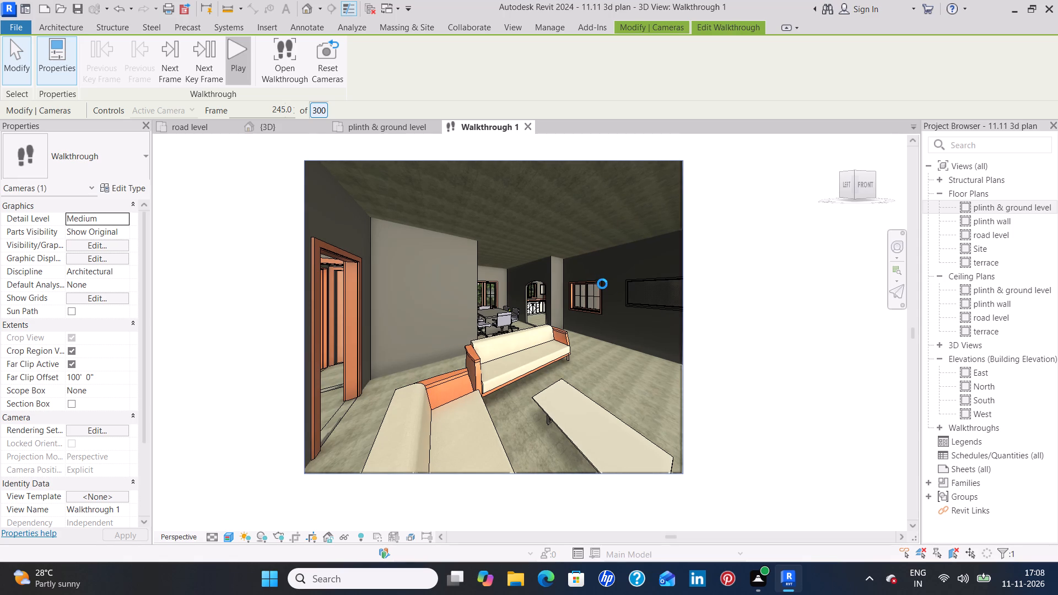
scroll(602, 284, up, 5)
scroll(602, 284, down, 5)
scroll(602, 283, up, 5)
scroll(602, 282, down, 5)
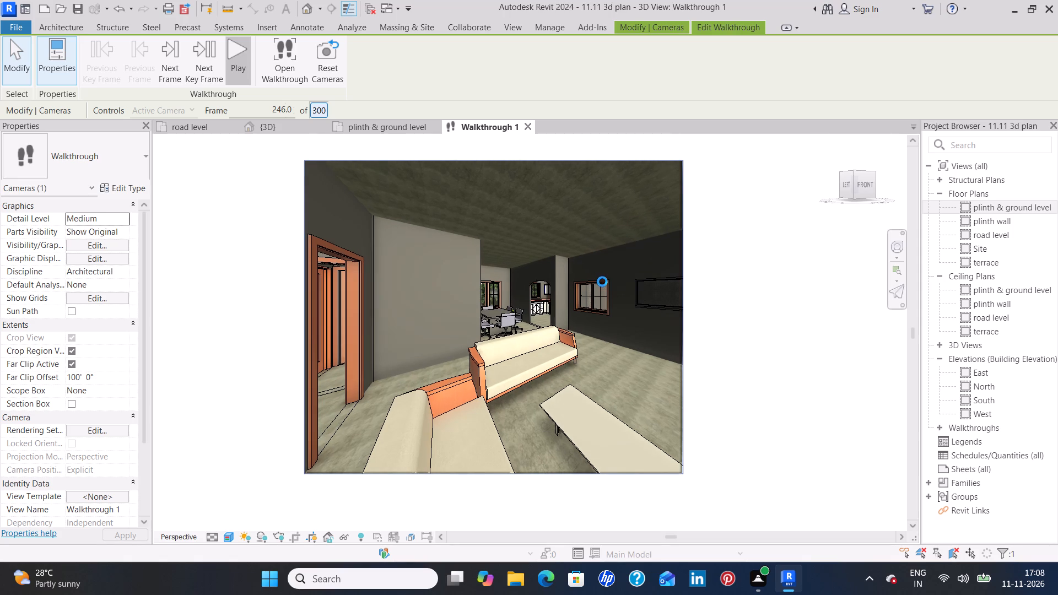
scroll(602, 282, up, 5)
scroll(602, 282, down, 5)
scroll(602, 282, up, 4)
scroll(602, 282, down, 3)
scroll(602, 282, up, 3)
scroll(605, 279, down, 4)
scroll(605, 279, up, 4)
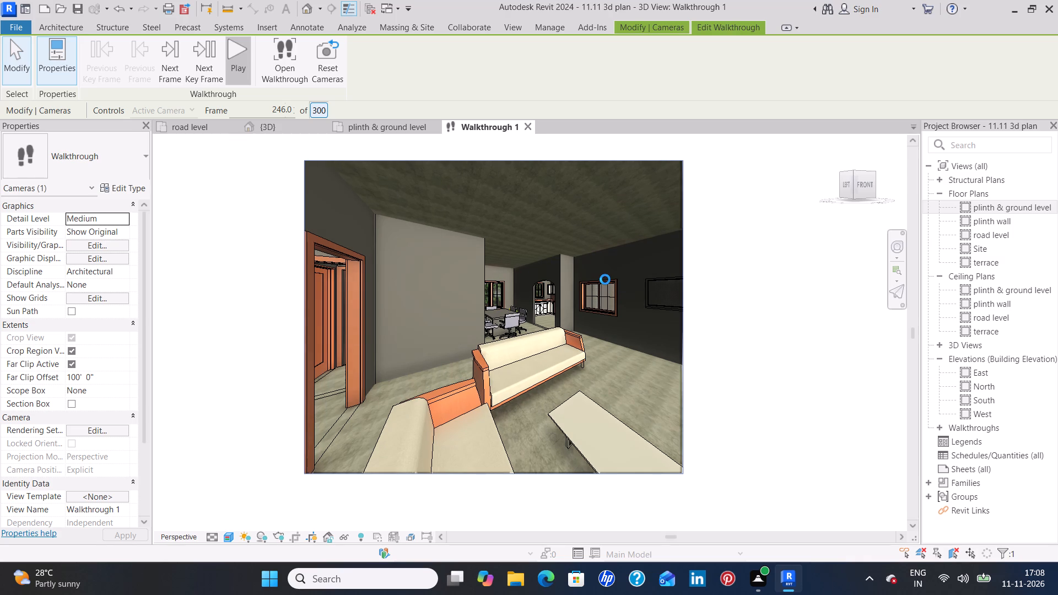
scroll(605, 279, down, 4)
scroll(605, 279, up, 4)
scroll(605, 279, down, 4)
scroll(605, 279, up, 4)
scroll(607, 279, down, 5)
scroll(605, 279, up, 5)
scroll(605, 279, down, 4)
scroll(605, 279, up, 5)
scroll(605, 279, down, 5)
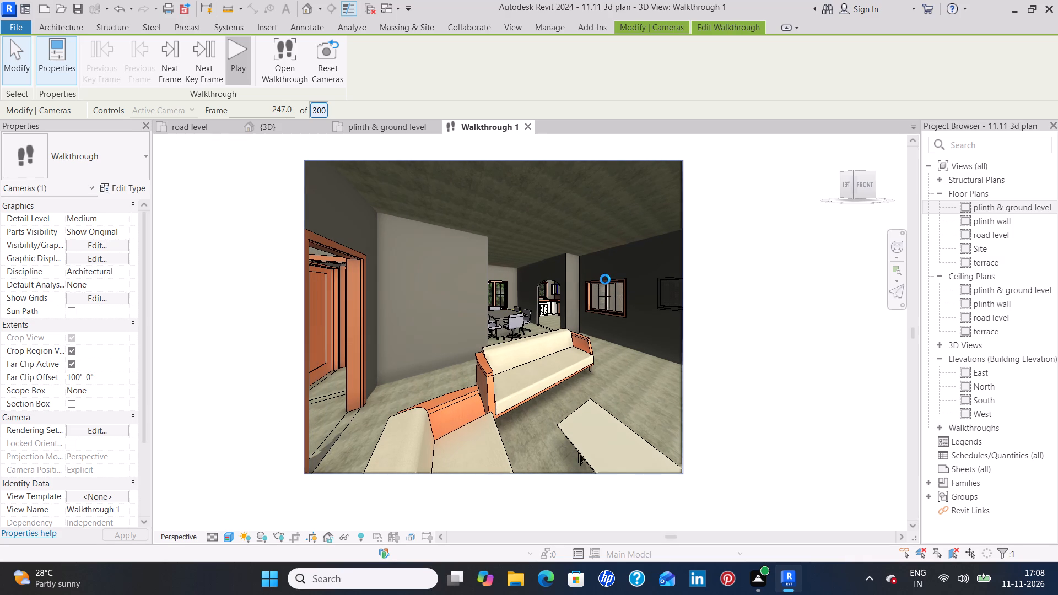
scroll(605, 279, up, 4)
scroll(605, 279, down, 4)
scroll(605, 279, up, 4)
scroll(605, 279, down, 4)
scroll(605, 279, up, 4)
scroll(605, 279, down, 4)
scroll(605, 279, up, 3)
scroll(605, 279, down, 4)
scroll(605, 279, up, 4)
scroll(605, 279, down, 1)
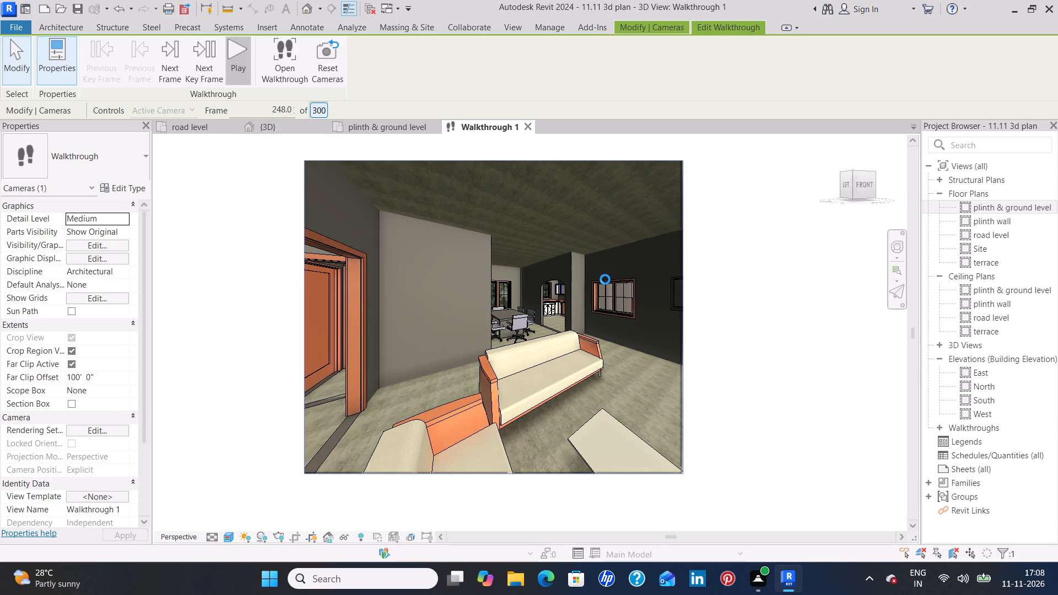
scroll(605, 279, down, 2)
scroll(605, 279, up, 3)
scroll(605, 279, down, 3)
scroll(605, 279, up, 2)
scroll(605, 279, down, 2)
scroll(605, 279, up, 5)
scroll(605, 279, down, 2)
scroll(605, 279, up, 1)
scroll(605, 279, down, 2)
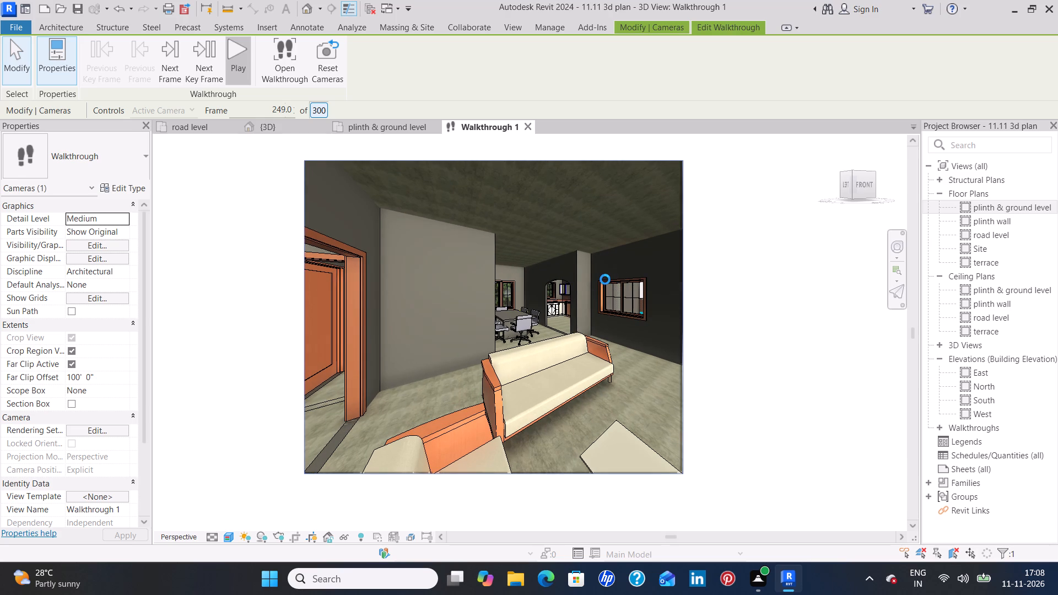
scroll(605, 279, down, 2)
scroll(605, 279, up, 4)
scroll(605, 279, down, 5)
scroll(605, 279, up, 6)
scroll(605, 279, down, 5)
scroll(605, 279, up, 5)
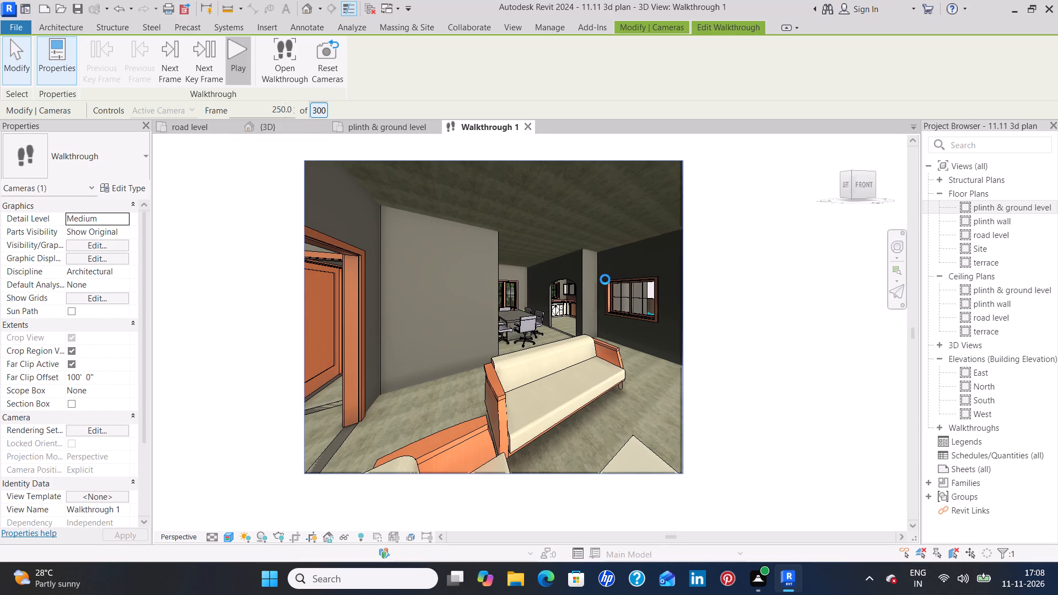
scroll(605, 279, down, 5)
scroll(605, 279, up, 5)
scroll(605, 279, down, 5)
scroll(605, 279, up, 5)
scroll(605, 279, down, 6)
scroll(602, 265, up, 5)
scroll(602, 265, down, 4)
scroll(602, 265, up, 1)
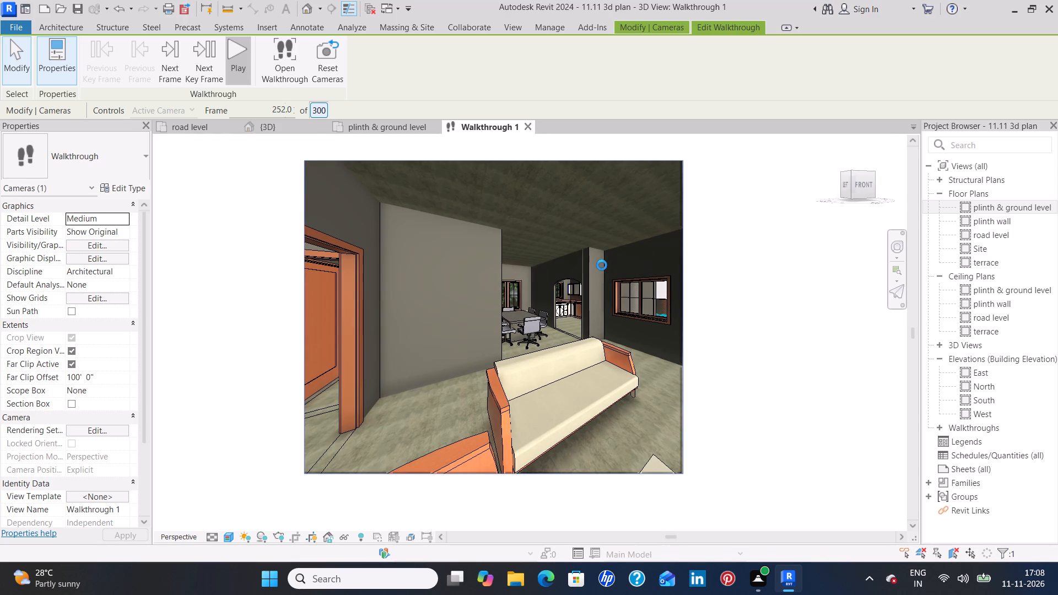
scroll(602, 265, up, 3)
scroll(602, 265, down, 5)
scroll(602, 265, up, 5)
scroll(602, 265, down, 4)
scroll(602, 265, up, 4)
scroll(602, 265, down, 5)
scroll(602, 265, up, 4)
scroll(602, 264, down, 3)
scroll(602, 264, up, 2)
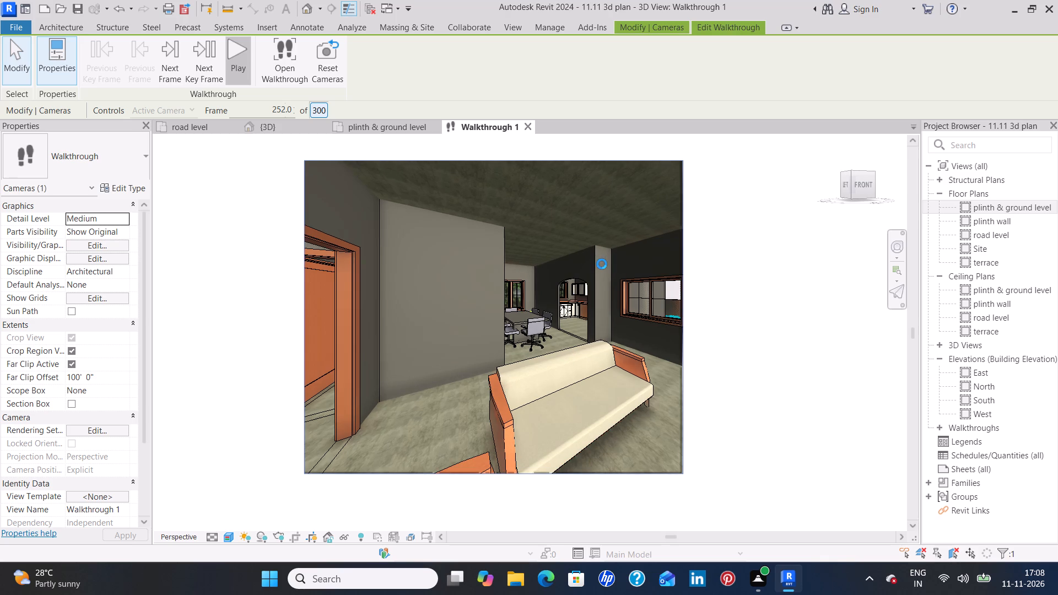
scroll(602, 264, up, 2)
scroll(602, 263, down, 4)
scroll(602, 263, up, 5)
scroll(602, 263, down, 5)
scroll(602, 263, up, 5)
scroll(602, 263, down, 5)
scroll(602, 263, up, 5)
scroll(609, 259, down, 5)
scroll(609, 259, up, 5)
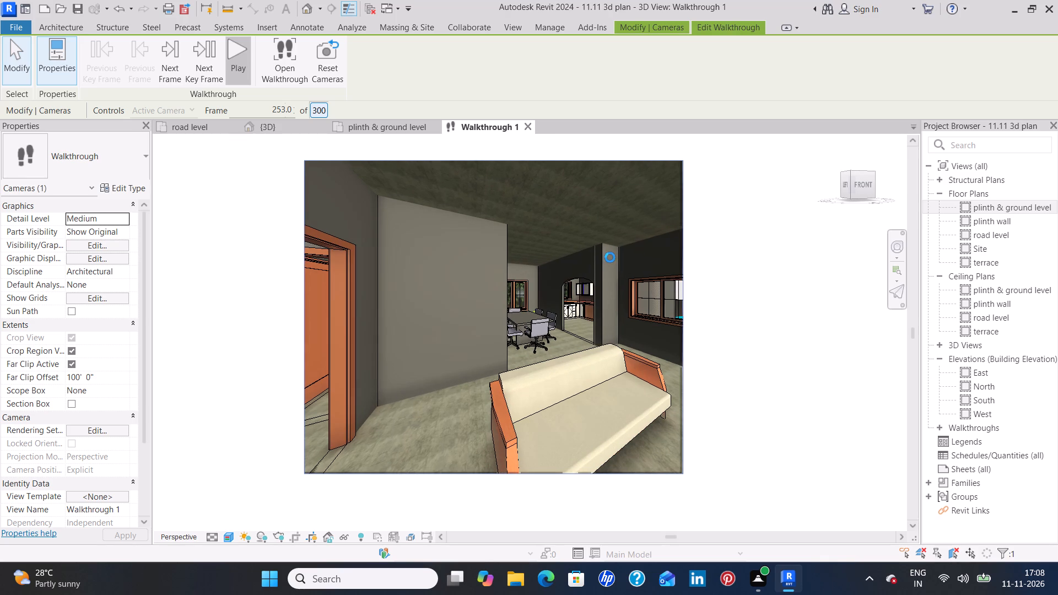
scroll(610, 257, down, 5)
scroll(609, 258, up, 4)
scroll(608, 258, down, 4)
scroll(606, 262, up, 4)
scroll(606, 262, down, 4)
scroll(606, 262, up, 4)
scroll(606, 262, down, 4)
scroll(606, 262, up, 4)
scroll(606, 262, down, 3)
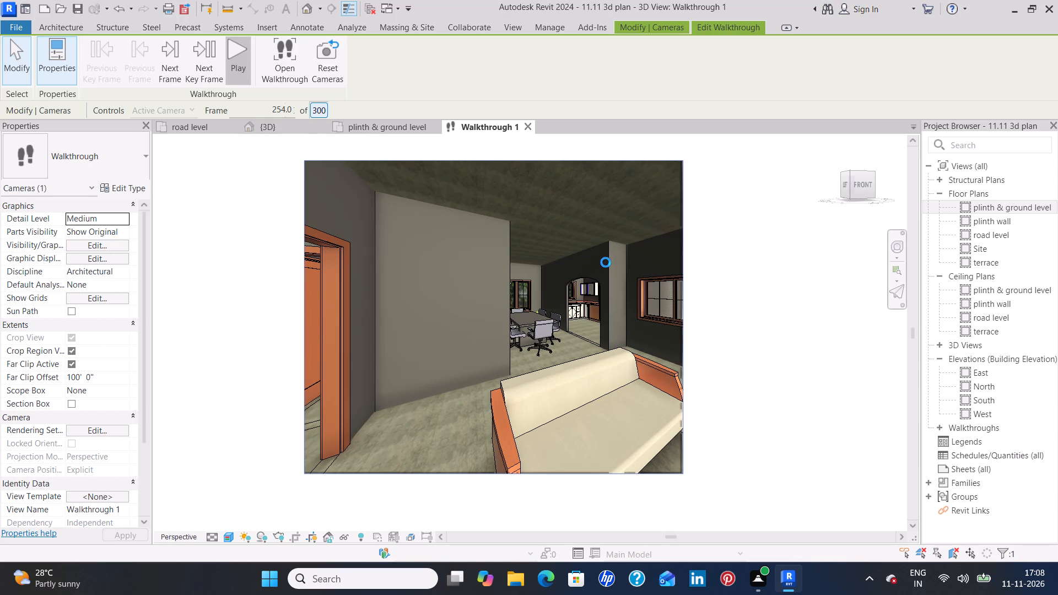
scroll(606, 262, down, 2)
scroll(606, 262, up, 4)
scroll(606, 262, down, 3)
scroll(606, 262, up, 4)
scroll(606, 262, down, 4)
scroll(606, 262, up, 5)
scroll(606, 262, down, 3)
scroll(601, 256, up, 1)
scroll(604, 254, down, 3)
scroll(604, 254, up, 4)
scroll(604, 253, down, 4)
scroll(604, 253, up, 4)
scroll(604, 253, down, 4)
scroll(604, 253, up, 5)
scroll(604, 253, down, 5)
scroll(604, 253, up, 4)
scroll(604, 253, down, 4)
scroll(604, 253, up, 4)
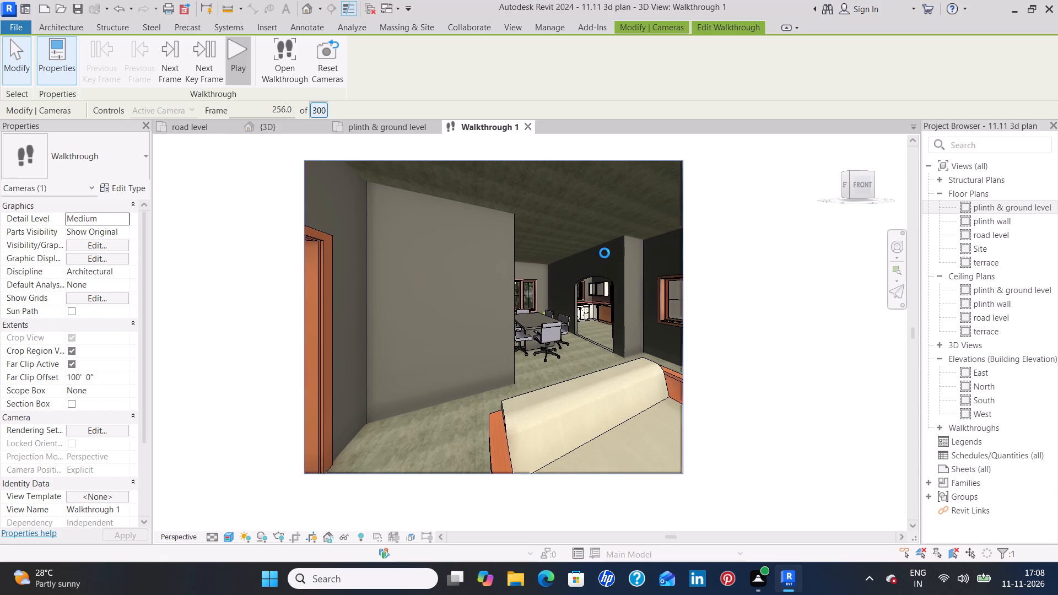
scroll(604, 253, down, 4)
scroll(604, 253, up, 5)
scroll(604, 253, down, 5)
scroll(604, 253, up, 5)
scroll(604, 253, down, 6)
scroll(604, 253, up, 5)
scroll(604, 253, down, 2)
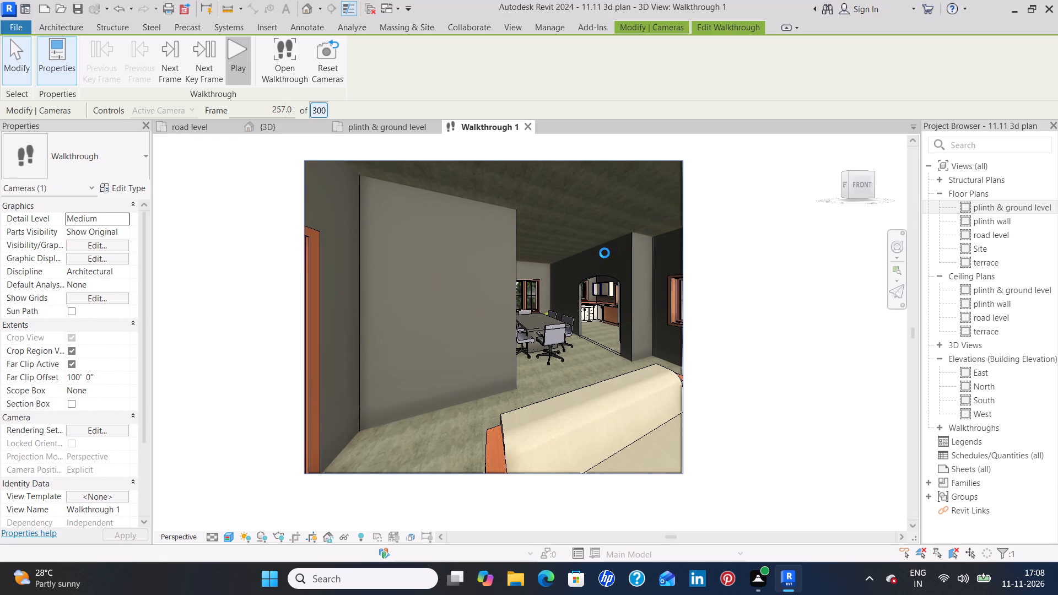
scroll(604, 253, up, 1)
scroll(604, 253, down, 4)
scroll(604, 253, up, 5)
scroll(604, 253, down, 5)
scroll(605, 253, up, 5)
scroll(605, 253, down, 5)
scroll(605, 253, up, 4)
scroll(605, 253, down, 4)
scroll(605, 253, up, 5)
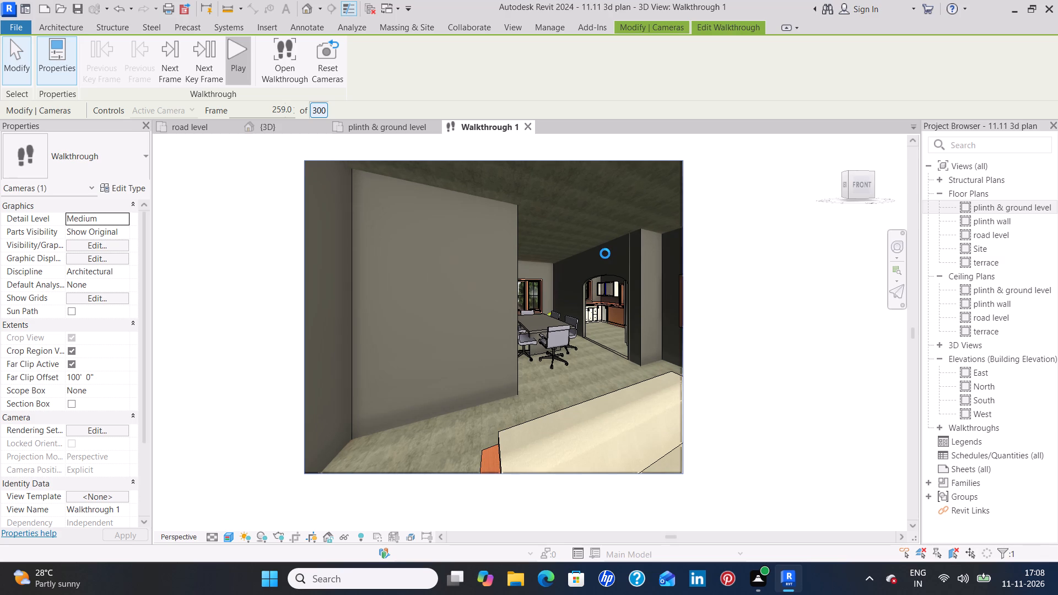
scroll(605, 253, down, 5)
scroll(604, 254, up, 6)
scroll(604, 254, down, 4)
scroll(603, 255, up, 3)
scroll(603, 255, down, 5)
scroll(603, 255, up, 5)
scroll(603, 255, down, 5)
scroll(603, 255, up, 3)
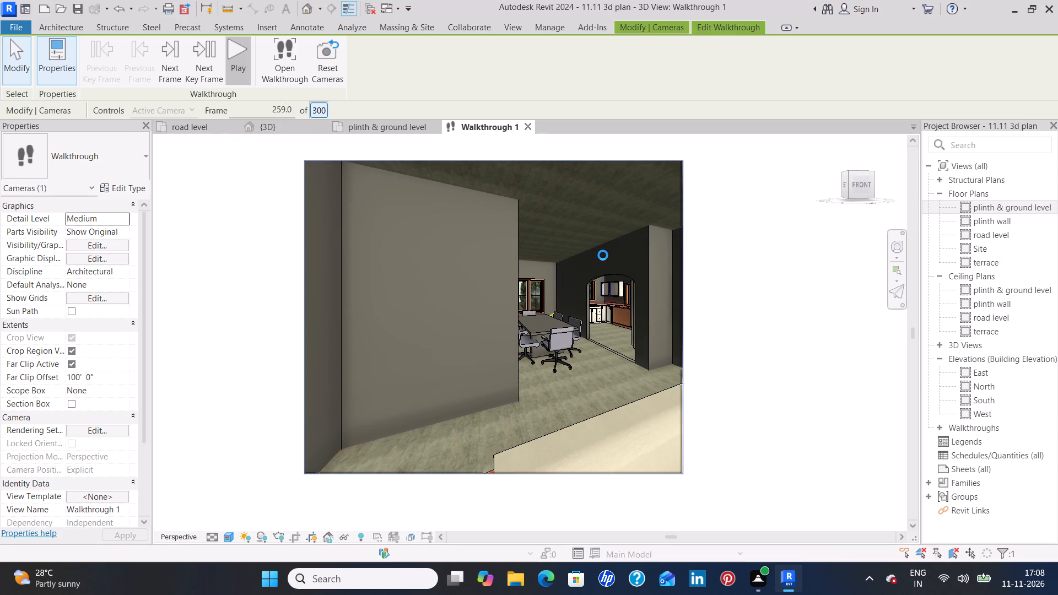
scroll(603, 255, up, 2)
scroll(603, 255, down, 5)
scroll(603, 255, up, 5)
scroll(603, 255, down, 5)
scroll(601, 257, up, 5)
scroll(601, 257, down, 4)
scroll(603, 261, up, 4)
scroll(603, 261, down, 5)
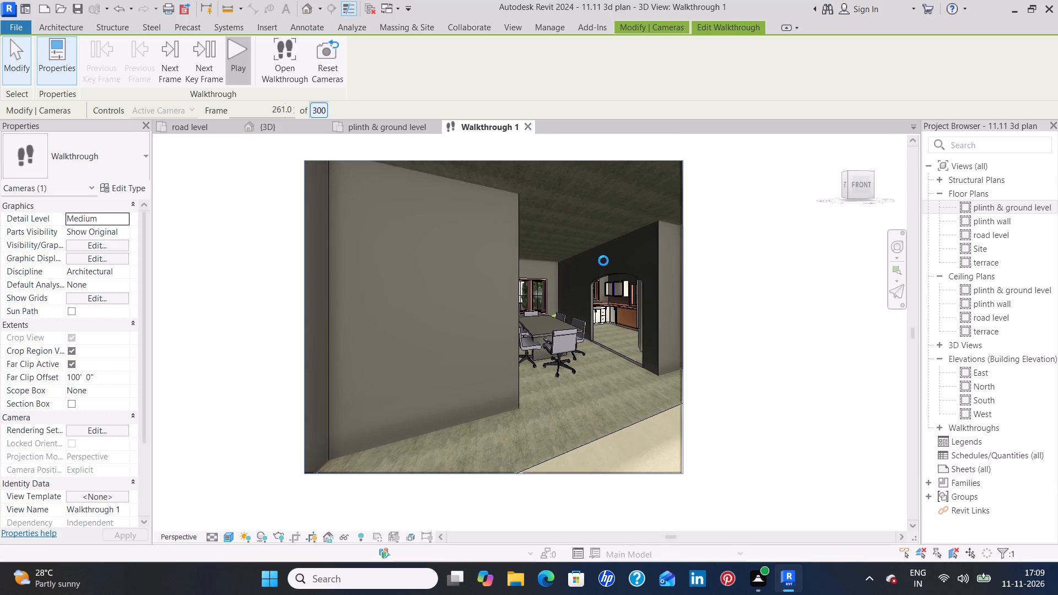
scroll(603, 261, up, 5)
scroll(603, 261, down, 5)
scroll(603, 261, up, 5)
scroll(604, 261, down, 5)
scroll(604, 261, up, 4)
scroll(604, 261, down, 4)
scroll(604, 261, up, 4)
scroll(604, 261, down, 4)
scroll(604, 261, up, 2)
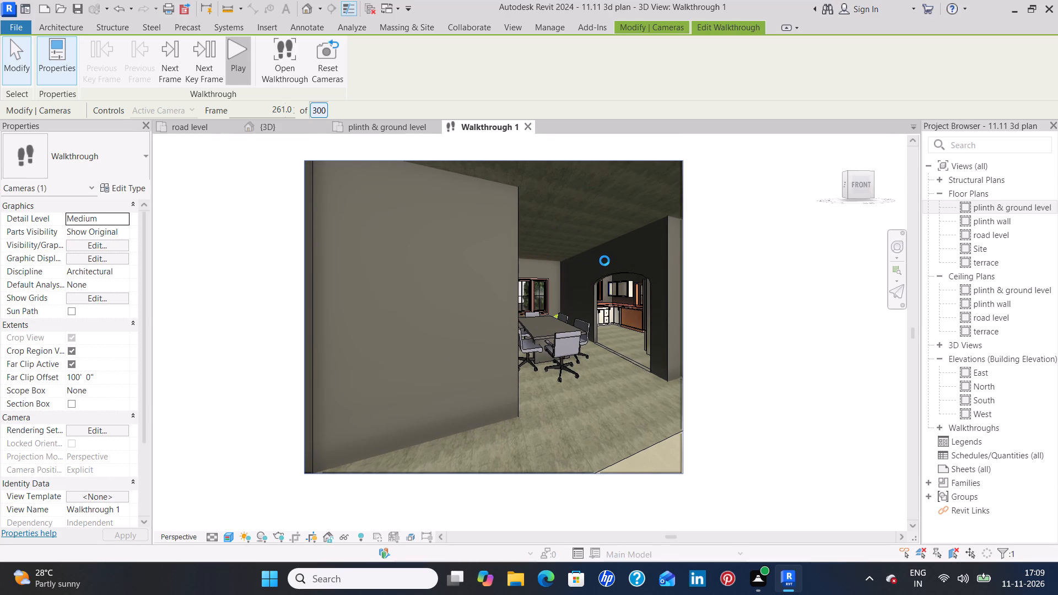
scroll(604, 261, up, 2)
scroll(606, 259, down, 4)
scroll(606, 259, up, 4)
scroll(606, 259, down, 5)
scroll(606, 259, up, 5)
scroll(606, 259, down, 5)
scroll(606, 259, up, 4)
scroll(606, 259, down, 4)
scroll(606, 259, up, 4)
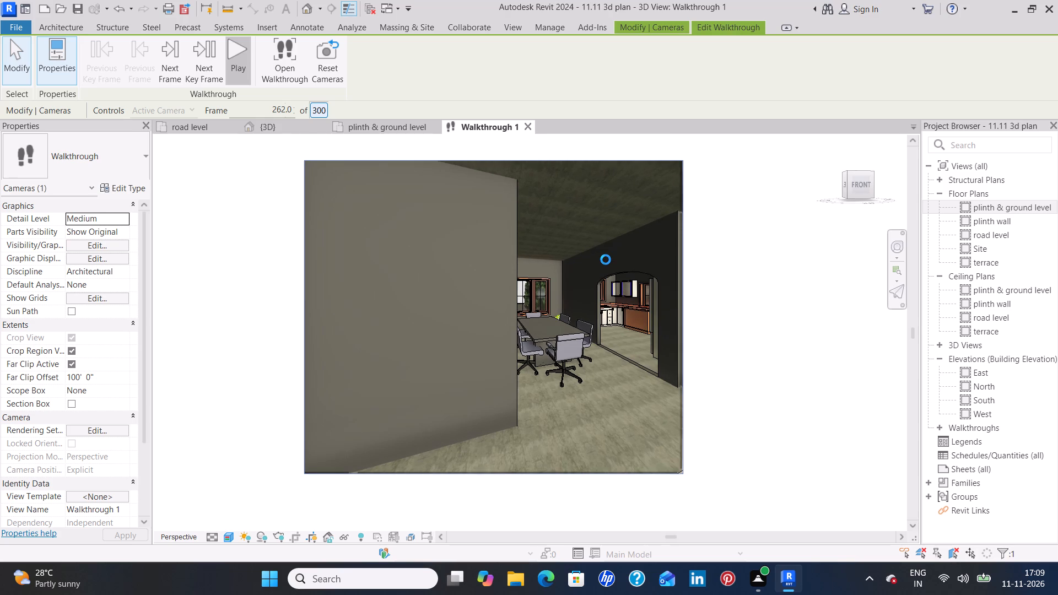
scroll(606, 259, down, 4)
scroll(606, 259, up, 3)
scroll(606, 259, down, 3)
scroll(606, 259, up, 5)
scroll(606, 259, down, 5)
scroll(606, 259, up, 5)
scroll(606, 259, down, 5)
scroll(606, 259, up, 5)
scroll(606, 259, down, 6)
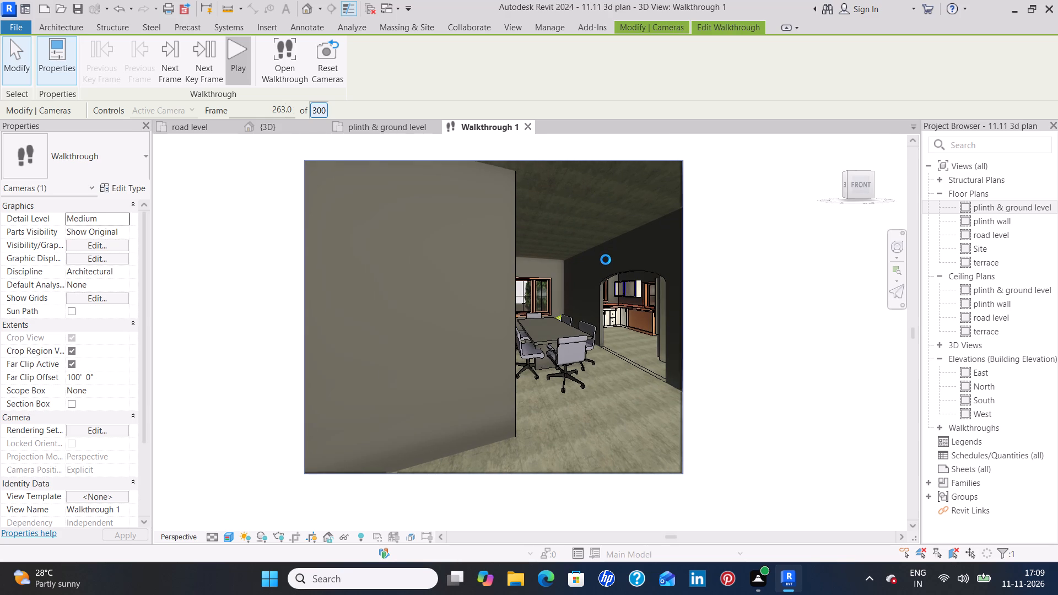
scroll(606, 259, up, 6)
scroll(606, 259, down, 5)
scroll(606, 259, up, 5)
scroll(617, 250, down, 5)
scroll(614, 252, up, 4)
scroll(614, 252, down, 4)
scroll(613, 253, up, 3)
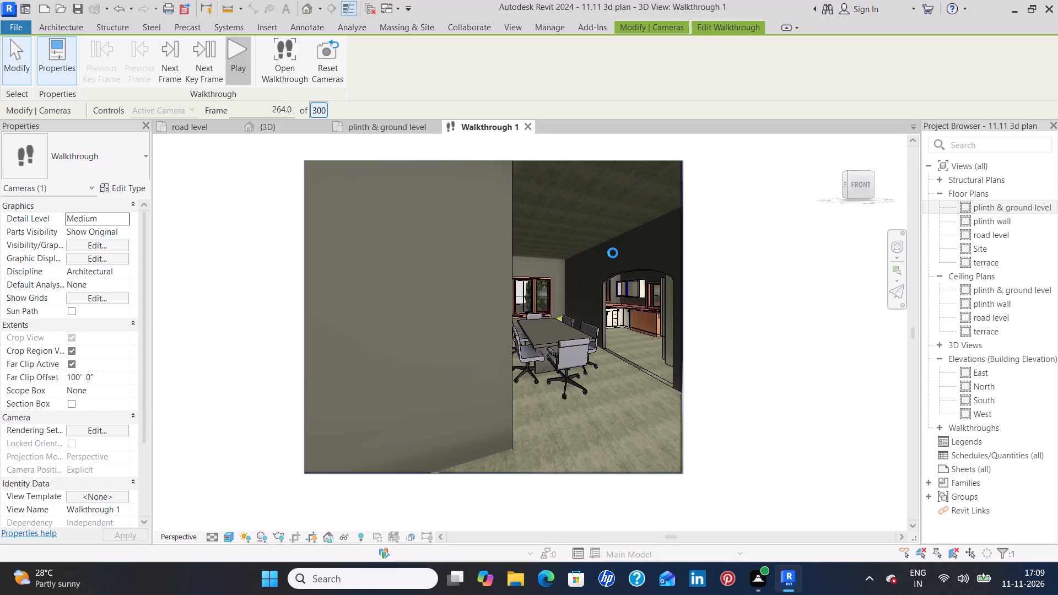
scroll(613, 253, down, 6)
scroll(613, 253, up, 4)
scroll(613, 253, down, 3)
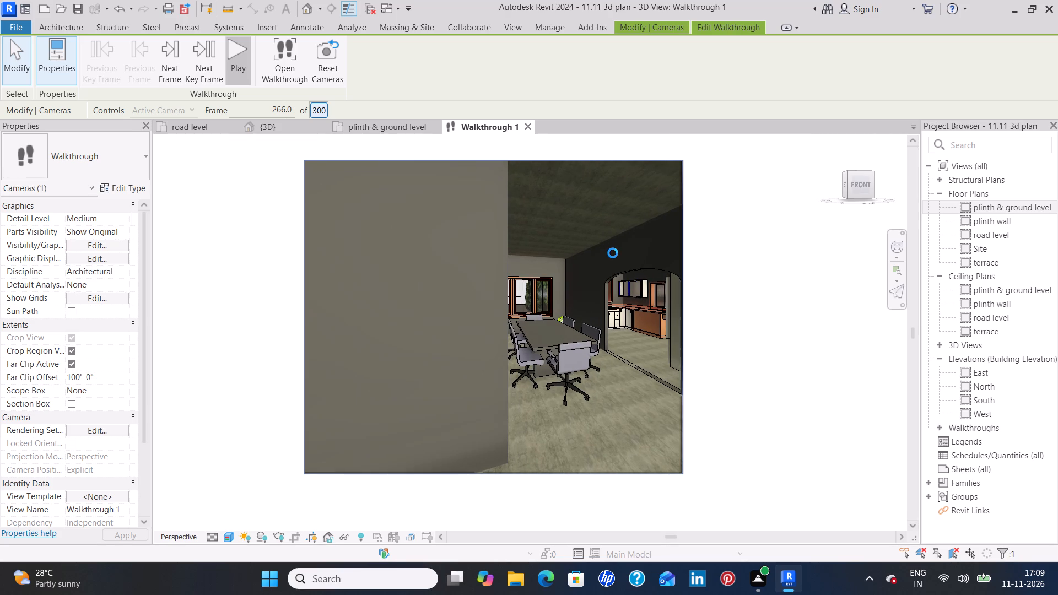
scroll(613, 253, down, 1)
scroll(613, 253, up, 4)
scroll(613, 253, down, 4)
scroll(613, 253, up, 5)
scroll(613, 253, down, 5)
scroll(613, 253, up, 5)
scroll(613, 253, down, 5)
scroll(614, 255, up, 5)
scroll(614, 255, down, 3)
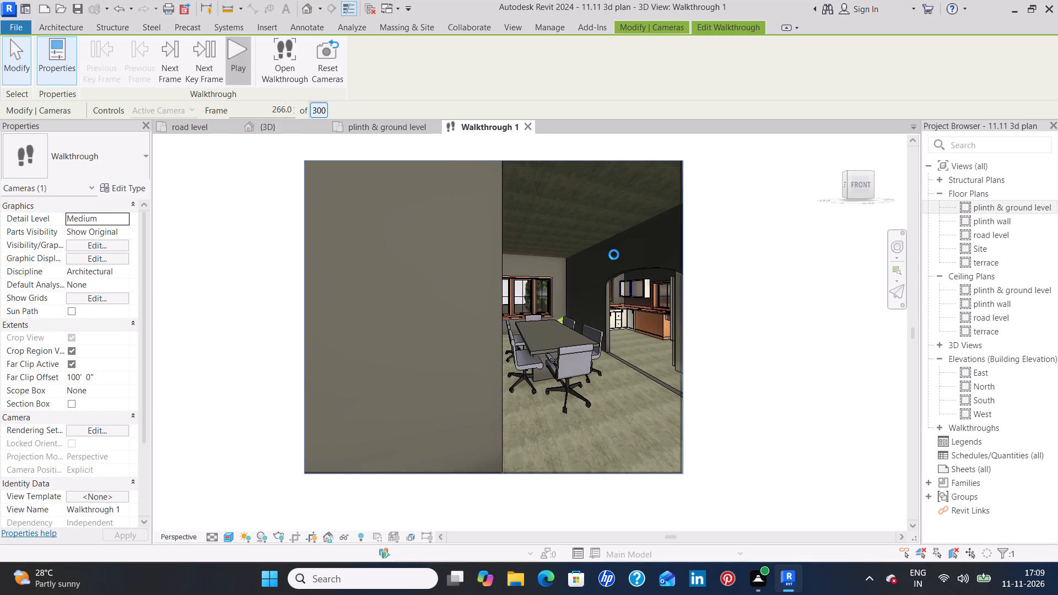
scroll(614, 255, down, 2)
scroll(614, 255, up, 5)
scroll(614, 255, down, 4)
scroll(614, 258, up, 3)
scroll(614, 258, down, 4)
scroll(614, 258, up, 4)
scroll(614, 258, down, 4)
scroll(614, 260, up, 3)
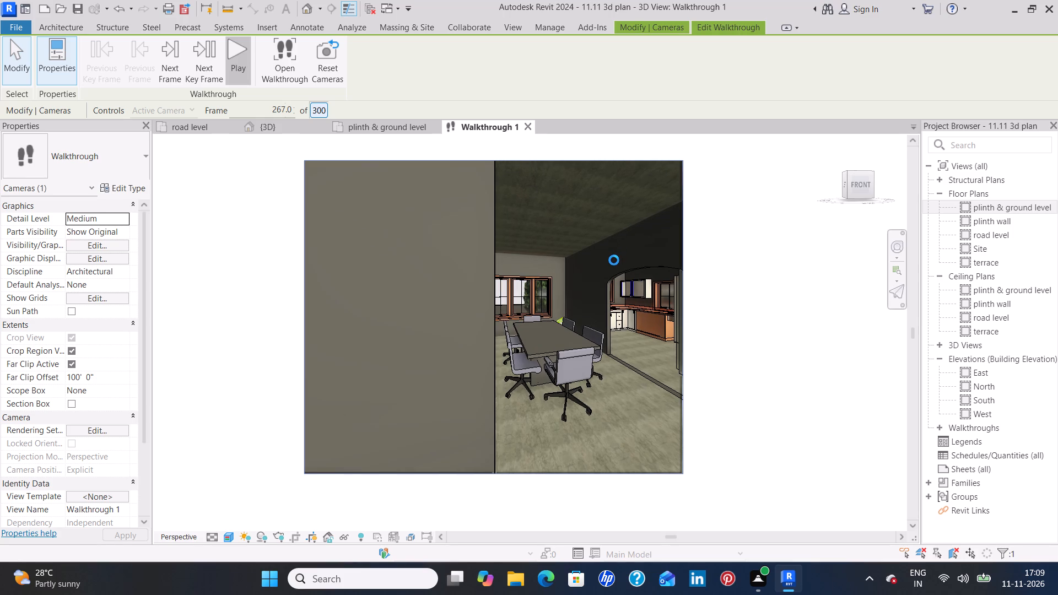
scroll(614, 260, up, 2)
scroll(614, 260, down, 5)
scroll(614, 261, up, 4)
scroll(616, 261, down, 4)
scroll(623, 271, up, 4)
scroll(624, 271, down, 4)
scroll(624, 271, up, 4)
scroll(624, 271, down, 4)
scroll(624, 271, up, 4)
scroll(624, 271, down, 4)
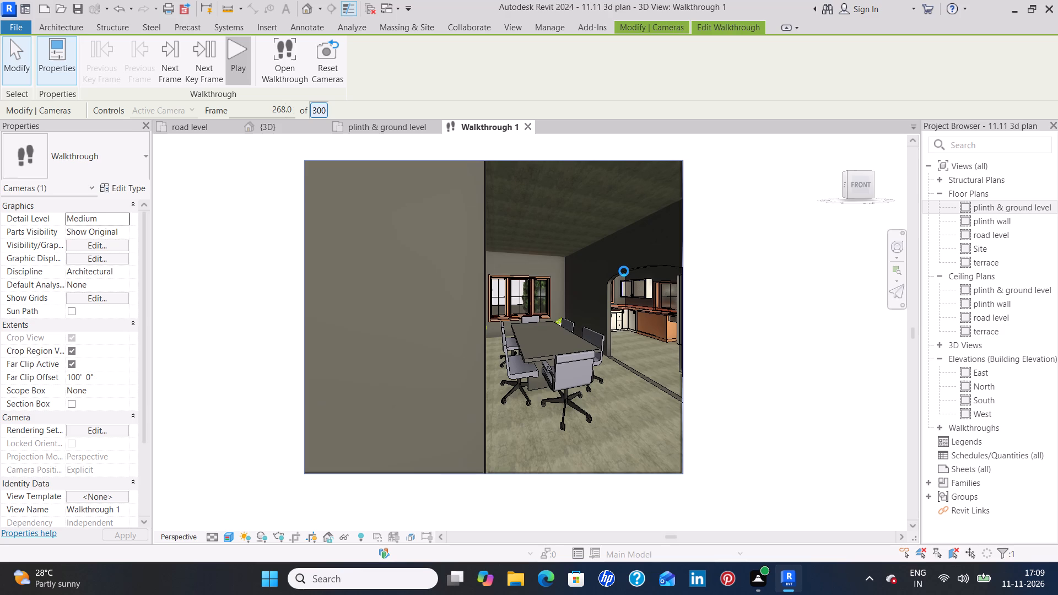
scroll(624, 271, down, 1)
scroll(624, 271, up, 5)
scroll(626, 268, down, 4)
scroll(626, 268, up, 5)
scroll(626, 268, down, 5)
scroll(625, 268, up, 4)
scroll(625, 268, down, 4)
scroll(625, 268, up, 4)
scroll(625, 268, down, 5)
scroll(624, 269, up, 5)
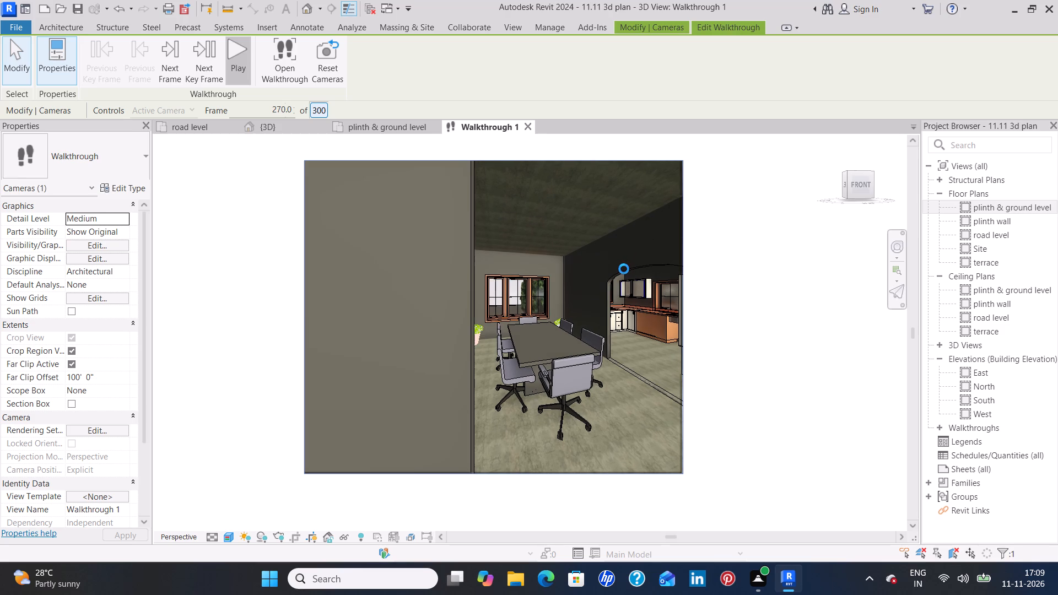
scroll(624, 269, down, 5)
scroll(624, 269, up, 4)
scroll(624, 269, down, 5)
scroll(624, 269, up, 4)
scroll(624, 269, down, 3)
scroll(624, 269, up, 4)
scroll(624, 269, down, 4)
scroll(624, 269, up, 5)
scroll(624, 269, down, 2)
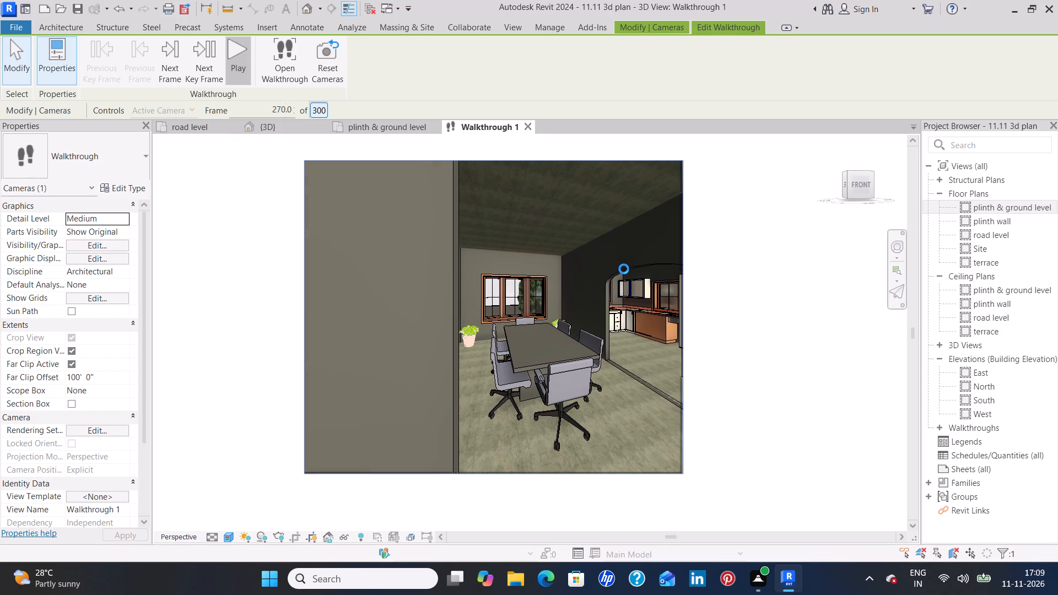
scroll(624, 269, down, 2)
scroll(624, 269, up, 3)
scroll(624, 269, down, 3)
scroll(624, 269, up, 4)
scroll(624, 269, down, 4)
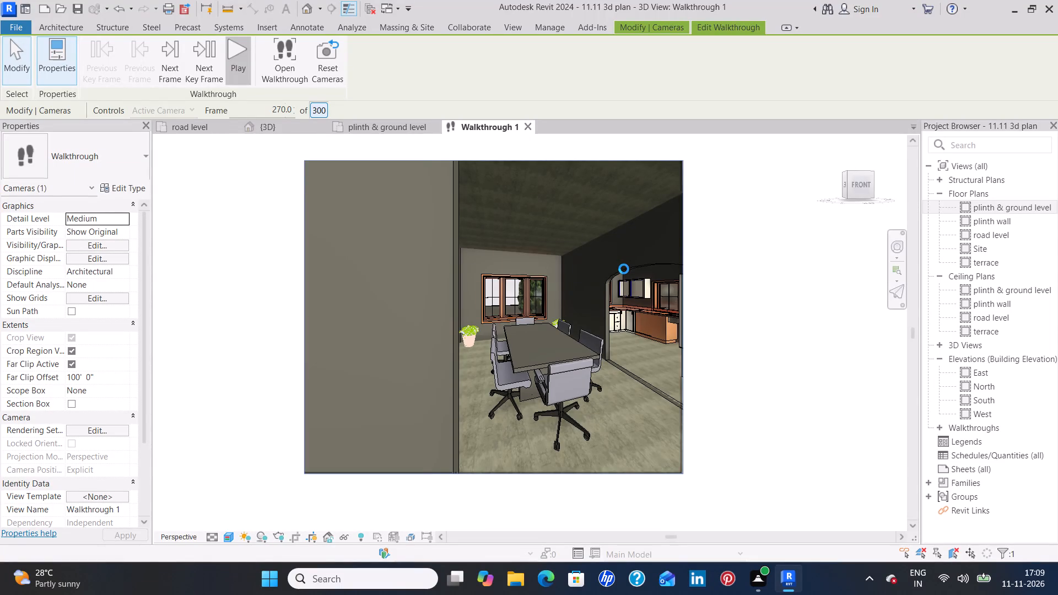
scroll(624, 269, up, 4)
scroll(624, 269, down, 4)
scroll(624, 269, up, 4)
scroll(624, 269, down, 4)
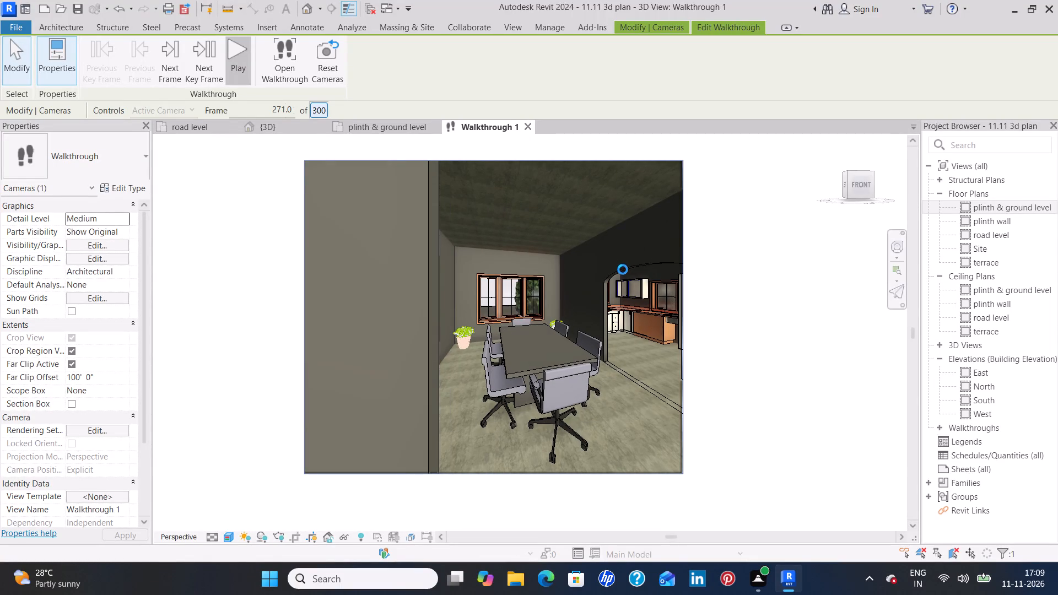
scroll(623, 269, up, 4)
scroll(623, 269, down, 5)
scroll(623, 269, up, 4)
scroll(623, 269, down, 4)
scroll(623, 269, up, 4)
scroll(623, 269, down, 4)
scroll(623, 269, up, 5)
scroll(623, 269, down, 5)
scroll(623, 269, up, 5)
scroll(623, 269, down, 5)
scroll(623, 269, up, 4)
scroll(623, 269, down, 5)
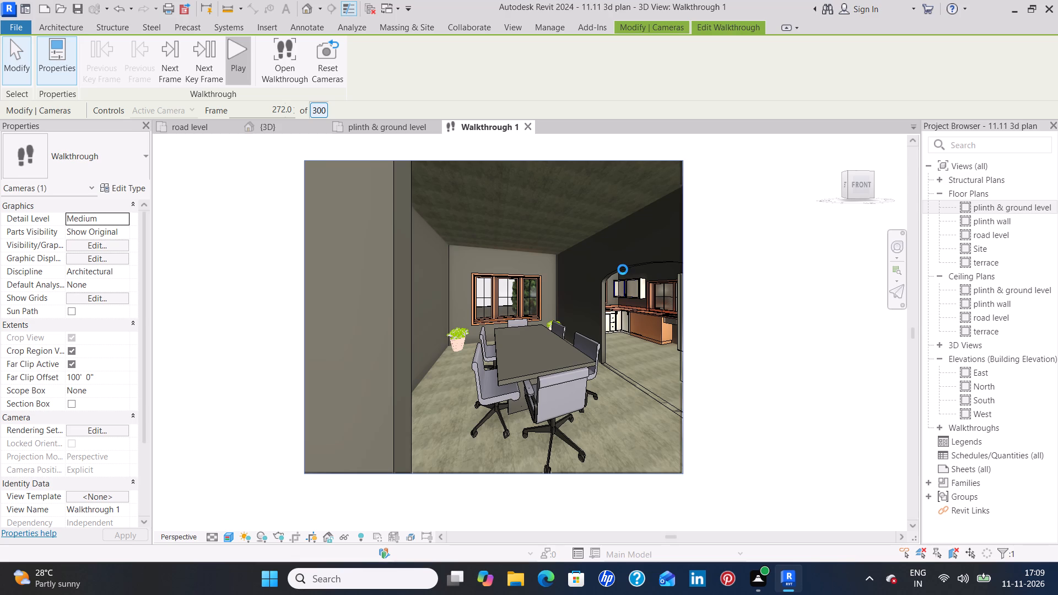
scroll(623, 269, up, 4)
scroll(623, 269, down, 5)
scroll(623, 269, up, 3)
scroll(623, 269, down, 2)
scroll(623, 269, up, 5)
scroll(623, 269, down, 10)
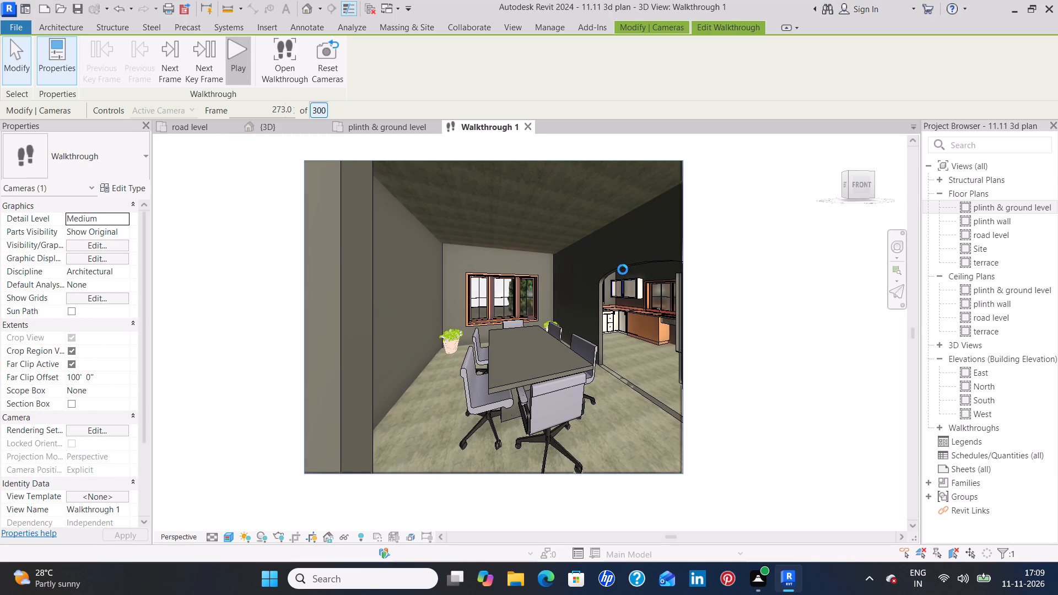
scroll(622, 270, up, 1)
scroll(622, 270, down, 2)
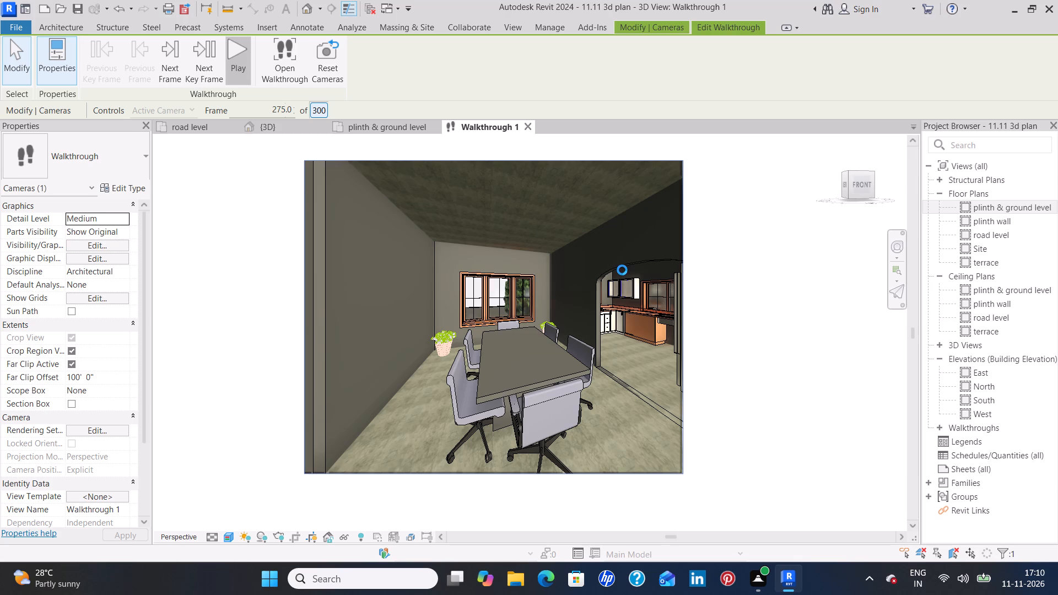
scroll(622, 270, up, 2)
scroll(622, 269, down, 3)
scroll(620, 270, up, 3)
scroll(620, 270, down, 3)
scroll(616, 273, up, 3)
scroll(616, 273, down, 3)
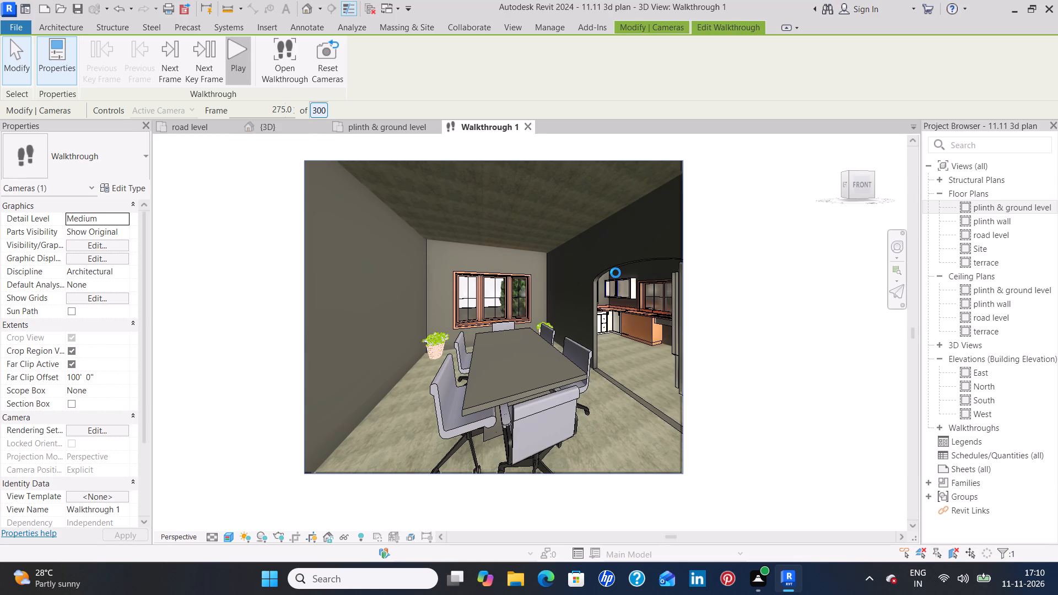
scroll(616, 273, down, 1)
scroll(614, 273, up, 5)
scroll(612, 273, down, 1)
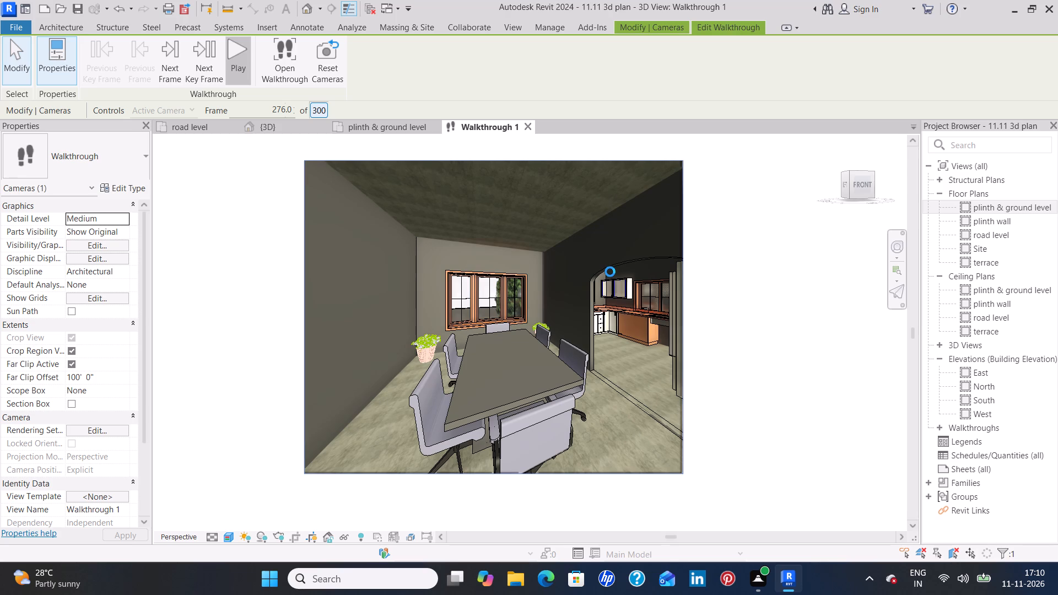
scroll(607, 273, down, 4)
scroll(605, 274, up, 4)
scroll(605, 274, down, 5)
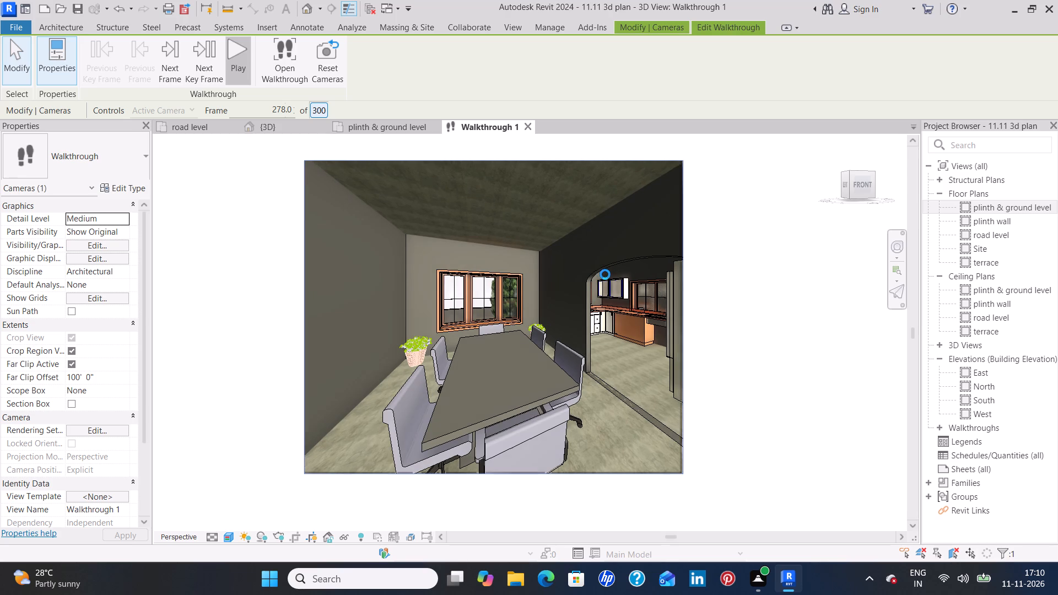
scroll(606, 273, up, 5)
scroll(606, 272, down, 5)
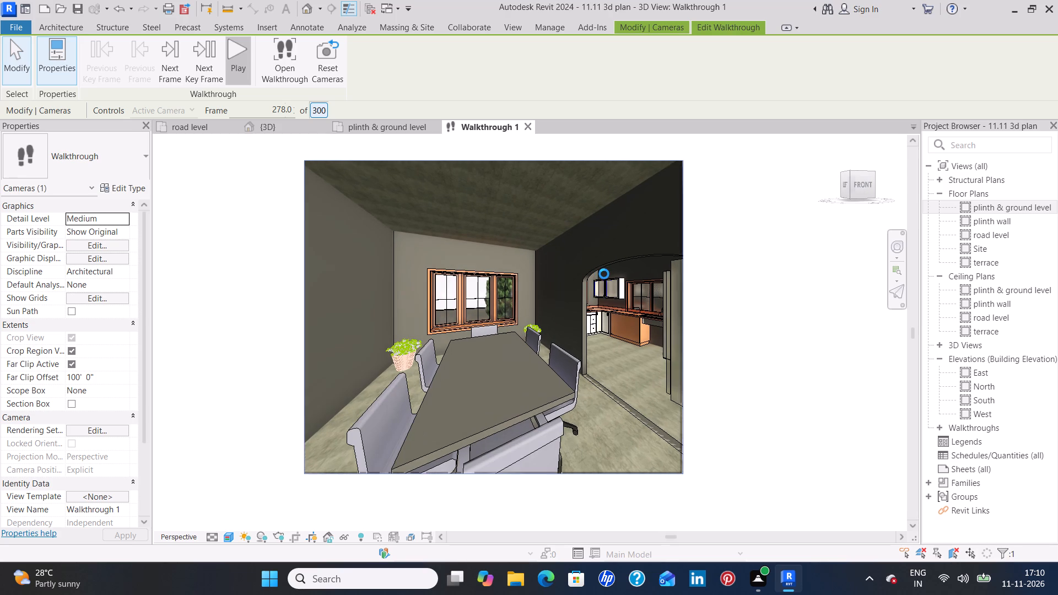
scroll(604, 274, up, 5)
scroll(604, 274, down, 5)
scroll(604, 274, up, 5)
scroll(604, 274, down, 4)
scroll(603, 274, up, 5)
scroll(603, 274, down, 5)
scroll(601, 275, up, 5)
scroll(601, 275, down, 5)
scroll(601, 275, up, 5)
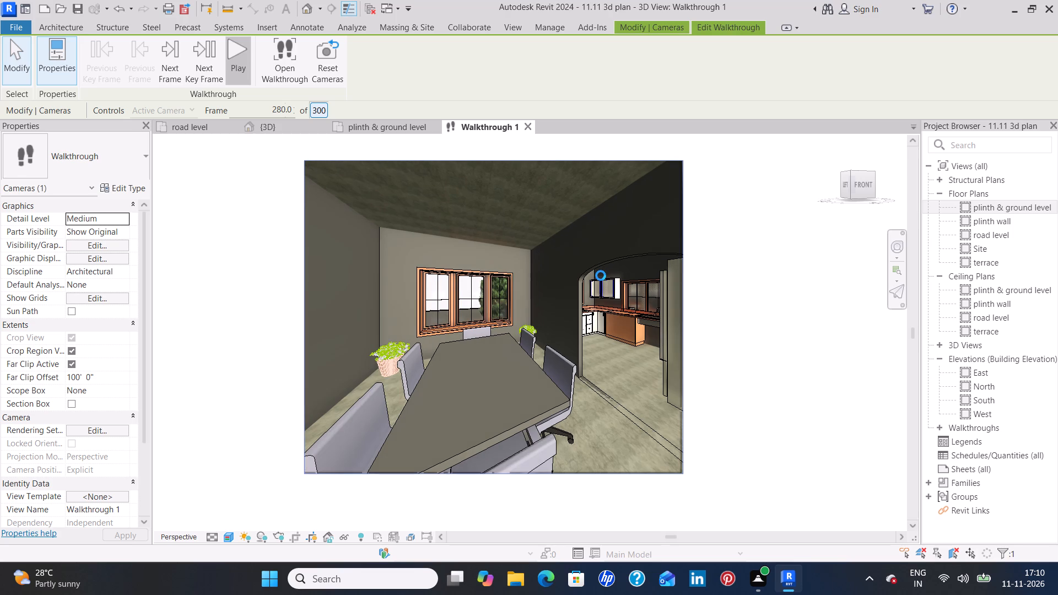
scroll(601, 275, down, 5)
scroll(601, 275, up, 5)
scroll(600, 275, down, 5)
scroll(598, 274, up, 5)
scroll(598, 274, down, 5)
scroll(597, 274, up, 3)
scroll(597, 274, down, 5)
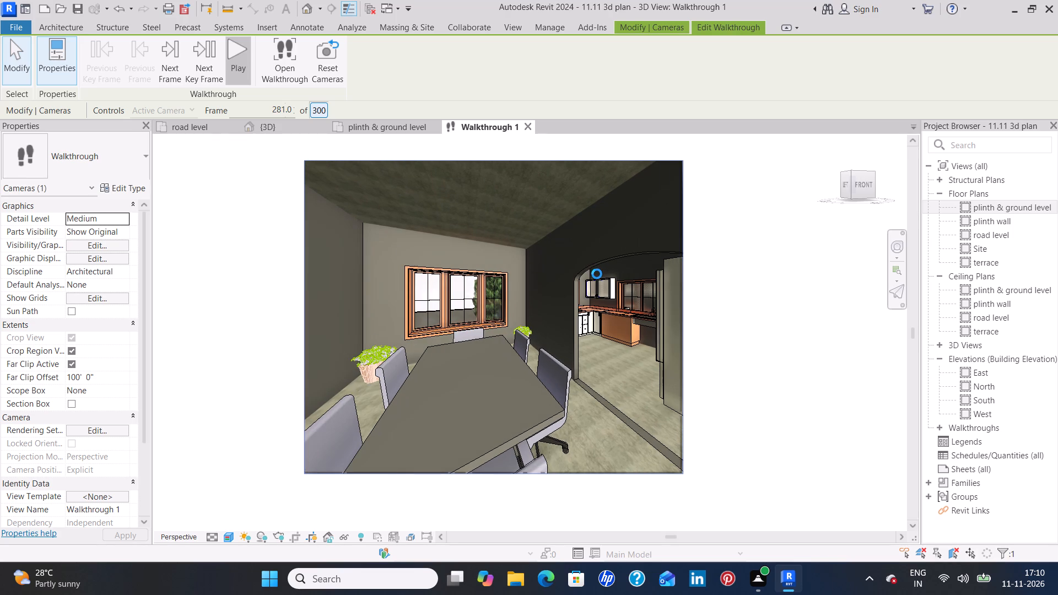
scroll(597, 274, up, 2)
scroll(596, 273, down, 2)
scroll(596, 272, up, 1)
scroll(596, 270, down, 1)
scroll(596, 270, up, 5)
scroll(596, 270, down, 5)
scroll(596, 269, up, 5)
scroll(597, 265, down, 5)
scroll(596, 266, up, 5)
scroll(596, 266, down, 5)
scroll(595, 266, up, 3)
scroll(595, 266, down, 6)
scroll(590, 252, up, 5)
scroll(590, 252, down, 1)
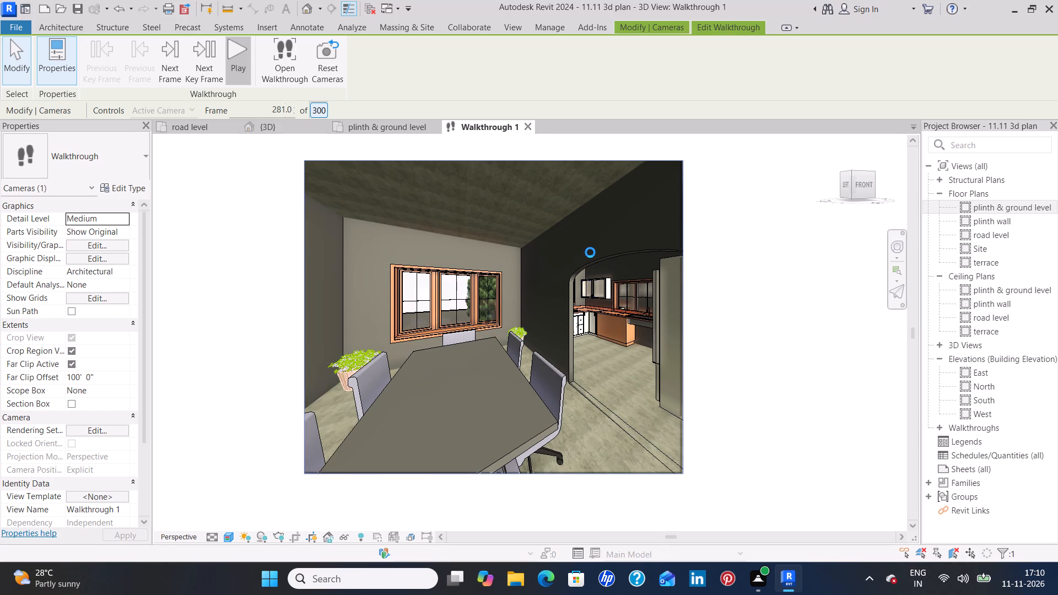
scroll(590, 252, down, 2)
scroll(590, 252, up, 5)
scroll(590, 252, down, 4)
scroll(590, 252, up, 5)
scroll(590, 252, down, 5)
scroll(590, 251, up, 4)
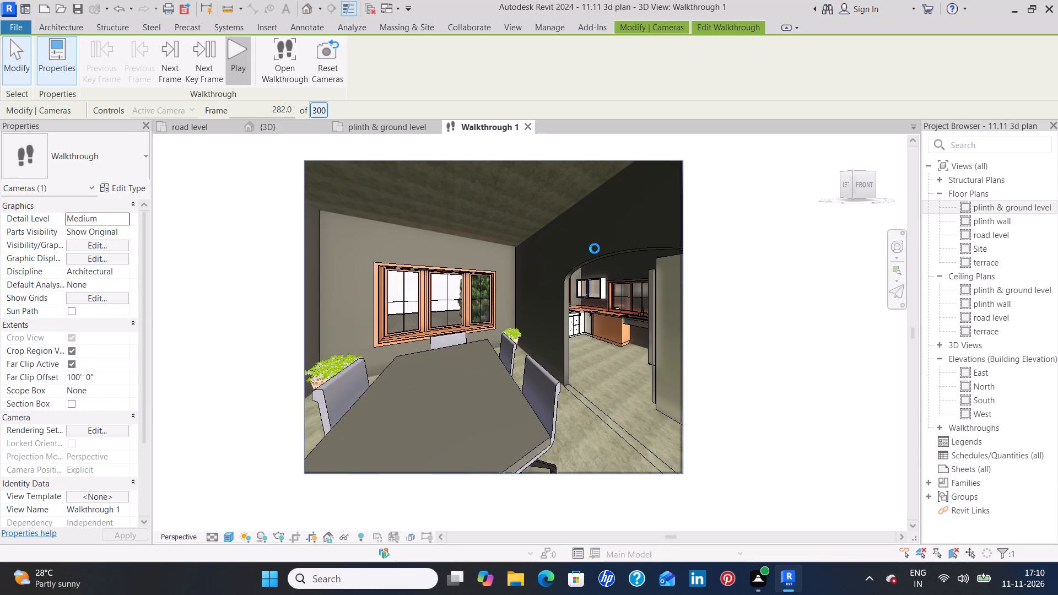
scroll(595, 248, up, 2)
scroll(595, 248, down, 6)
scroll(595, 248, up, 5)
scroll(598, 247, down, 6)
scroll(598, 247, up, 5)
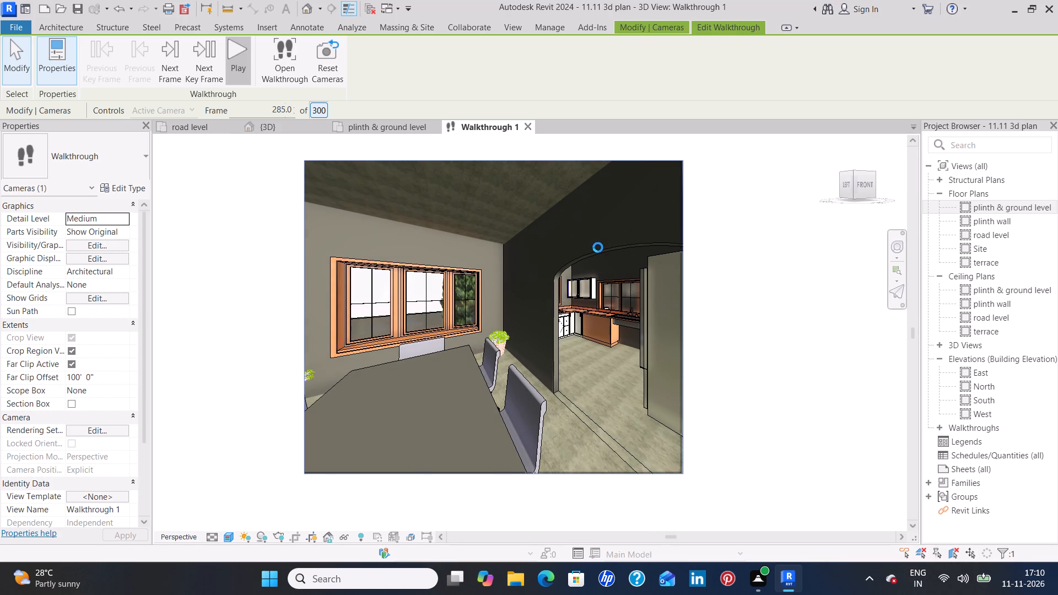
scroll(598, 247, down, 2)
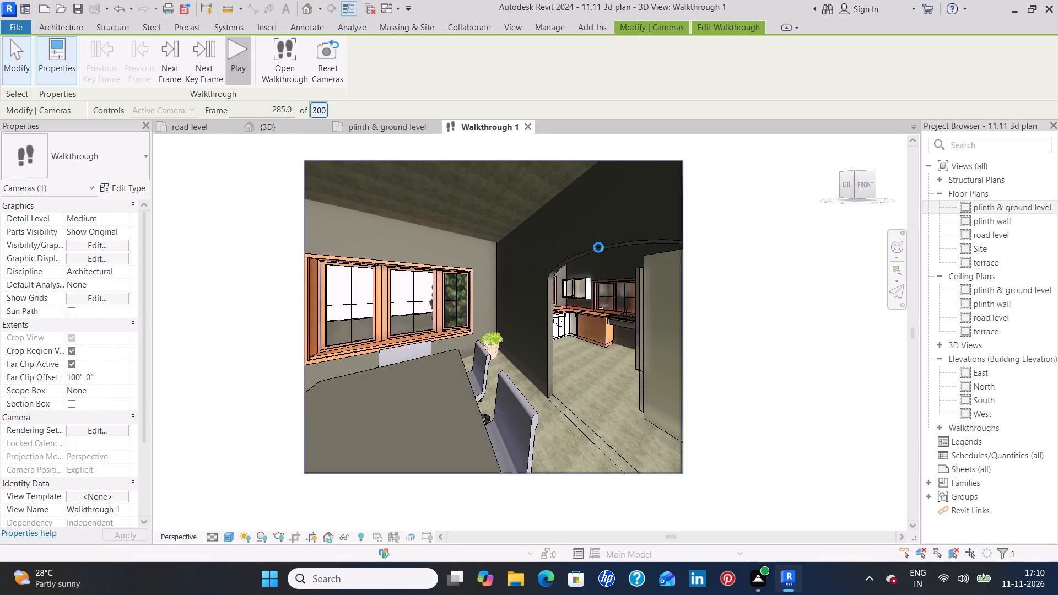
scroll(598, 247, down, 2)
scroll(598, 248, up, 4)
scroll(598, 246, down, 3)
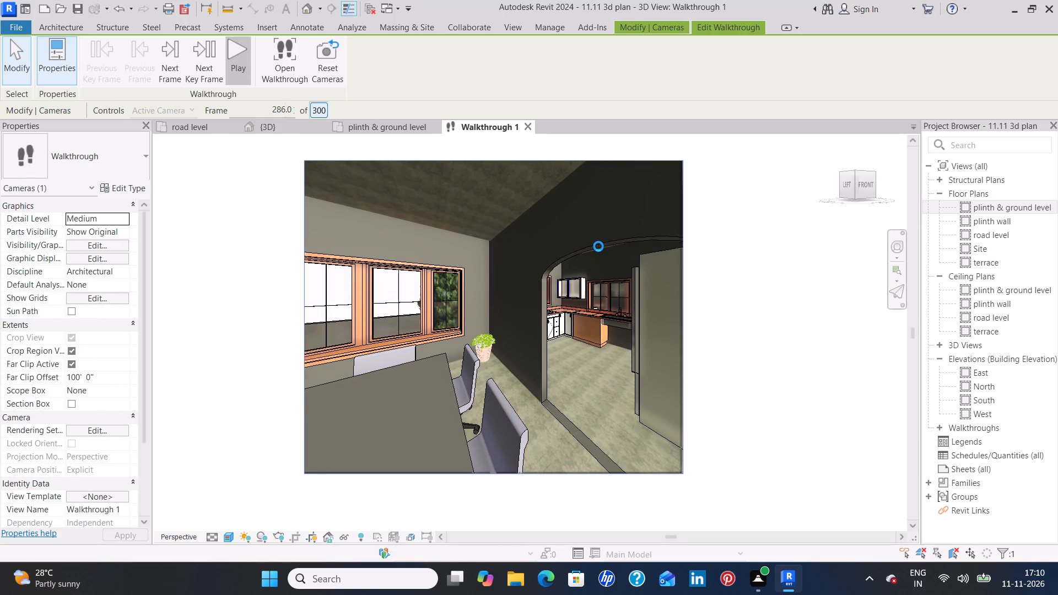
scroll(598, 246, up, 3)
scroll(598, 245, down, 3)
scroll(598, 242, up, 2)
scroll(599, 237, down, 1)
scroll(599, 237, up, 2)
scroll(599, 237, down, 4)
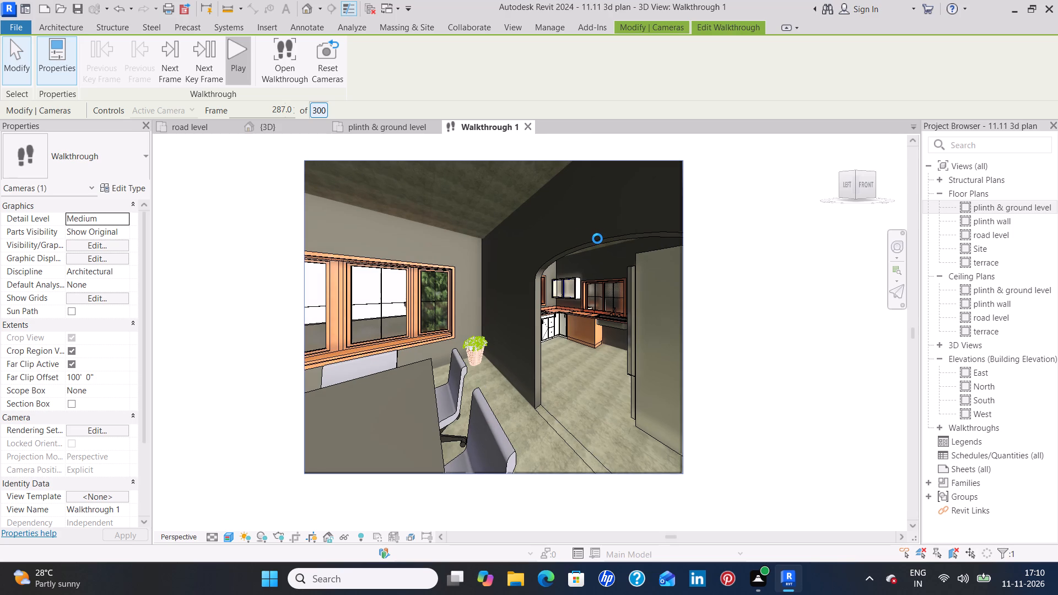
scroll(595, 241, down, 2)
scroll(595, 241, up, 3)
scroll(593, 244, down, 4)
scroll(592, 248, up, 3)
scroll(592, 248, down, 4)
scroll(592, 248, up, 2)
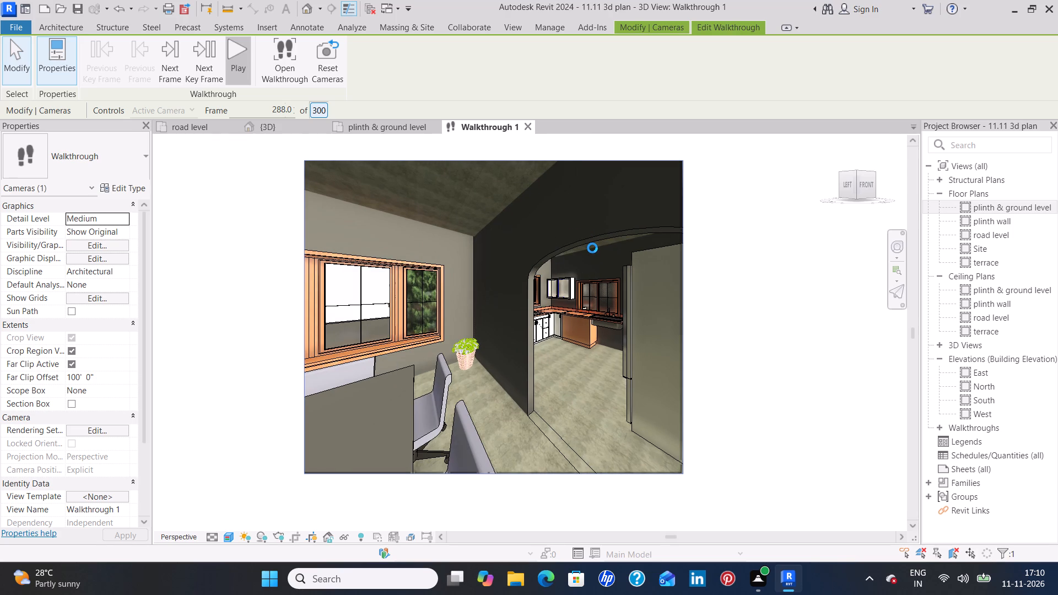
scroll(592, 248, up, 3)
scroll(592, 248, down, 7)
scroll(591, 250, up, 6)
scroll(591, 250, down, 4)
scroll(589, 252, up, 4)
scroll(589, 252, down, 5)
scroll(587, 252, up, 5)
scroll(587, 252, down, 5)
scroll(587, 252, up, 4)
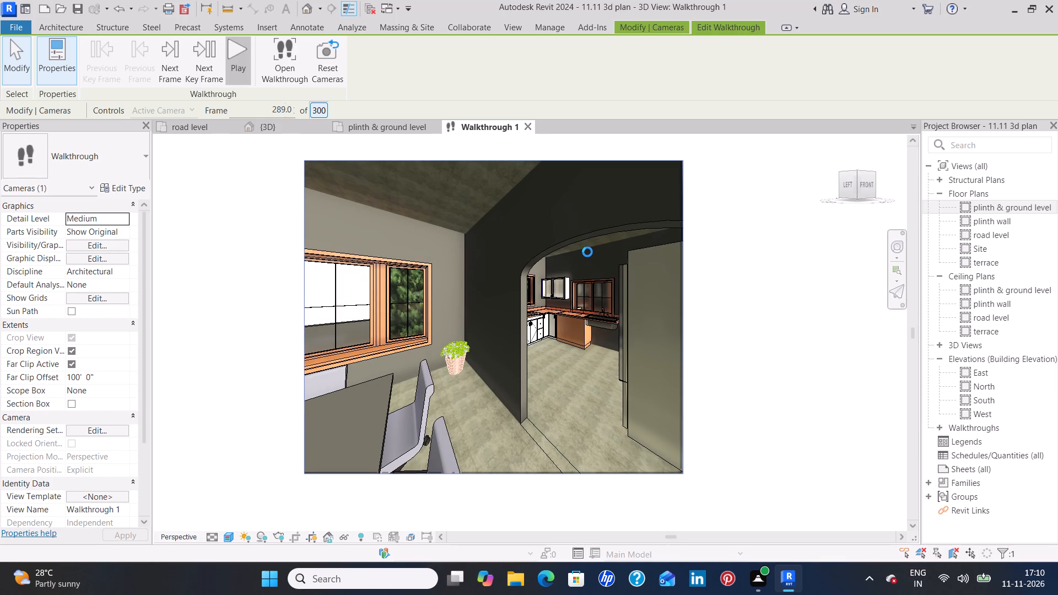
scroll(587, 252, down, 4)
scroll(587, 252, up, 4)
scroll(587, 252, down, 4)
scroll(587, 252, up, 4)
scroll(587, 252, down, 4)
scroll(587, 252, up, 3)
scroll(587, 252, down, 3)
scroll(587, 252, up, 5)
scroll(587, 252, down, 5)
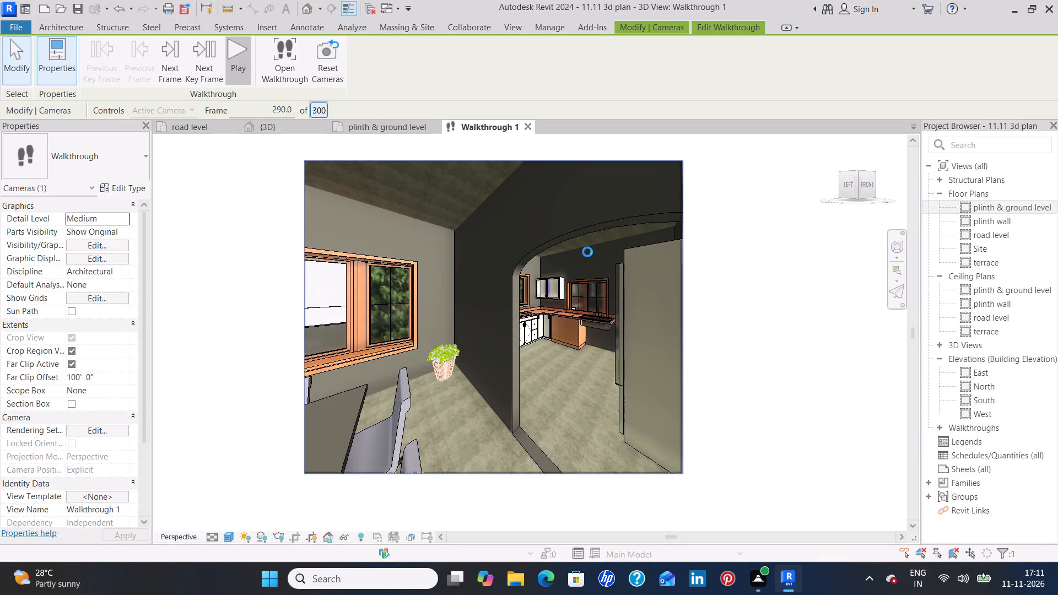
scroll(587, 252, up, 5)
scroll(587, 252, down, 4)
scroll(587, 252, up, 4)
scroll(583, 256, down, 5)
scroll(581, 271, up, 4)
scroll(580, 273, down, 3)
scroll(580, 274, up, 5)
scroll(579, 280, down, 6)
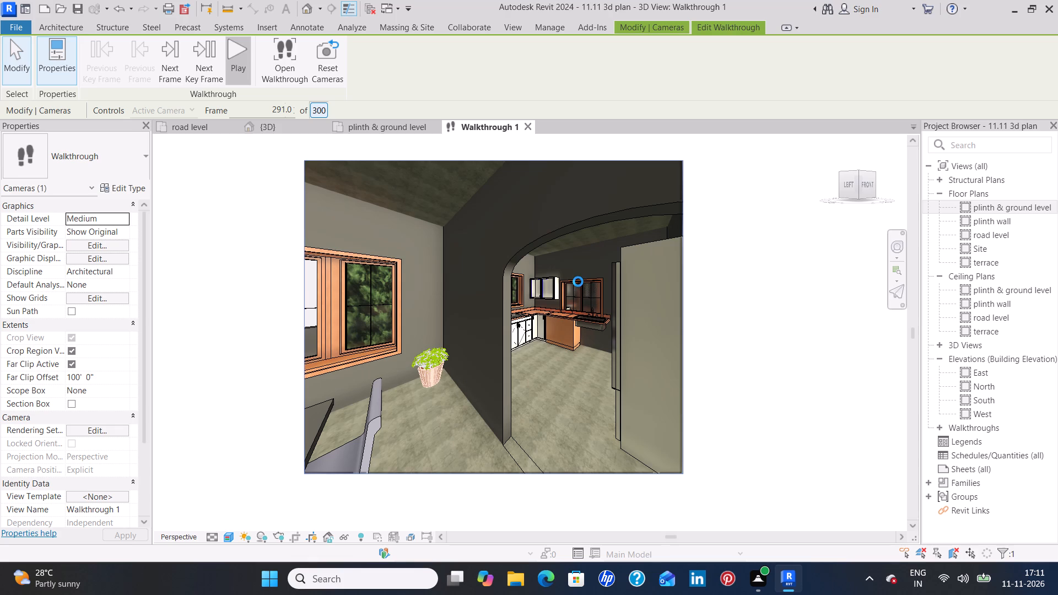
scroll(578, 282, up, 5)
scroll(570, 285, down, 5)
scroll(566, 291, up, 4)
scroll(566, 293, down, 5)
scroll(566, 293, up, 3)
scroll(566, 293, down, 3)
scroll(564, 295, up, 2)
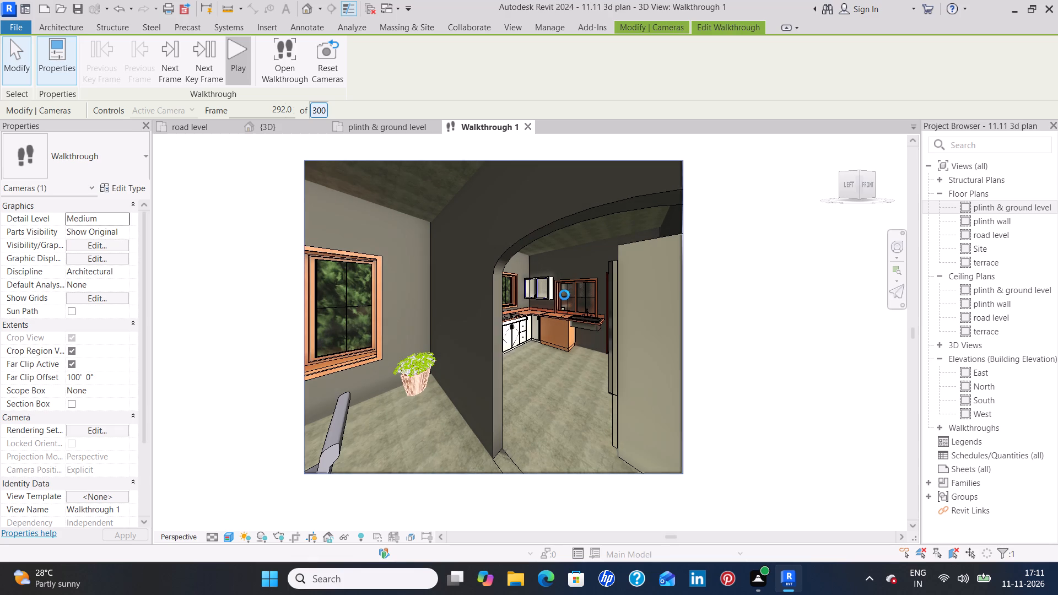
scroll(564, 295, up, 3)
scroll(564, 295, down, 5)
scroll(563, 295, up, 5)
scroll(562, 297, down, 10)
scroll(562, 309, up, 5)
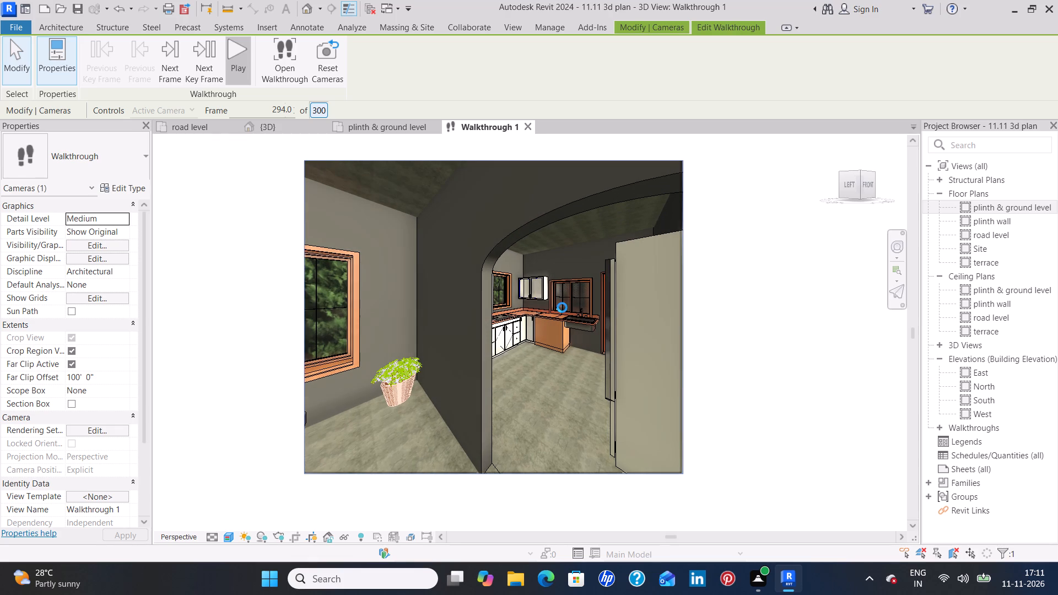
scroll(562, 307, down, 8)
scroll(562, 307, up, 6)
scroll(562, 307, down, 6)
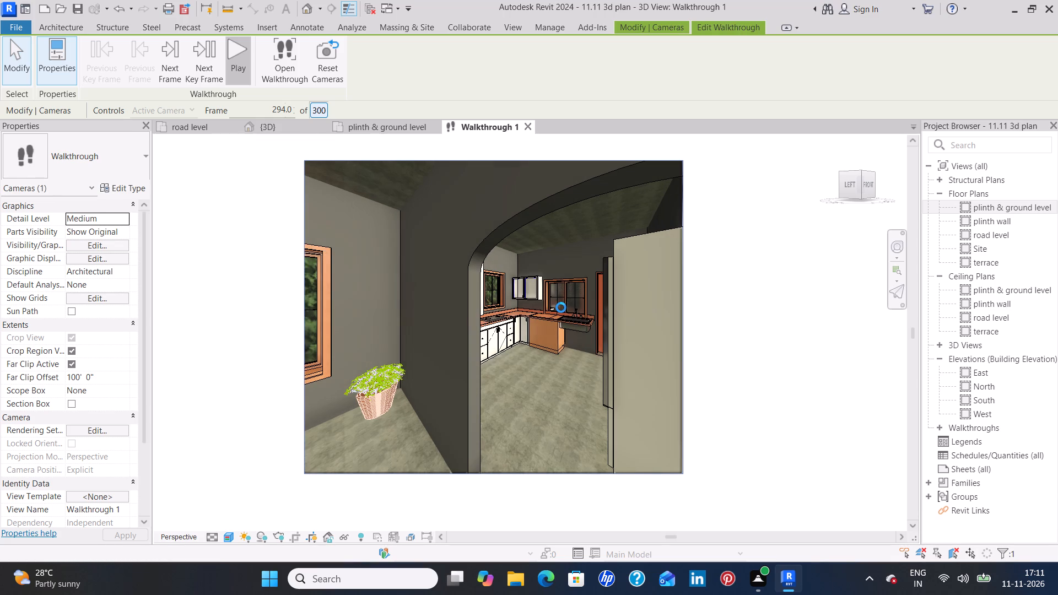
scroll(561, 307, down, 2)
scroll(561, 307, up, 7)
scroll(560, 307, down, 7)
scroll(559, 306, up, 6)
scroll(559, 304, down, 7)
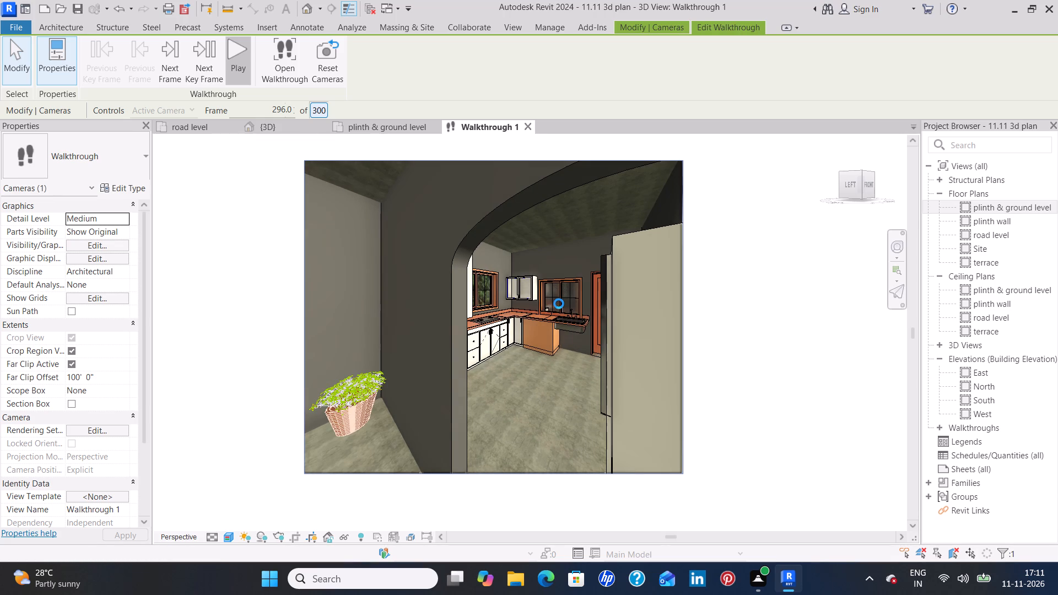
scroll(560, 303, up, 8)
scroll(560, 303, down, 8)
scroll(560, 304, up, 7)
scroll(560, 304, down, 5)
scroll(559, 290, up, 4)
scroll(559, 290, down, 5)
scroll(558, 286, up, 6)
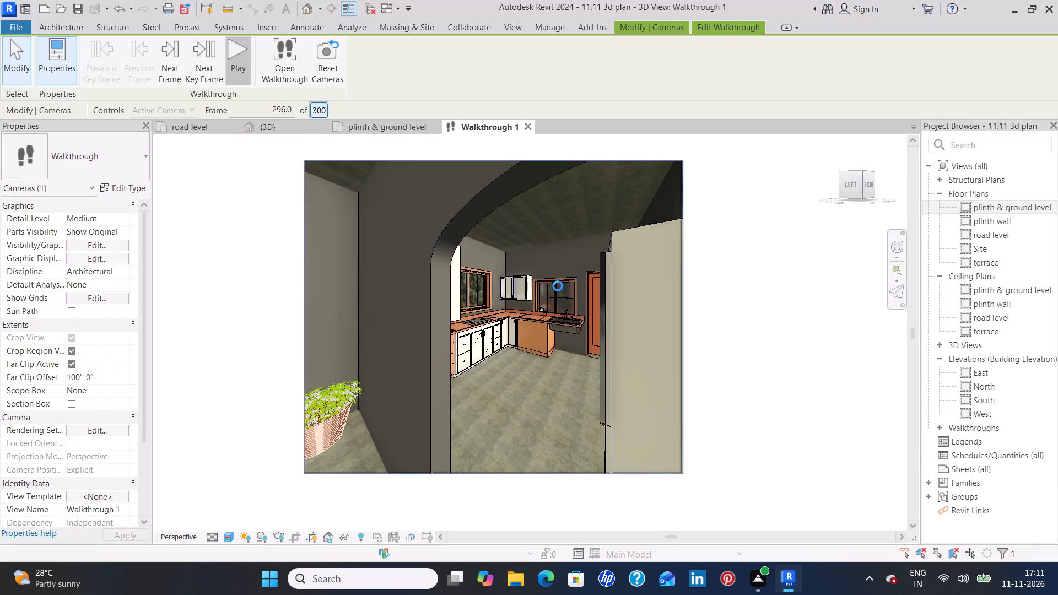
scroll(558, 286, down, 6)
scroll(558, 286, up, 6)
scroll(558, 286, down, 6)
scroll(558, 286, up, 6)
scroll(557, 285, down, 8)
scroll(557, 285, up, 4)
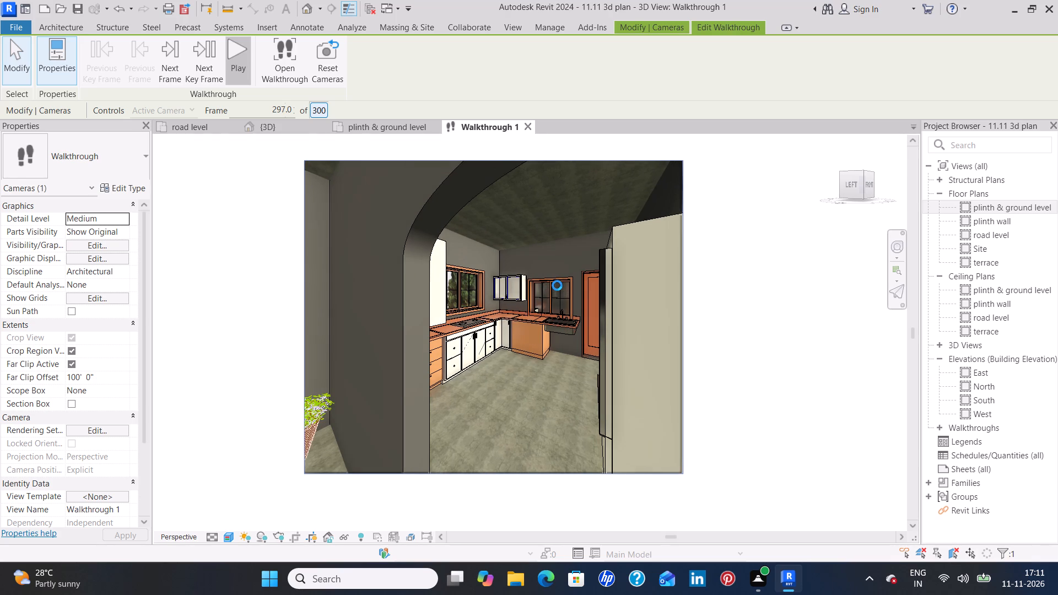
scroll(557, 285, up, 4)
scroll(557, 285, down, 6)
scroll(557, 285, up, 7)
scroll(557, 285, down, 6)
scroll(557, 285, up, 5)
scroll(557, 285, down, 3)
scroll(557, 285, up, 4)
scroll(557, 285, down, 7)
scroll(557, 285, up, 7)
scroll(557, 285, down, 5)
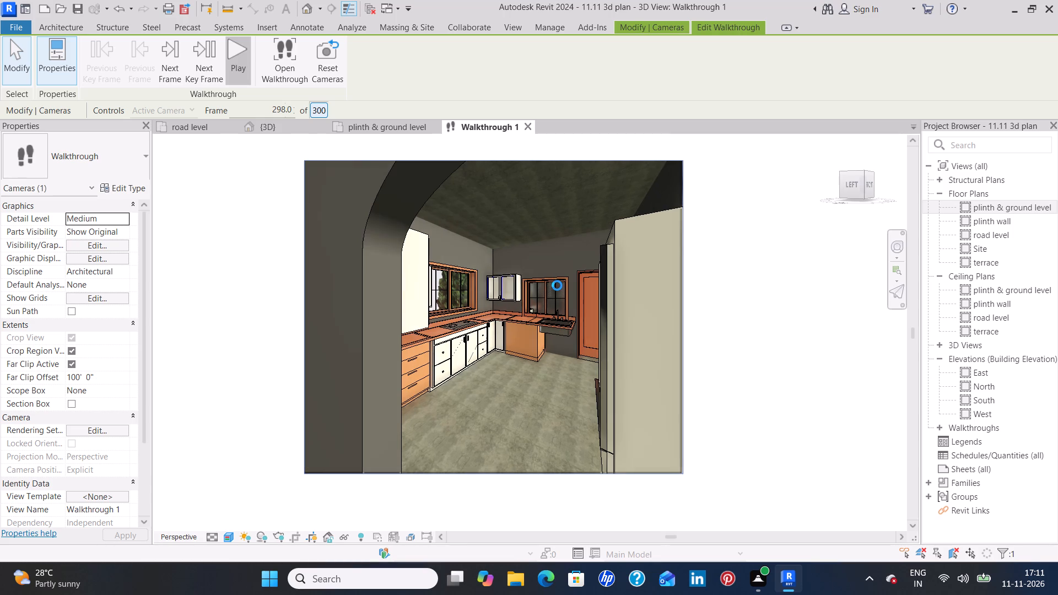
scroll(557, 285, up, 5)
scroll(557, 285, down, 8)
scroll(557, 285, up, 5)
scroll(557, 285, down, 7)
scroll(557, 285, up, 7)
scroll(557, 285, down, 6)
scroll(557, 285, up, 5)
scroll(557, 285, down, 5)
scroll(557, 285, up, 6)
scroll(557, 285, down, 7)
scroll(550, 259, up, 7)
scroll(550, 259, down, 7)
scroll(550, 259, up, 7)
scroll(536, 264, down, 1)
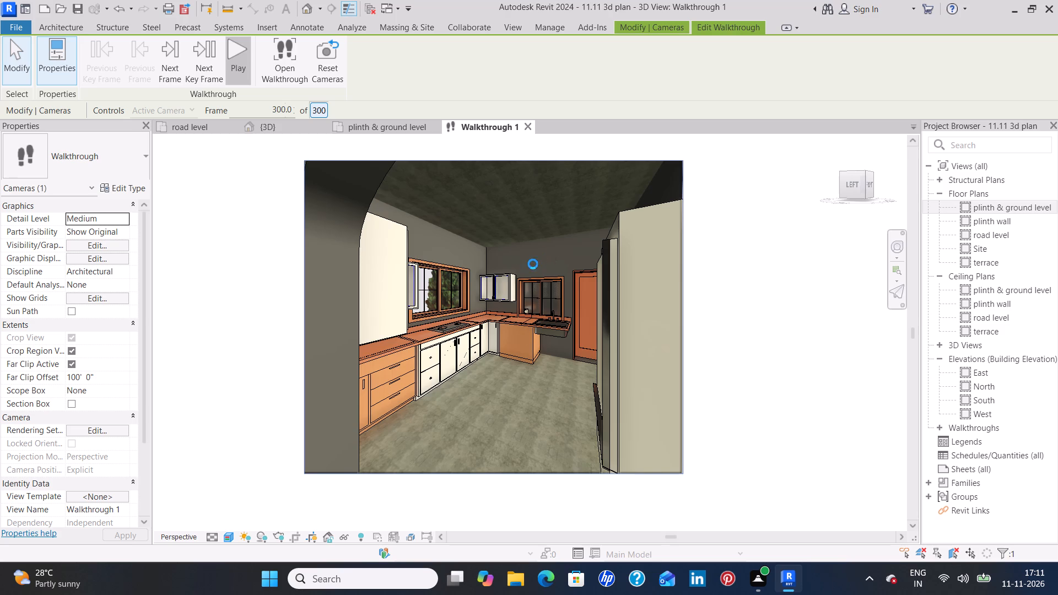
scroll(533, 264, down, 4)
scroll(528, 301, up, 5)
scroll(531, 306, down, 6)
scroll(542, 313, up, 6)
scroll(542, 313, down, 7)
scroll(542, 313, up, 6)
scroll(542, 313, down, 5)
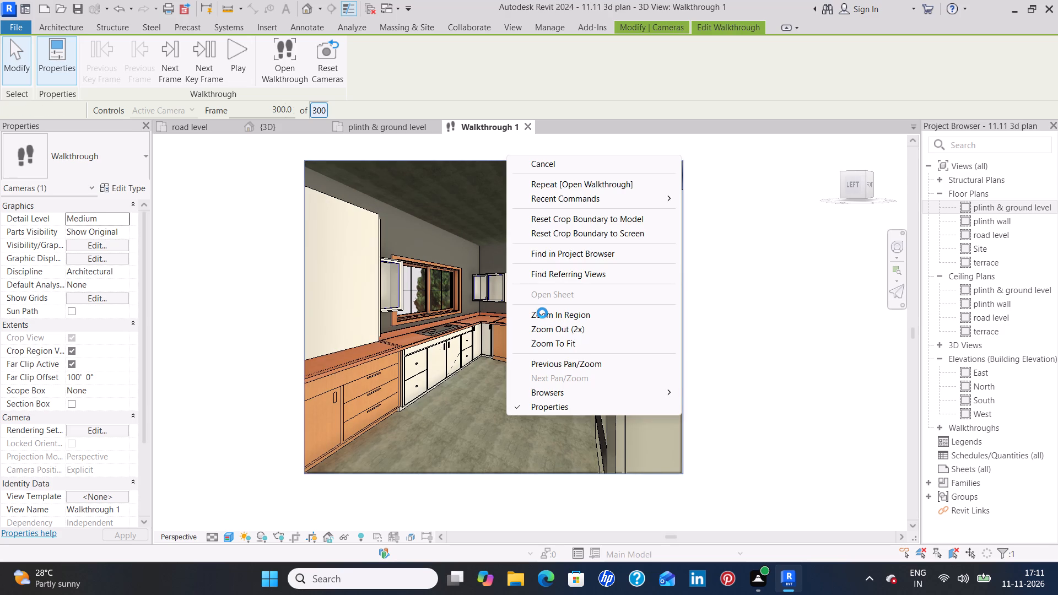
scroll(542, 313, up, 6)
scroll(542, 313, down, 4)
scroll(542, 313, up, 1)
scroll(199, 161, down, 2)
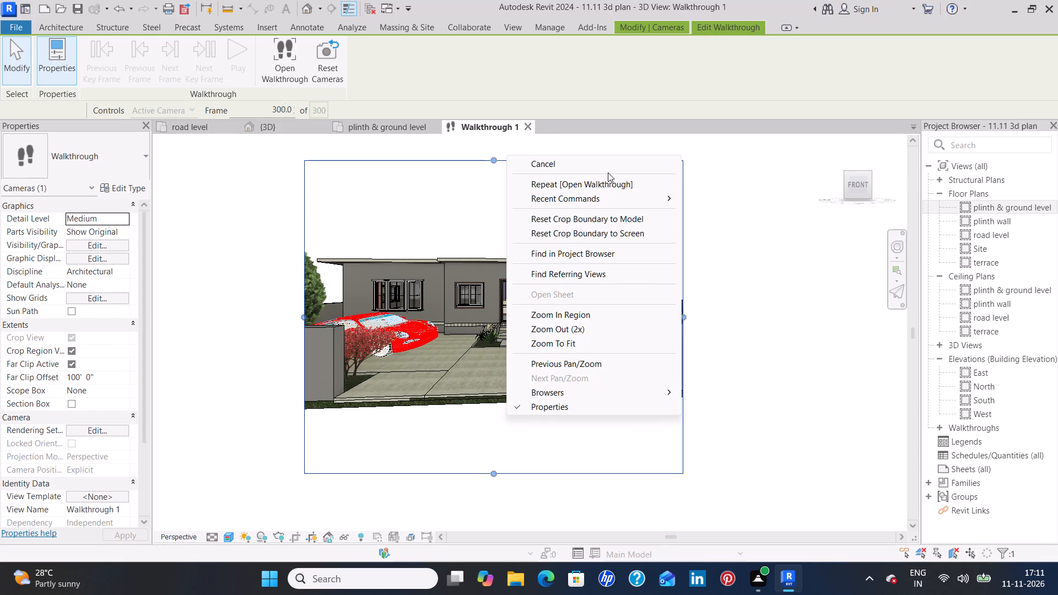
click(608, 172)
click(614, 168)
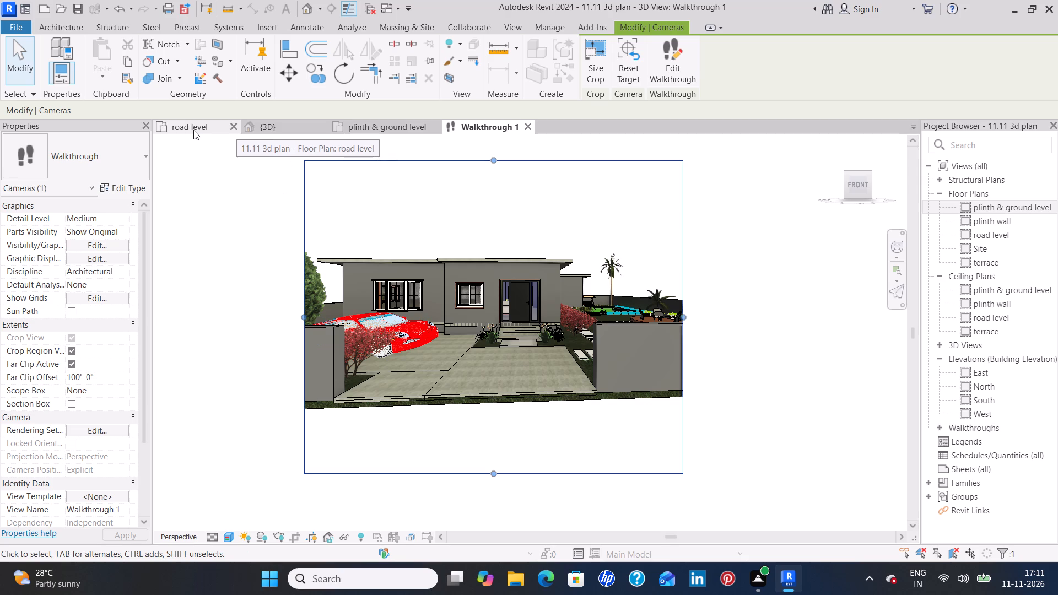
In the plinth & ground level plan, rotate the 30" base cabinet beside the kitchen sink 180° so it faces into the room.
click(365, 125)
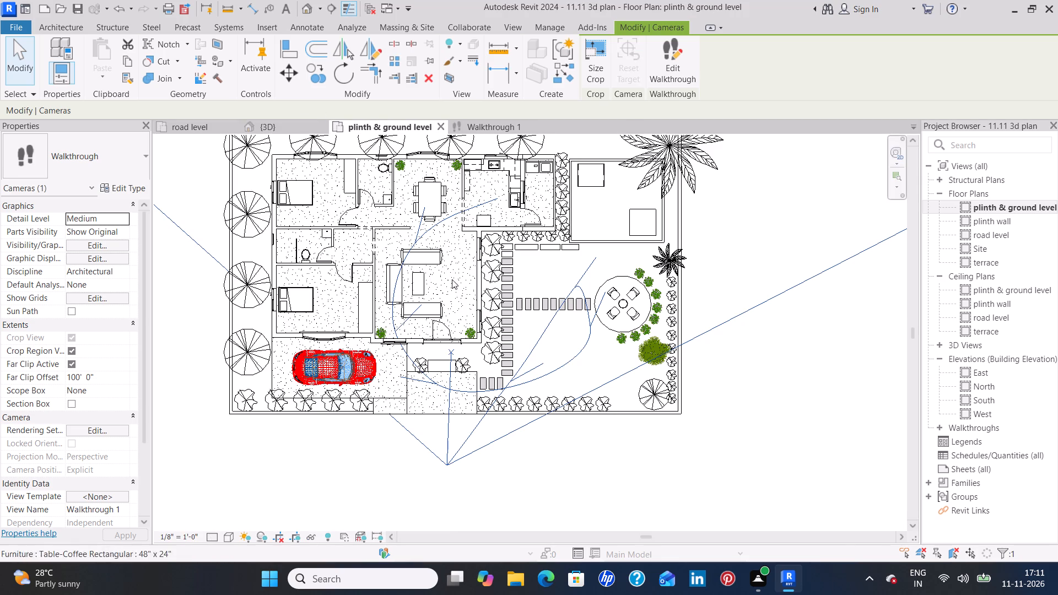
scroll(474, 163, up, 3)
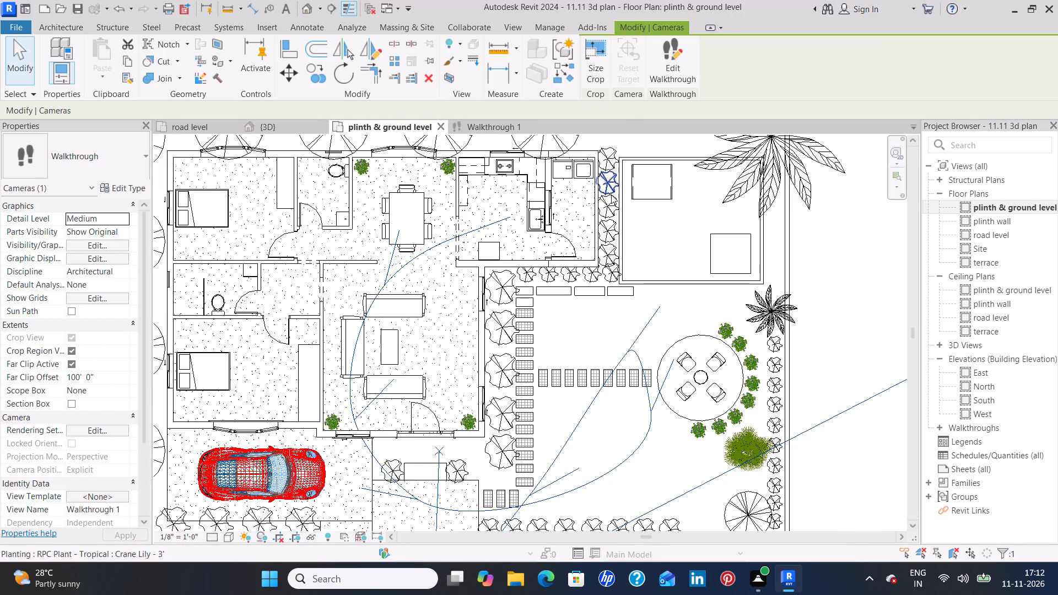
scroll(539, 203, up, 6)
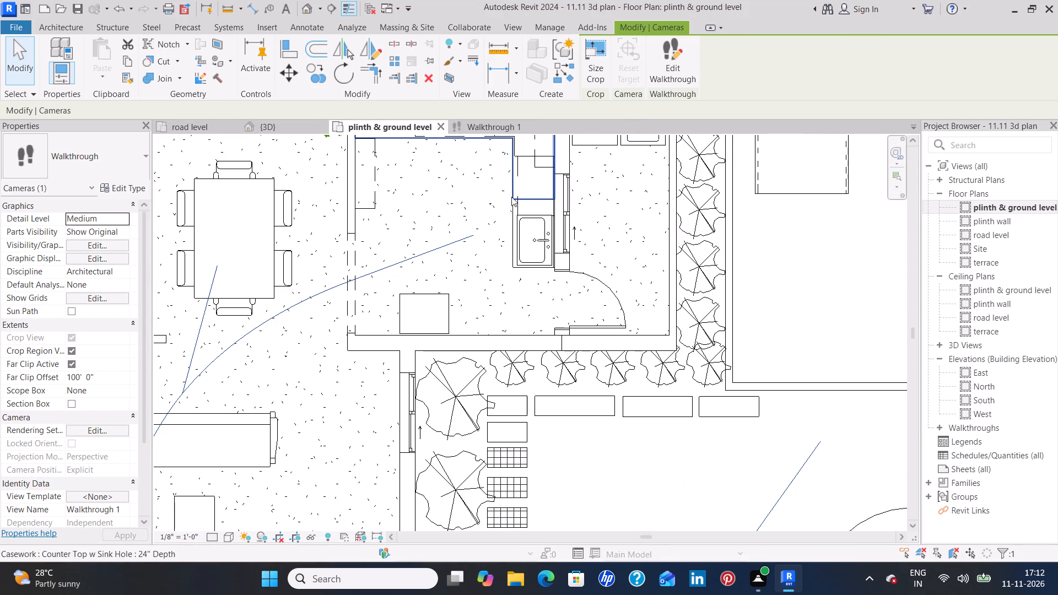
click(522, 182)
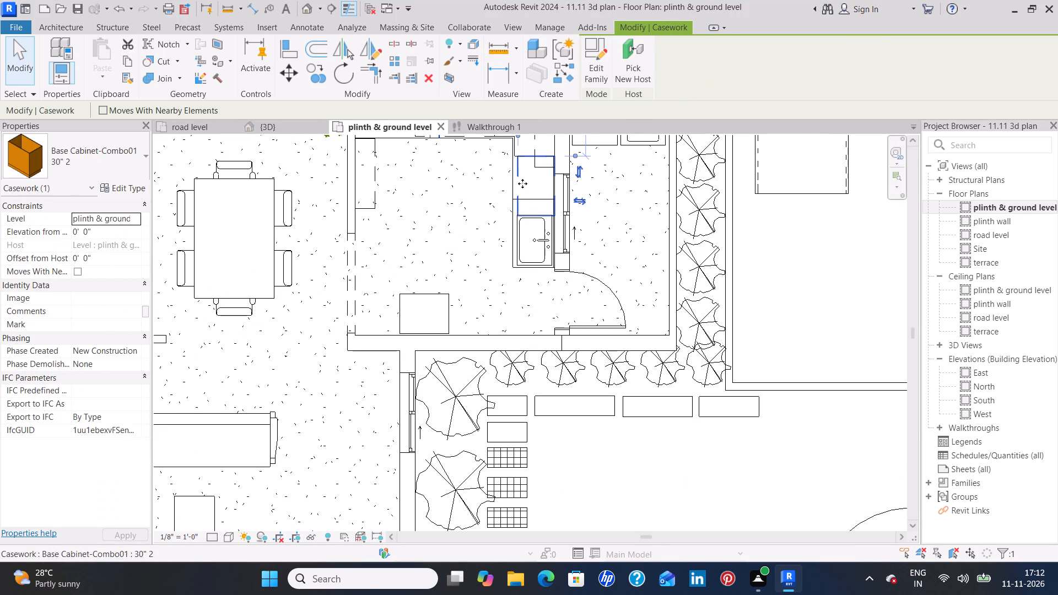
scroll(463, 240, down, 1)
scroll(463, 240, up, 3)
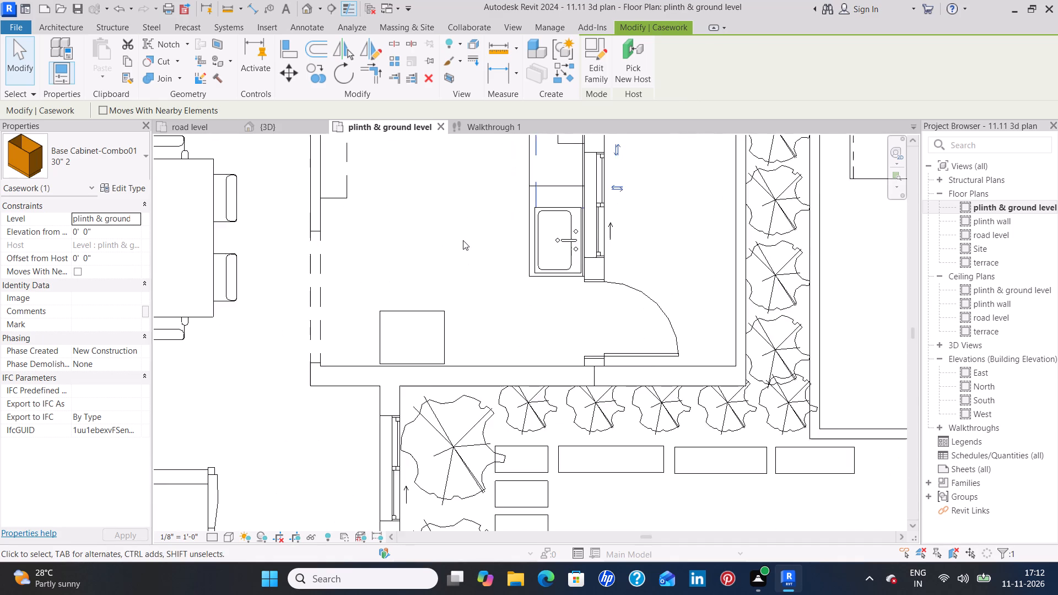
scroll(463, 240, up, 2)
middle_drag(462, 248, 425, 382)
key(space)
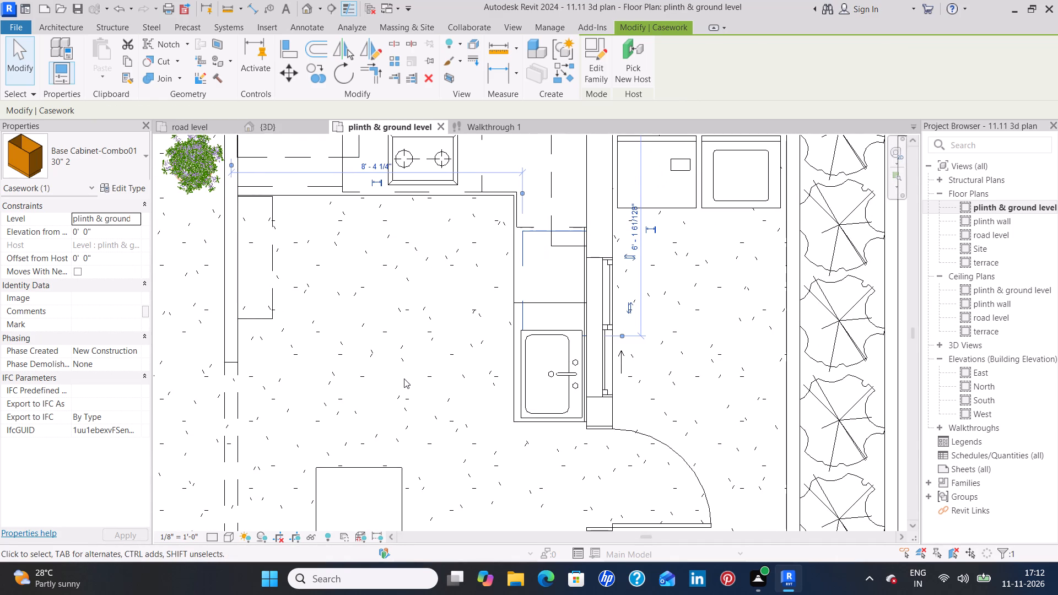
key(space)
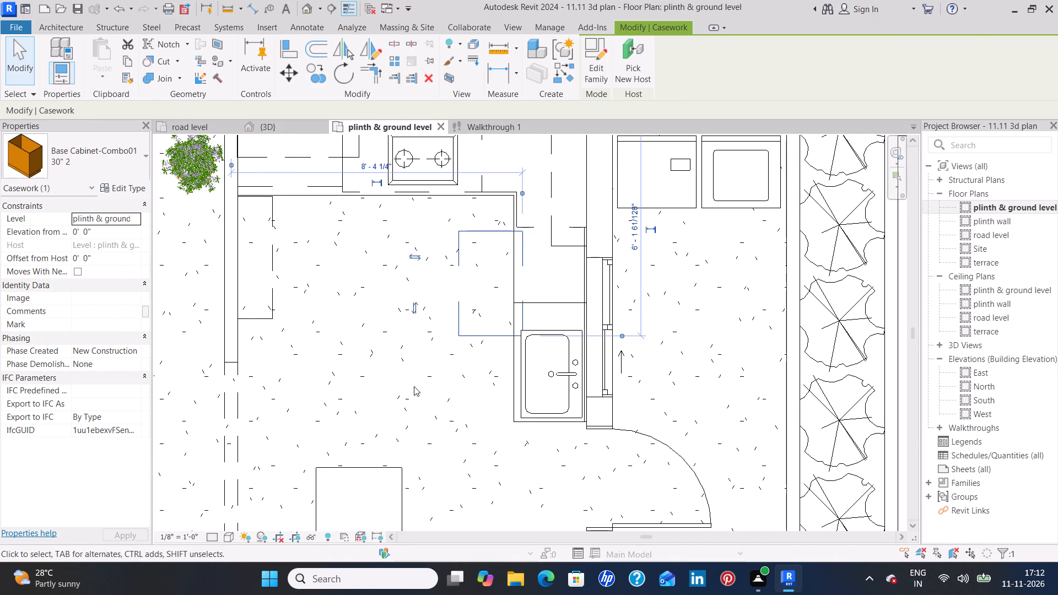
Move the rotated base cabinet about 1'-10" toward the window wall and 2" toward the stove side, tucking it under the countertop.
click(413, 386)
click(461, 325)
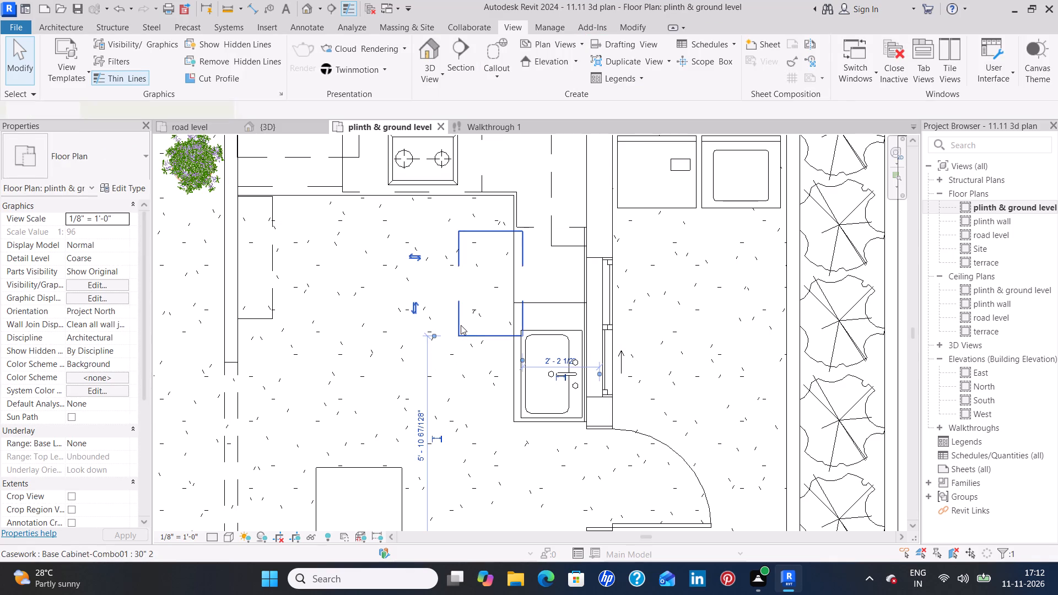
key(Right)
key(Right)
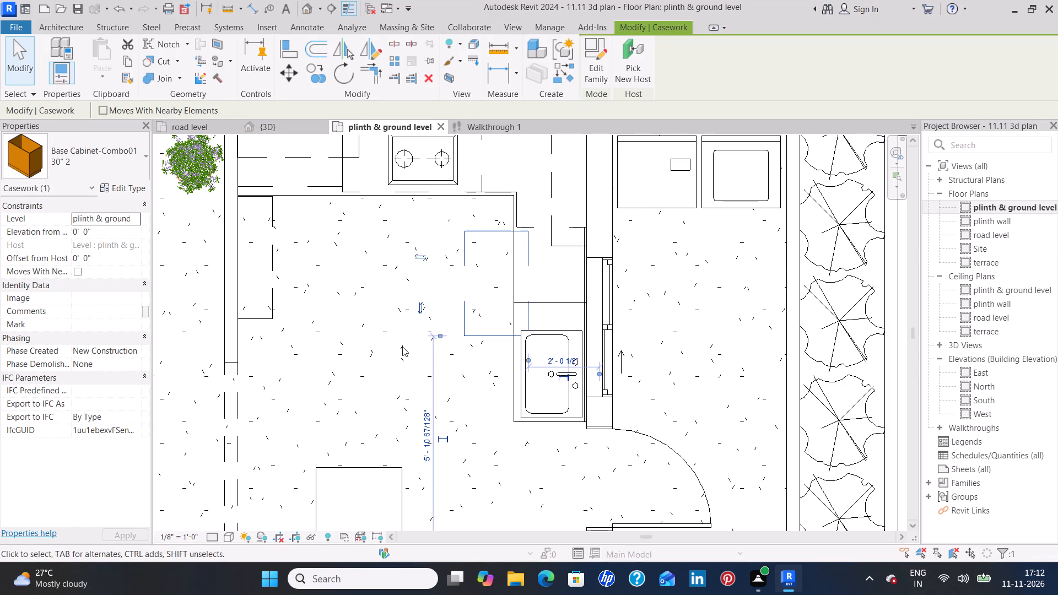
key(Right)
key(Right)
key(Right)
key(Right)
key(Right)
key(Right)
key(Right)
key(Right)
key(Right)
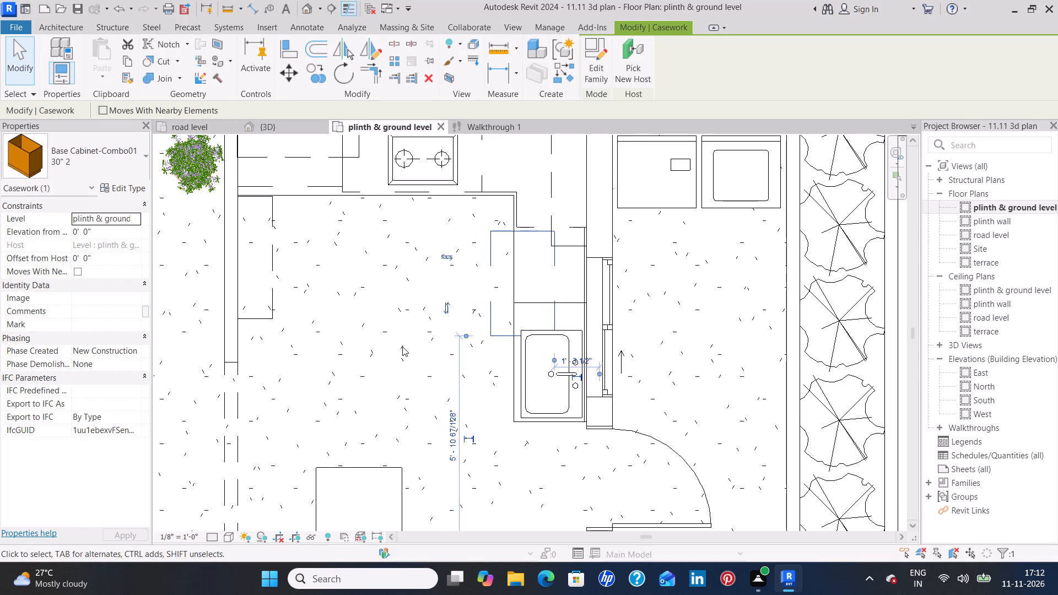
key(Right)
key(Right)
key(Right)
key(Right)
key(Right)
key(Right)
key(Right)
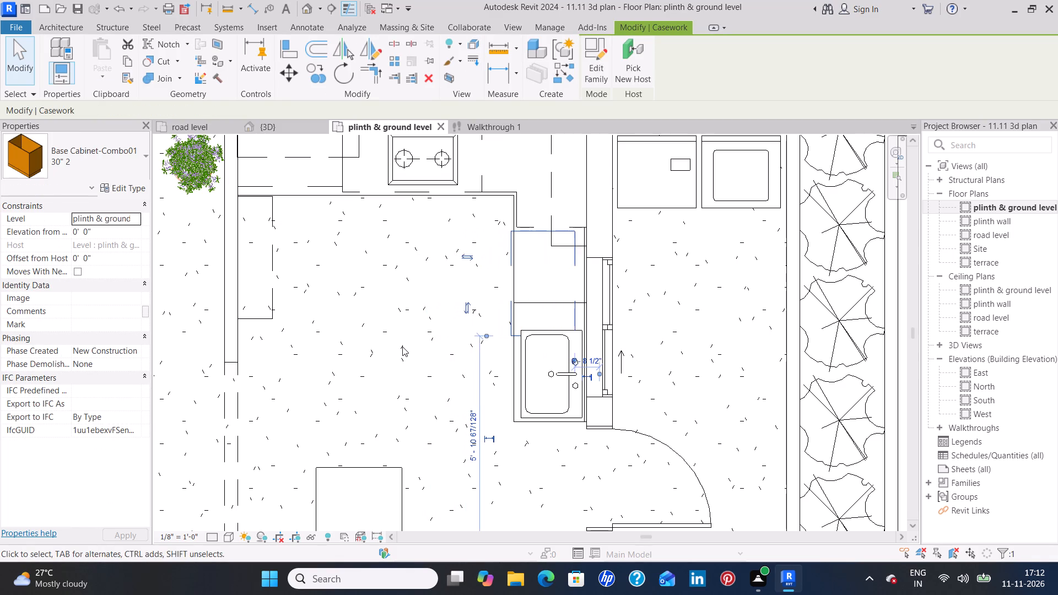
key(Right)
key(Right)
key(Right)
key(Right)
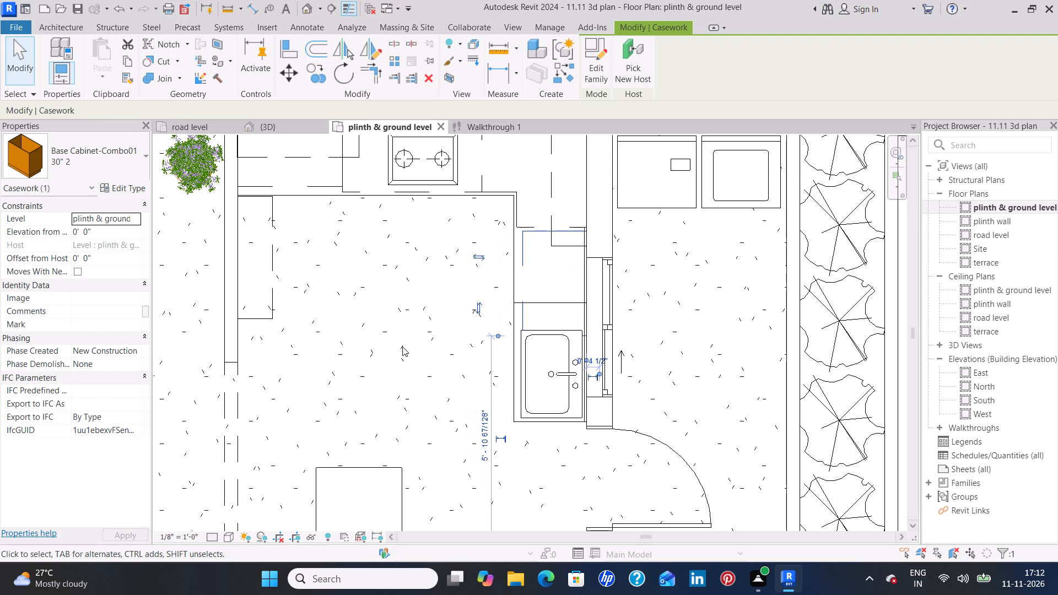
key(Up)
key(Up)
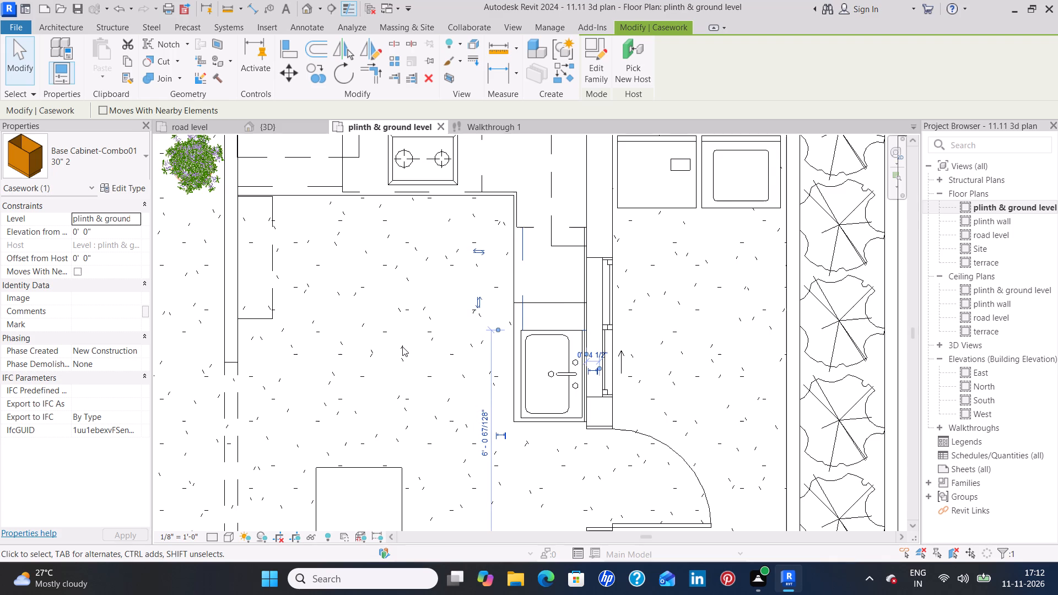
click(451, 345)
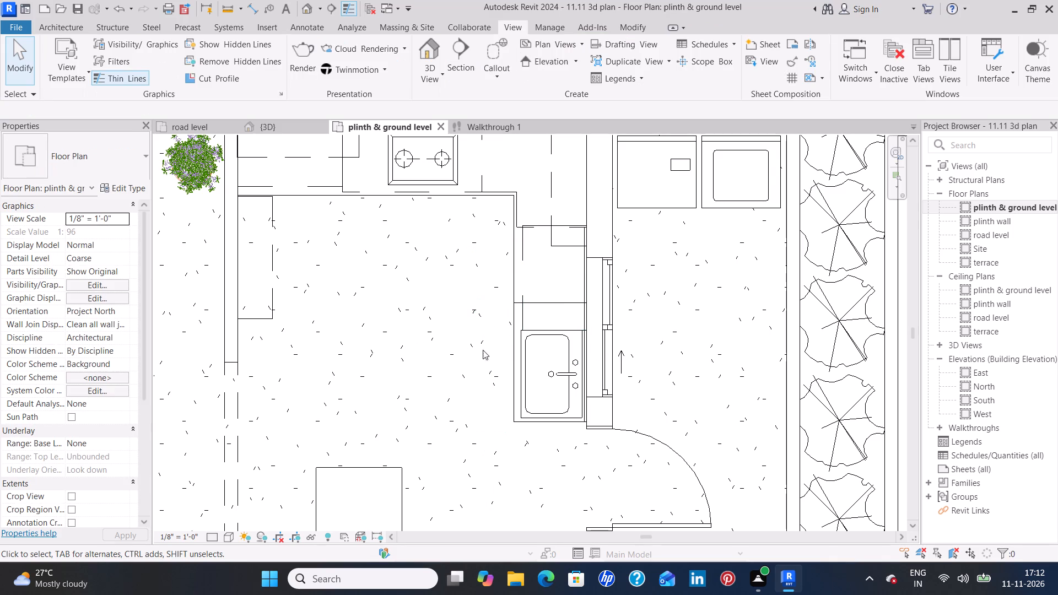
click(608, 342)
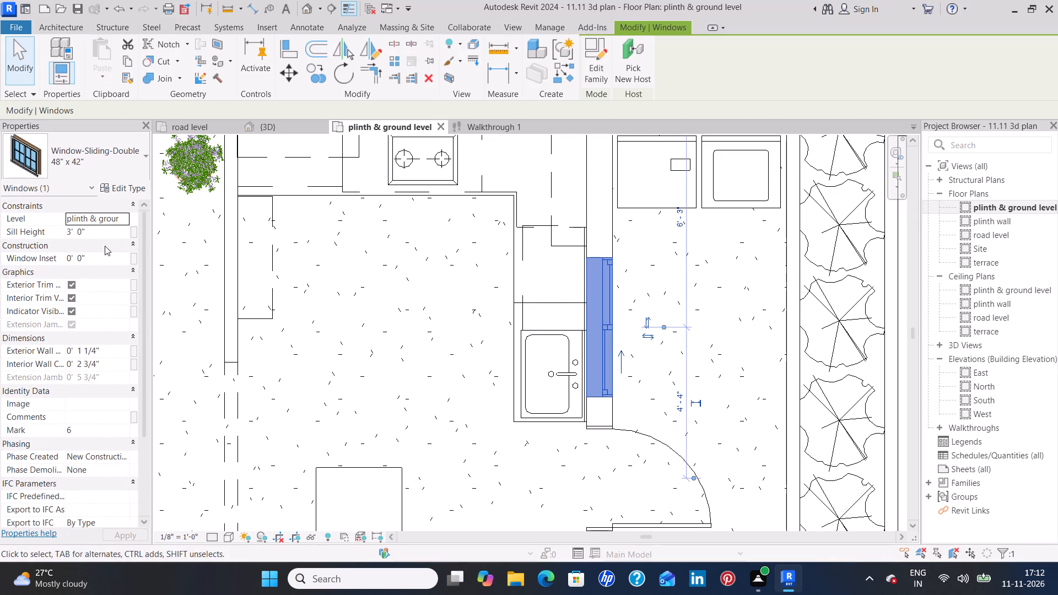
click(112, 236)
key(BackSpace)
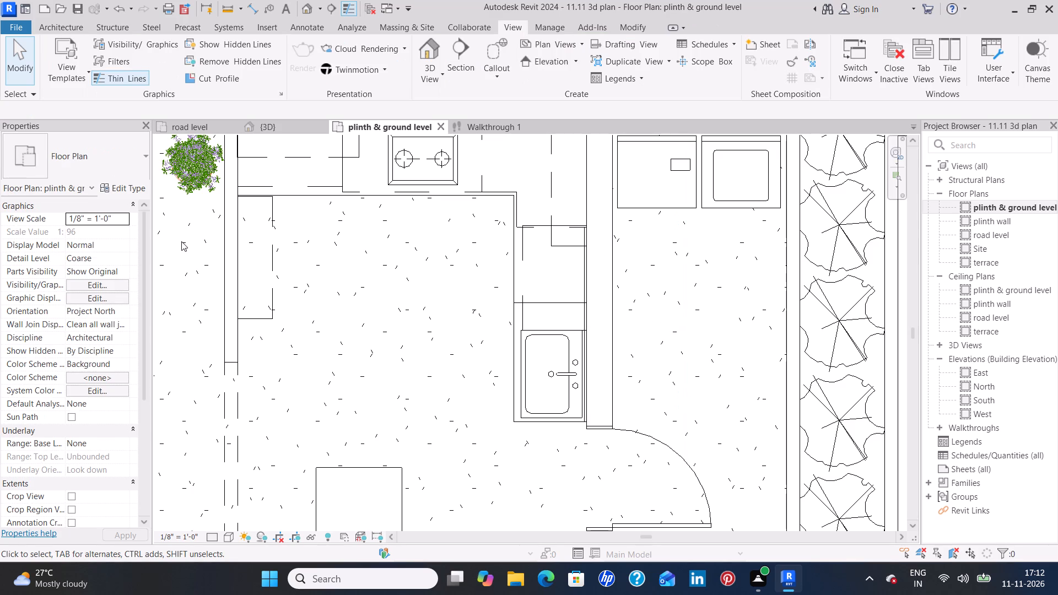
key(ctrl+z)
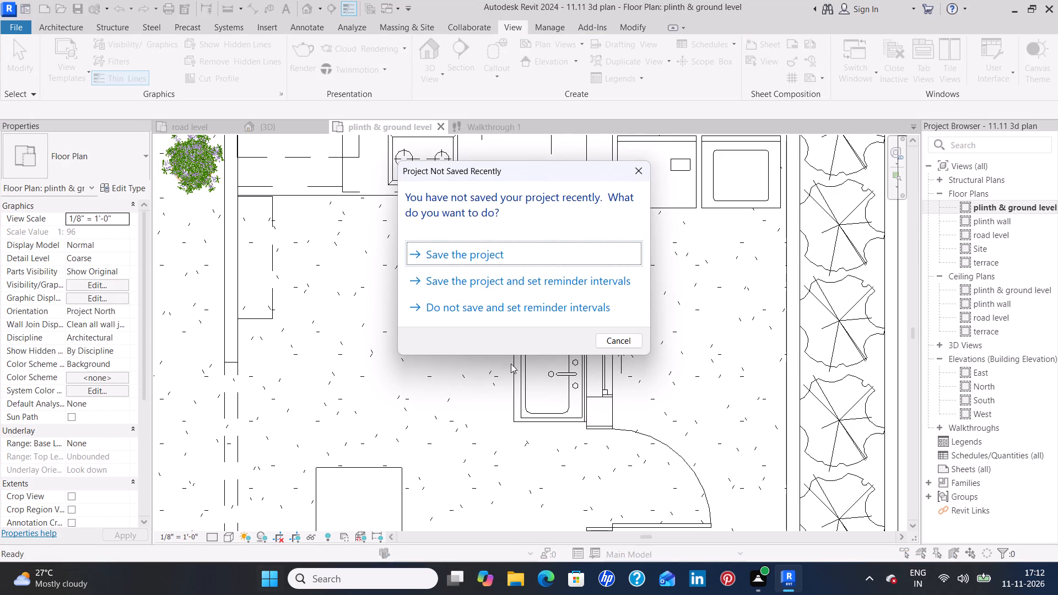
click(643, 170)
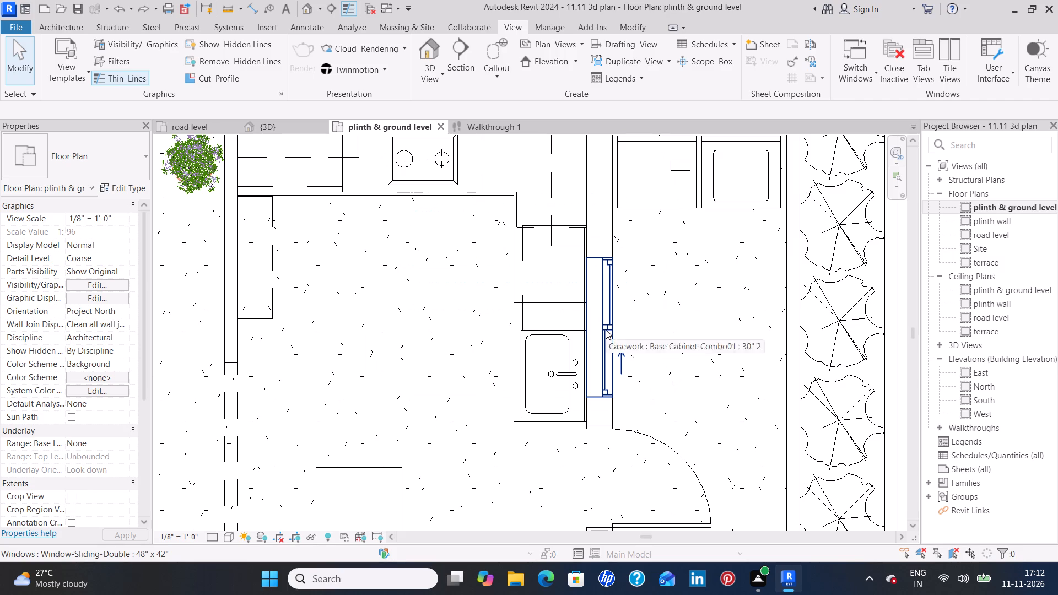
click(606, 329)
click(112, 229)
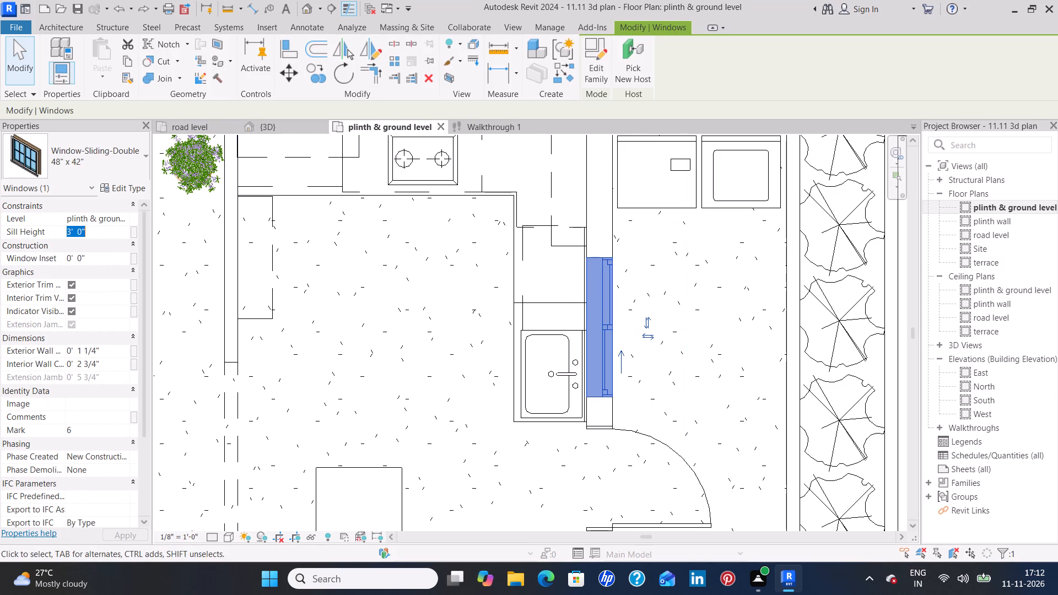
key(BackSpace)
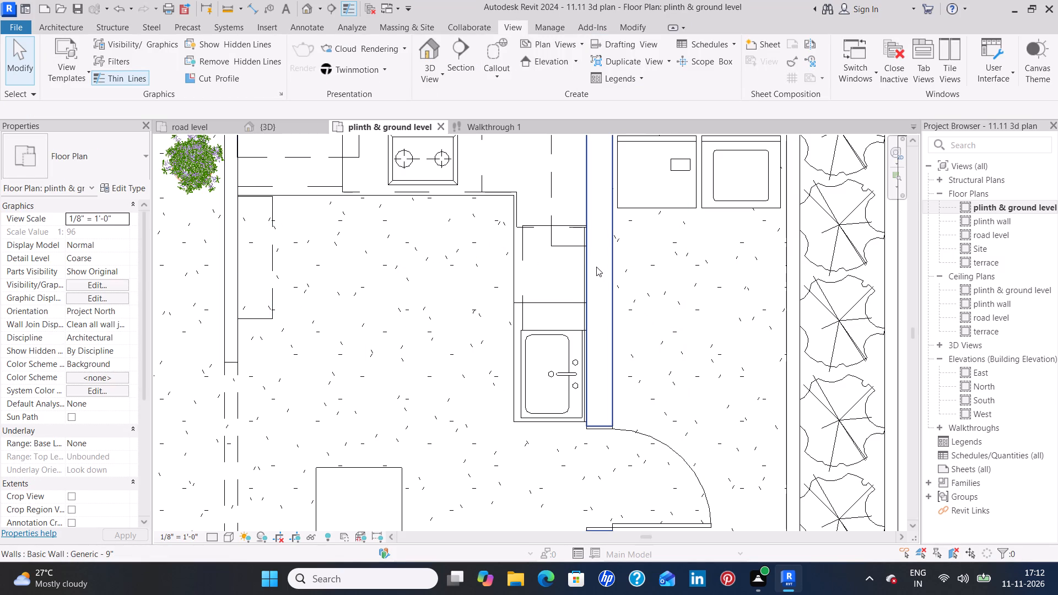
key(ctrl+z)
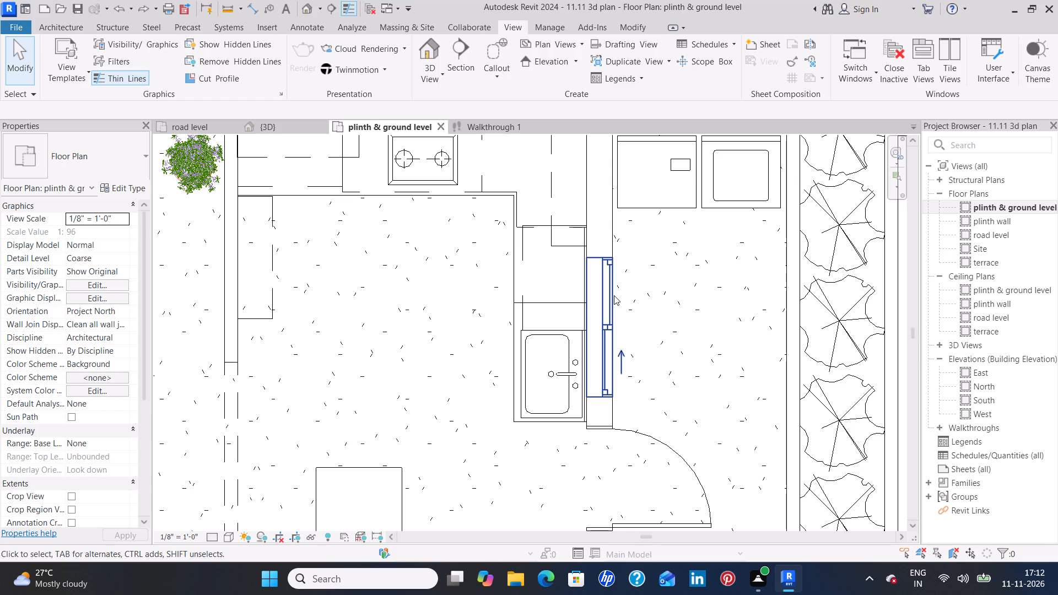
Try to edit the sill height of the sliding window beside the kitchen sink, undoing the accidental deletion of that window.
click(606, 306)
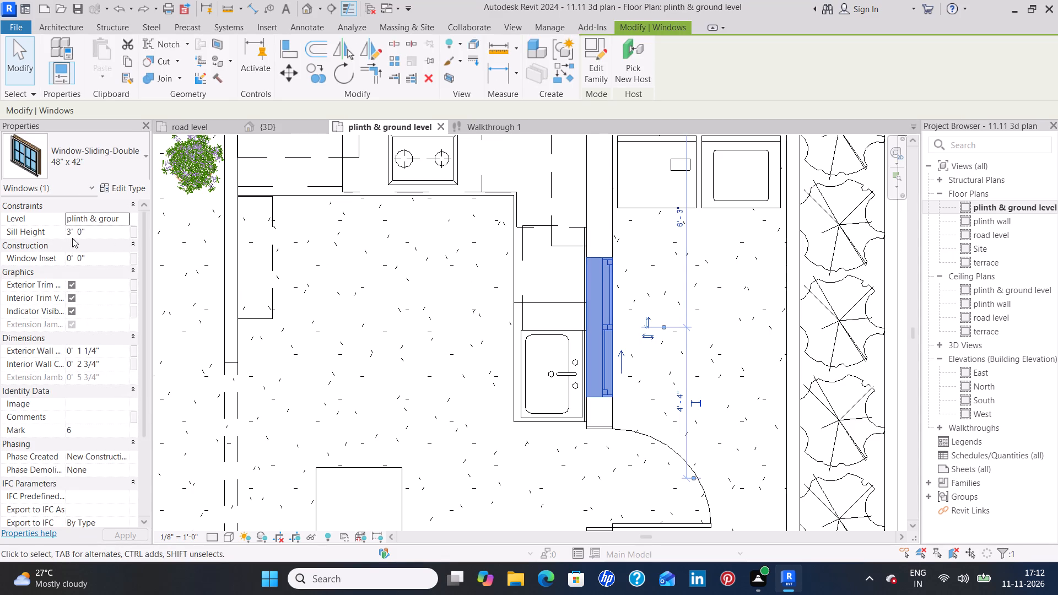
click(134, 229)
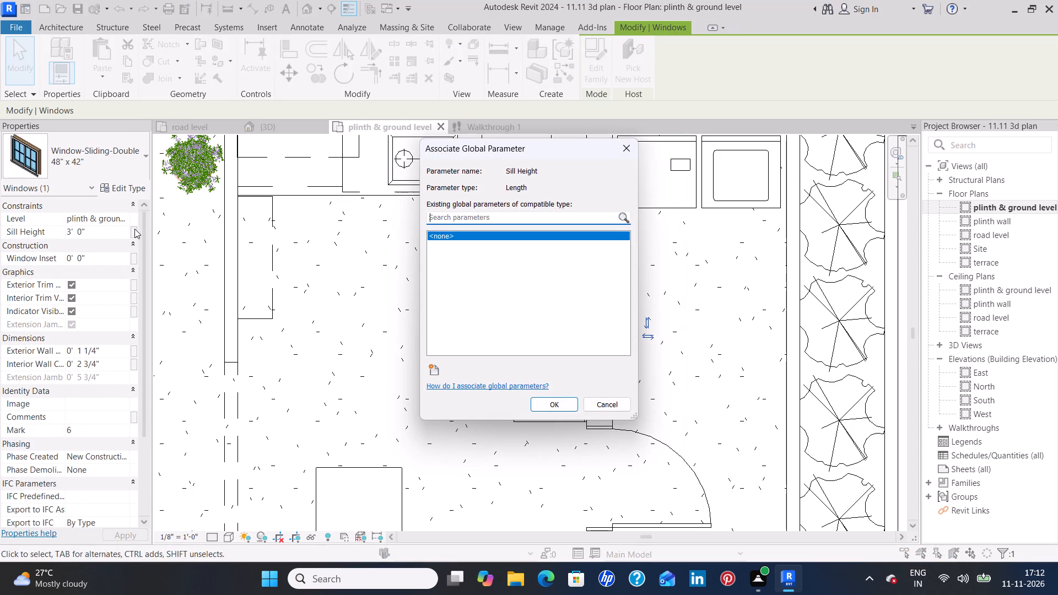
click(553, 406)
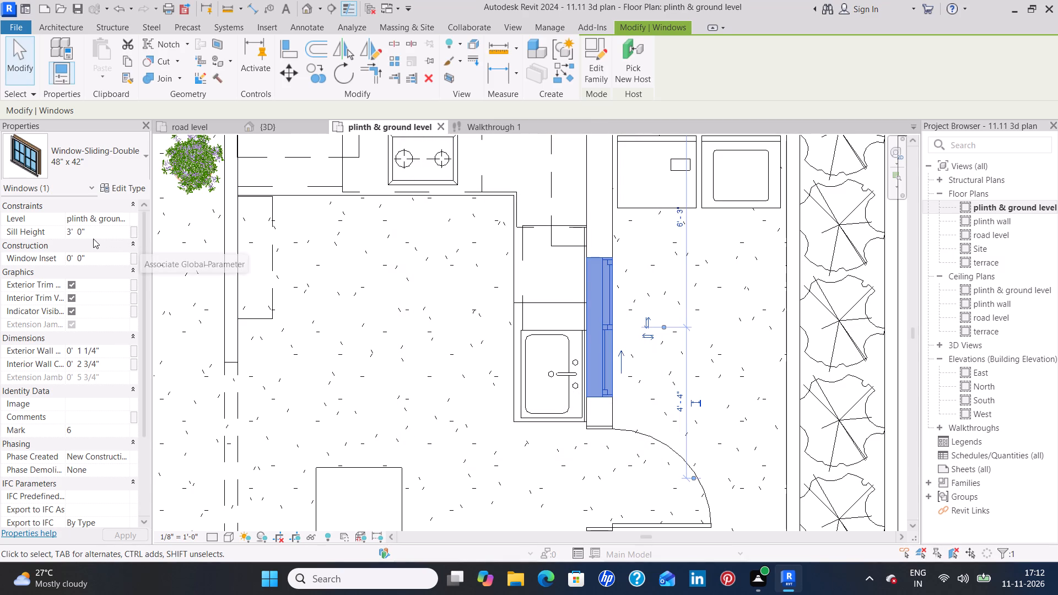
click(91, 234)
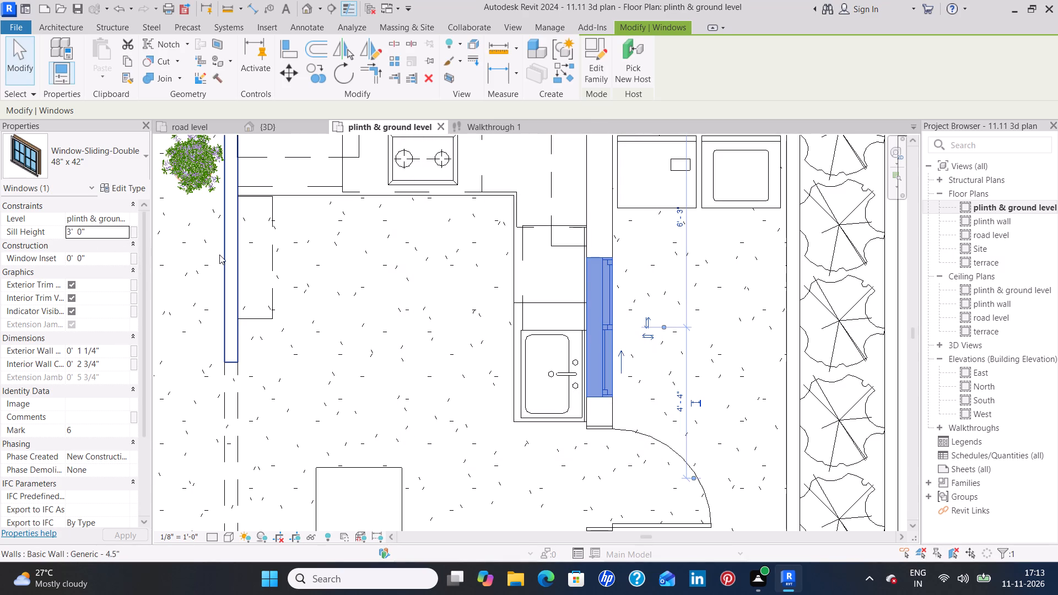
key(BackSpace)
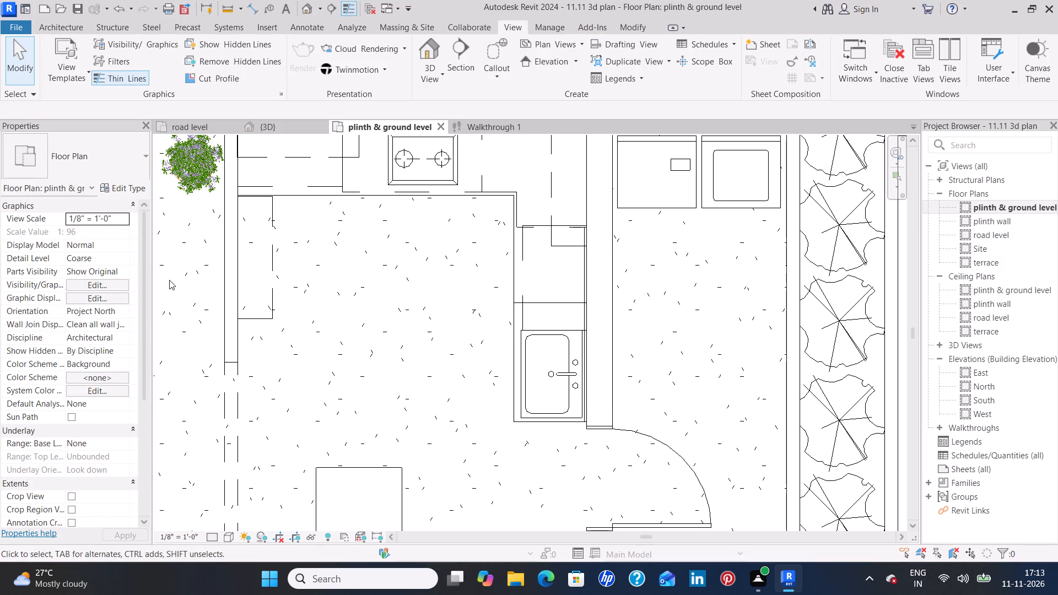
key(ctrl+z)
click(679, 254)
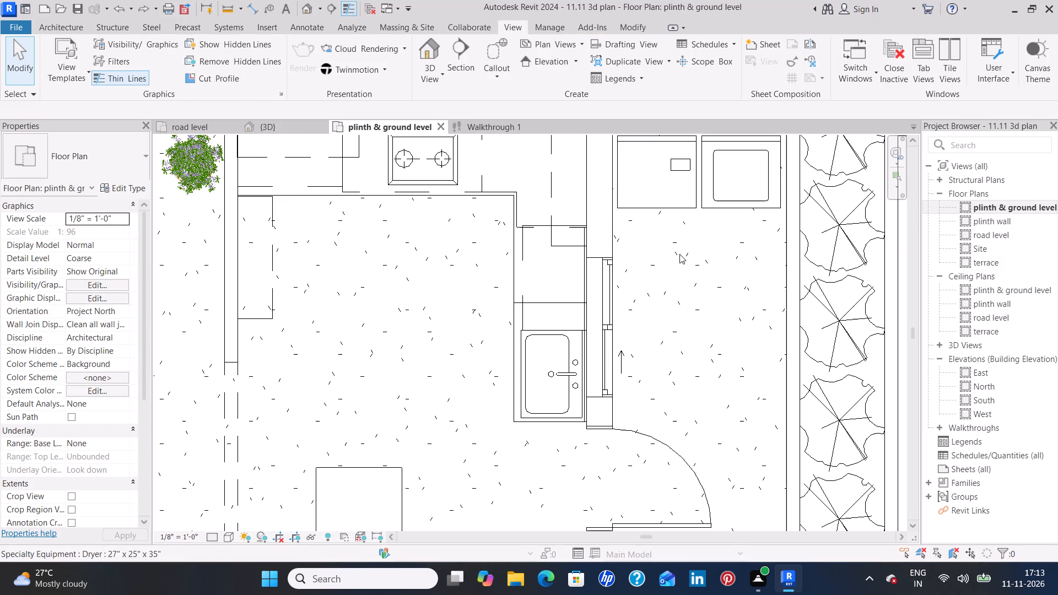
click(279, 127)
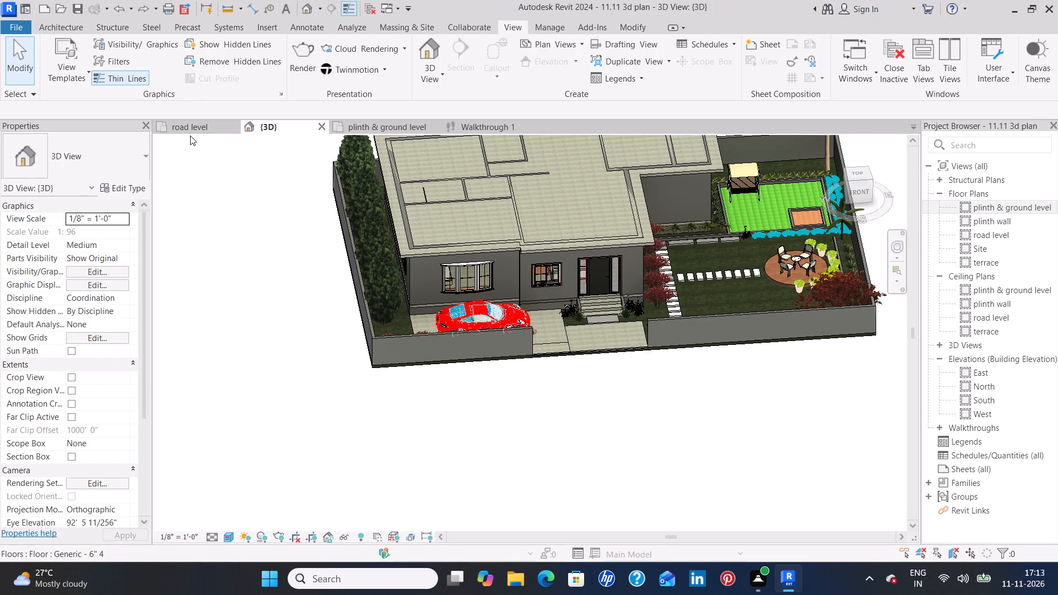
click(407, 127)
Place two windows similar to the 48" x 42" sink window: one in the utility area's outer side wall, one centred behind its appliances.
scroll(533, 234, down, 3)
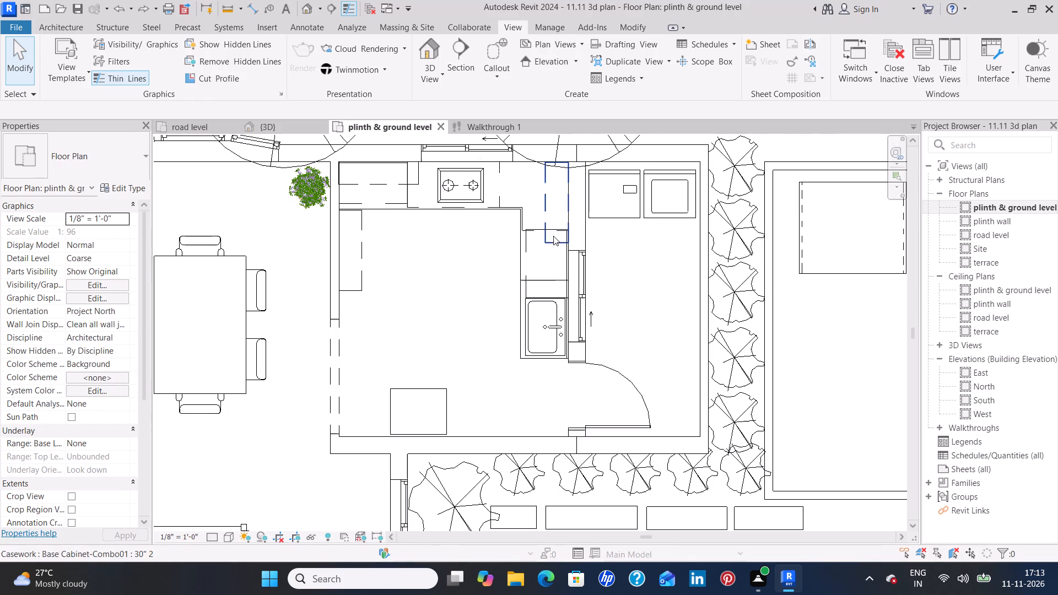
middle_drag(663, 257, 536, 253)
click(442, 283)
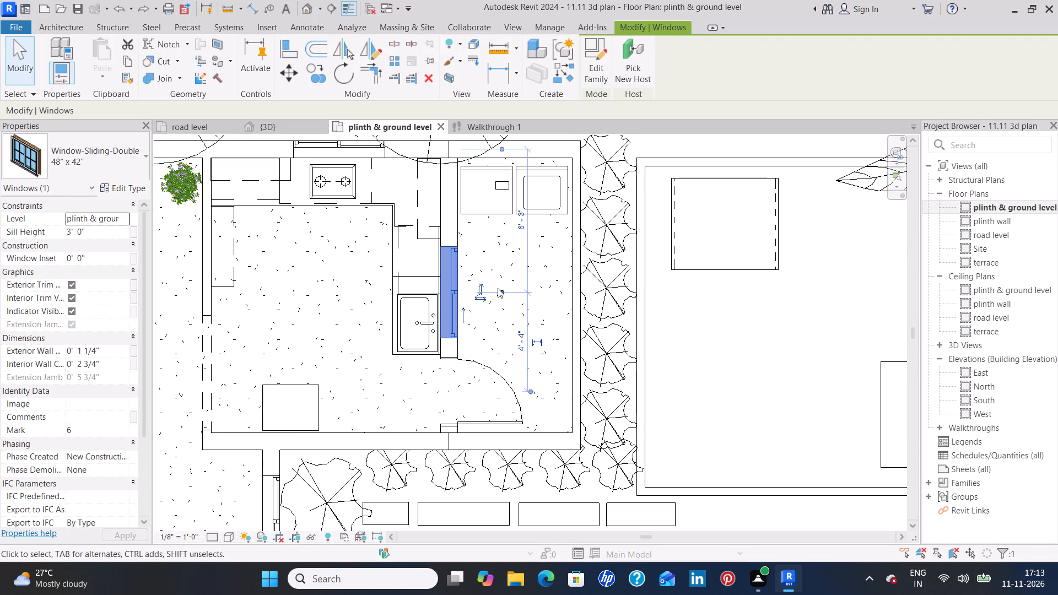
key(c)
key(s)
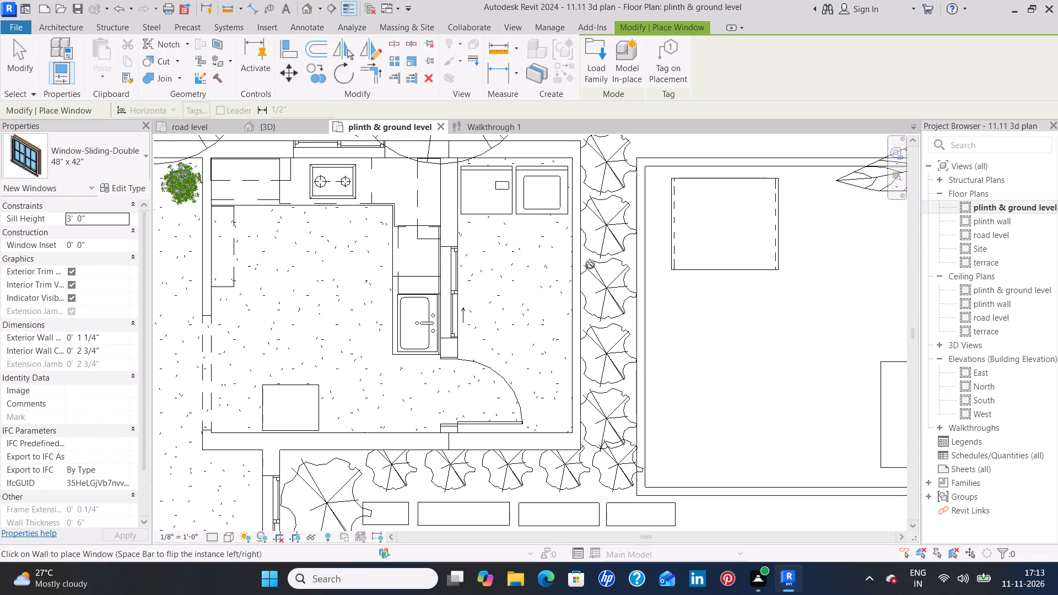
click(580, 273)
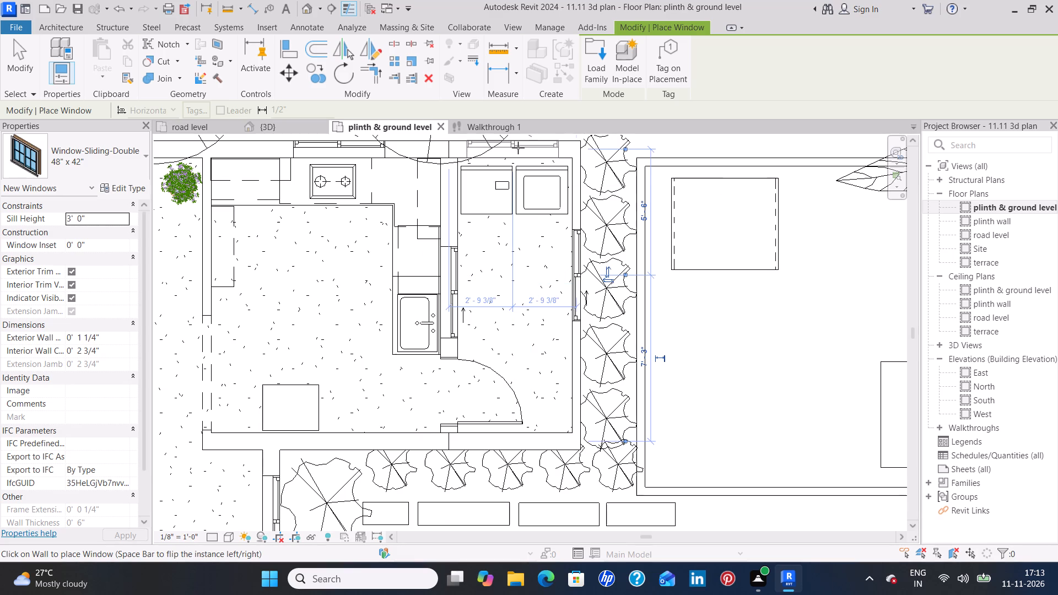
click(519, 145)
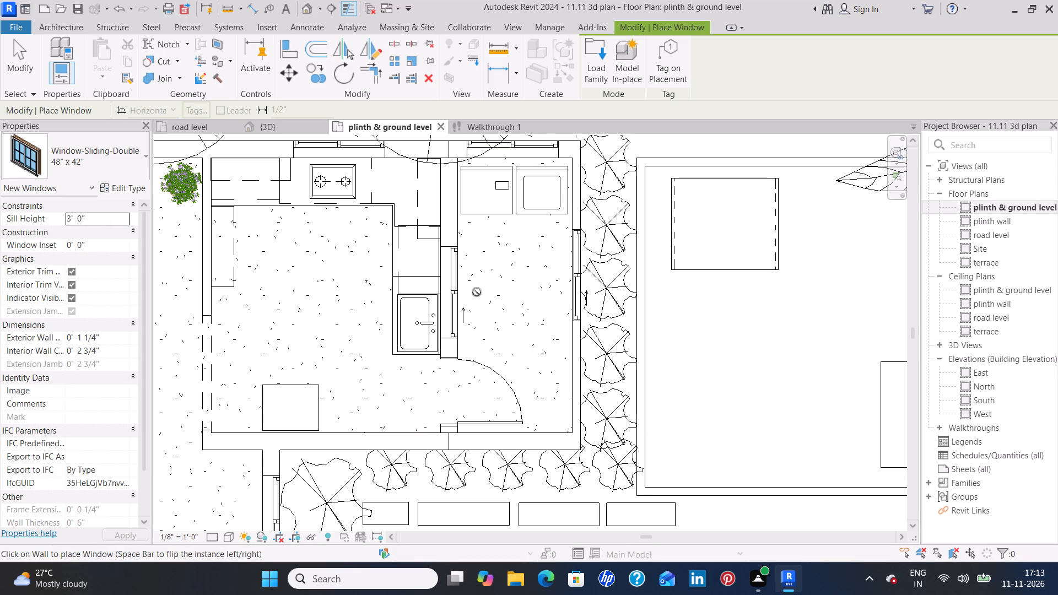
key(Escape)
key(Escape)
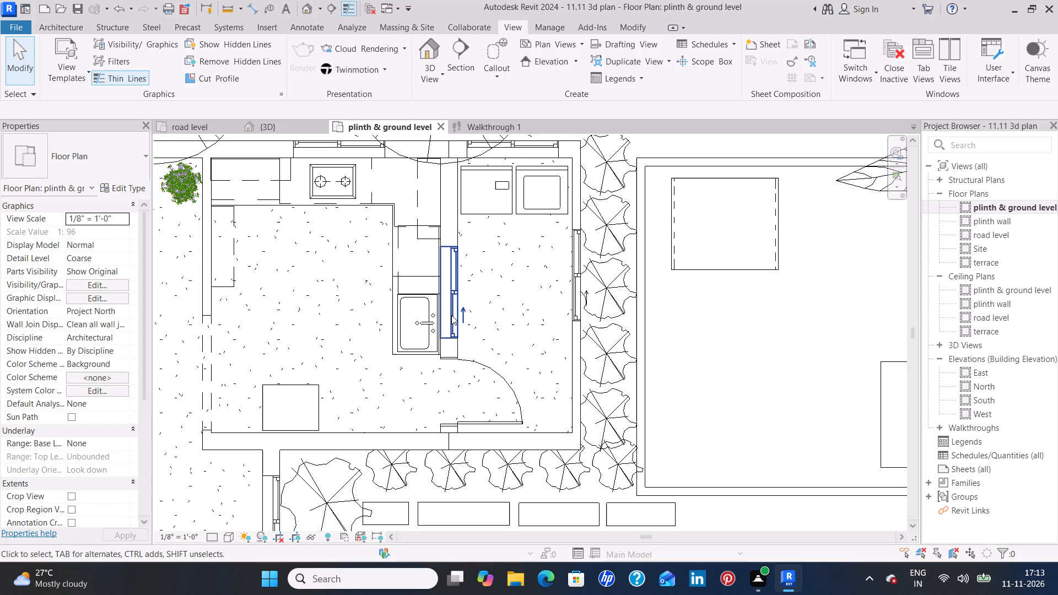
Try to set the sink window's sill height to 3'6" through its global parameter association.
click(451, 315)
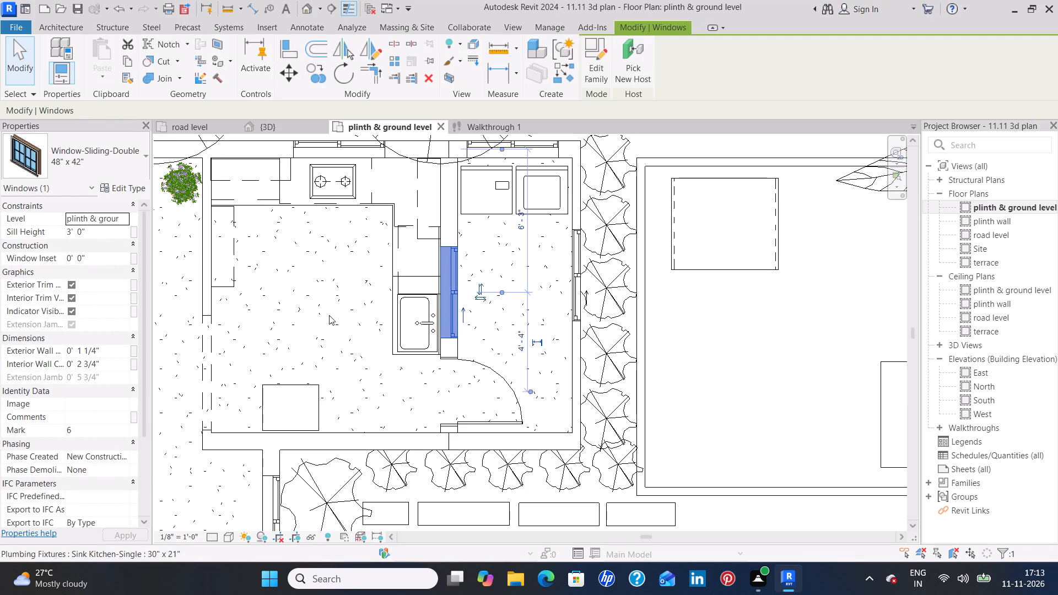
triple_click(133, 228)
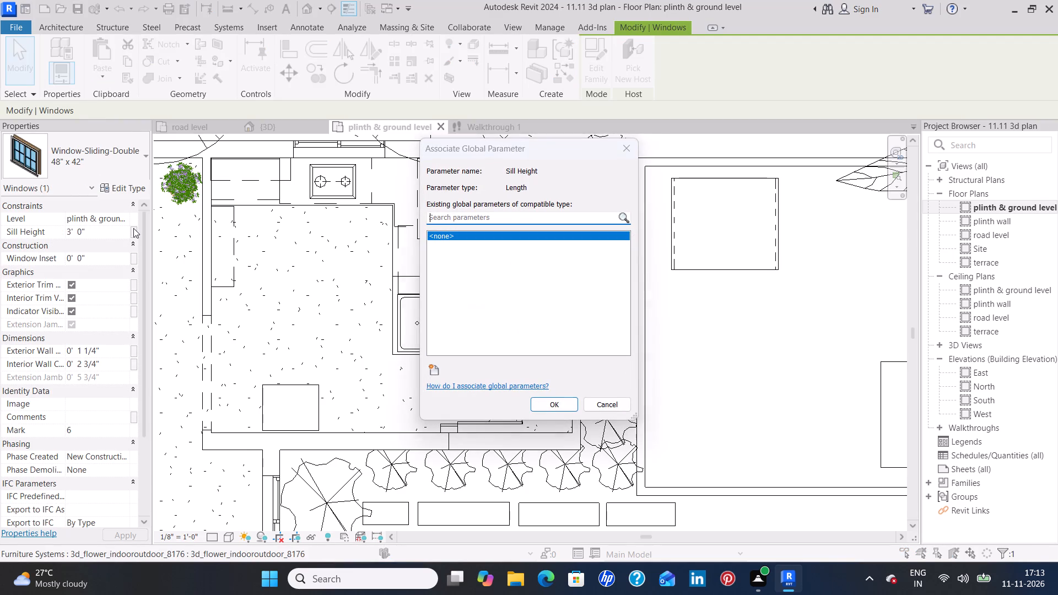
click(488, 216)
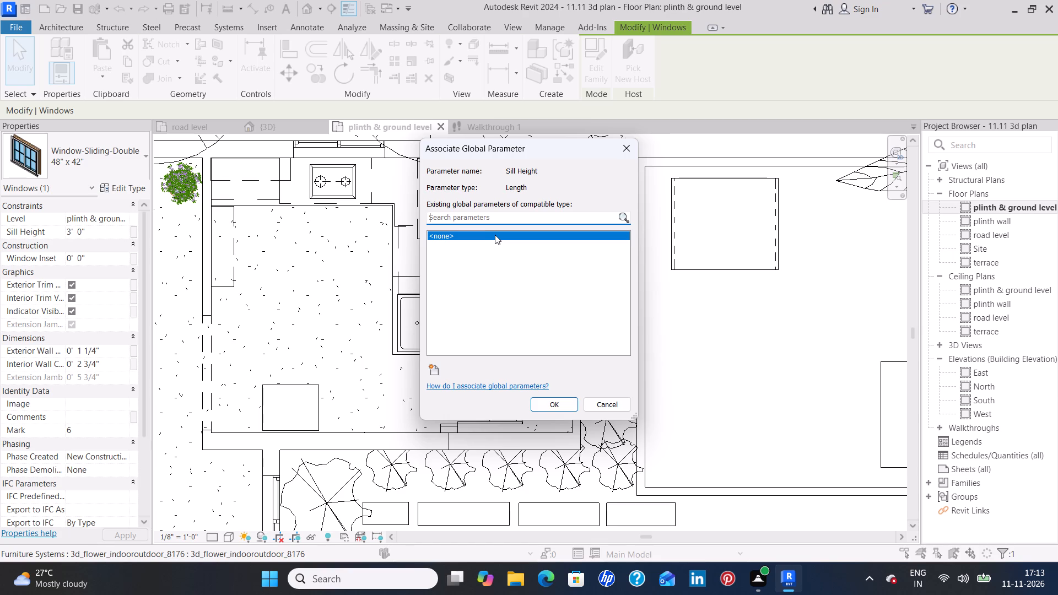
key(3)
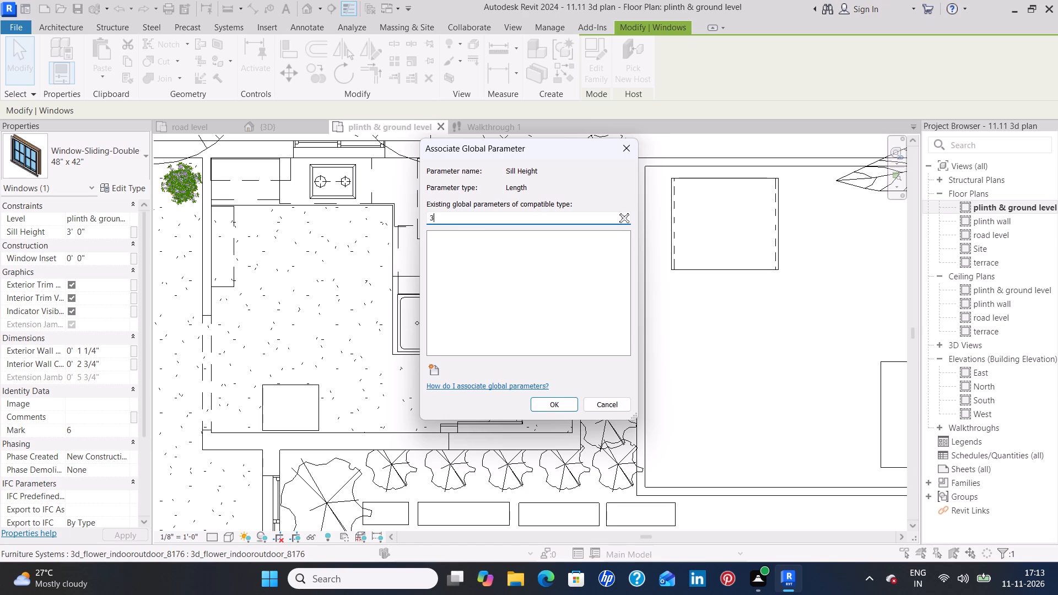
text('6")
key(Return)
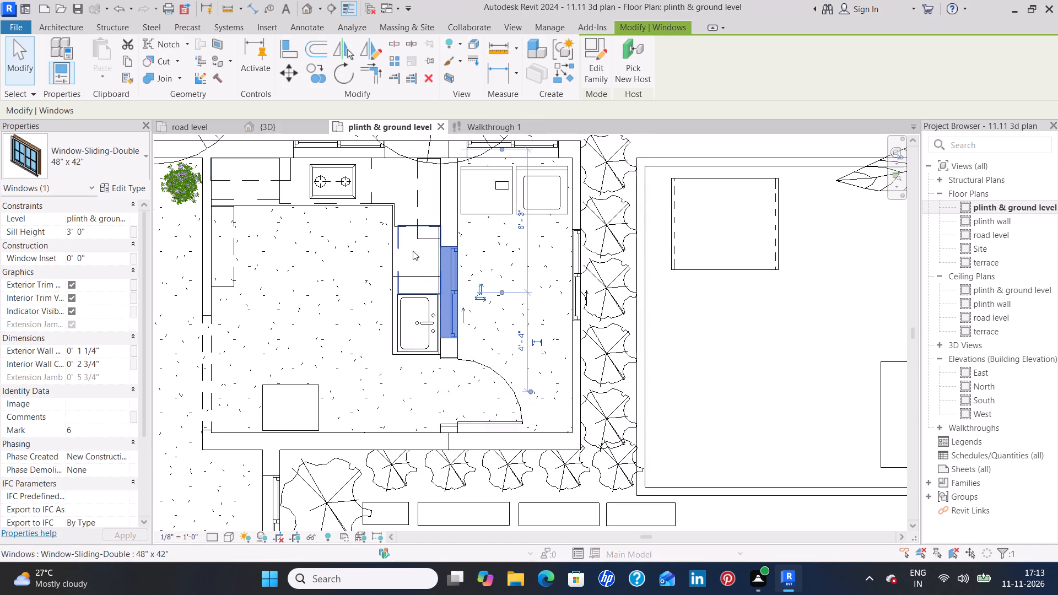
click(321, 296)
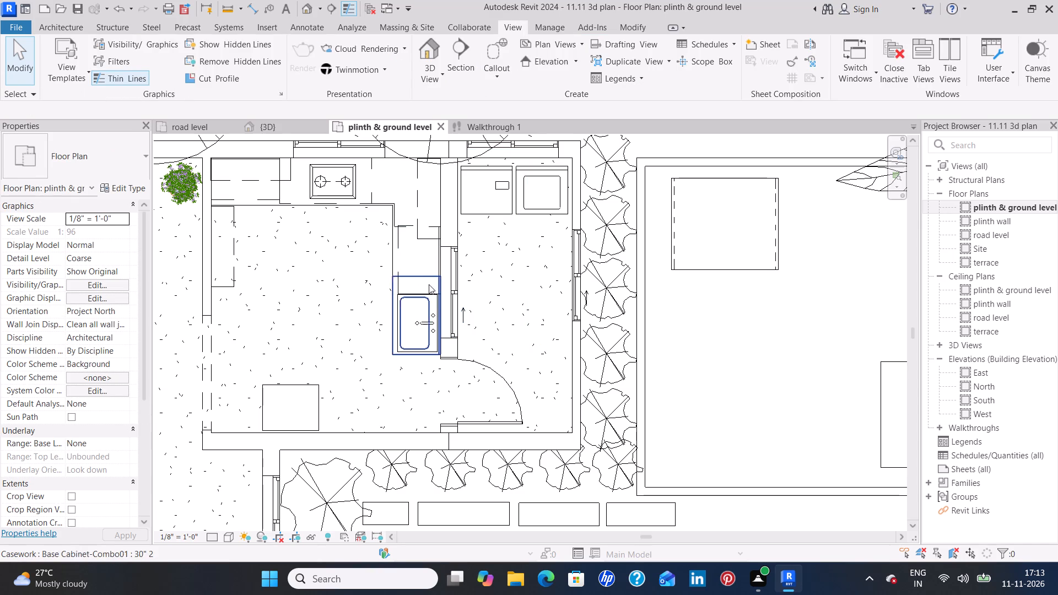
Set the Height type parameter of the sink window's 48" x 42" Window-Sliding-Double type to 3' and apply it.
click(447, 285)
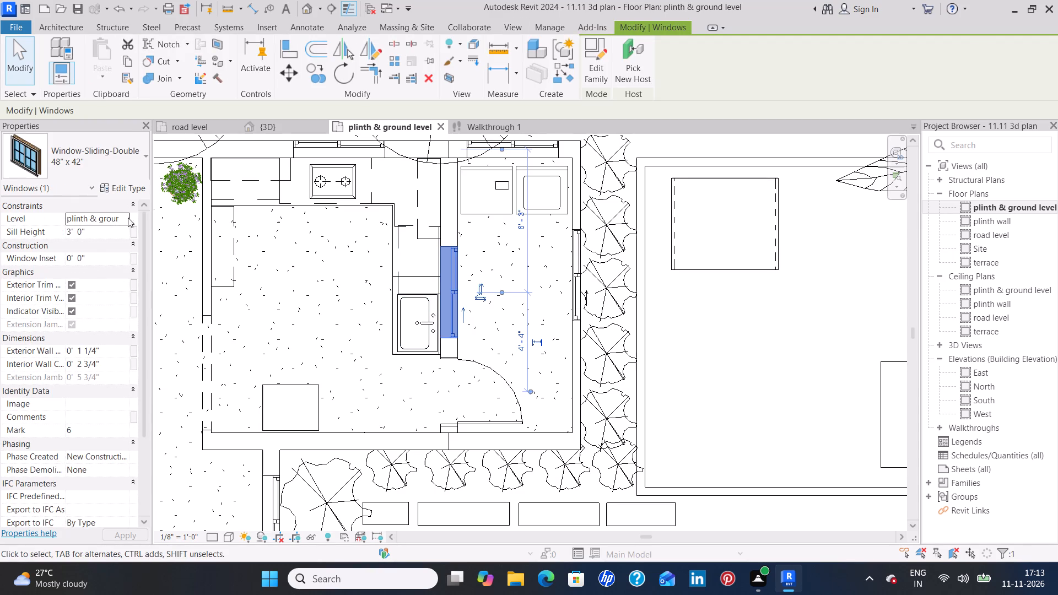
click(136, 191)
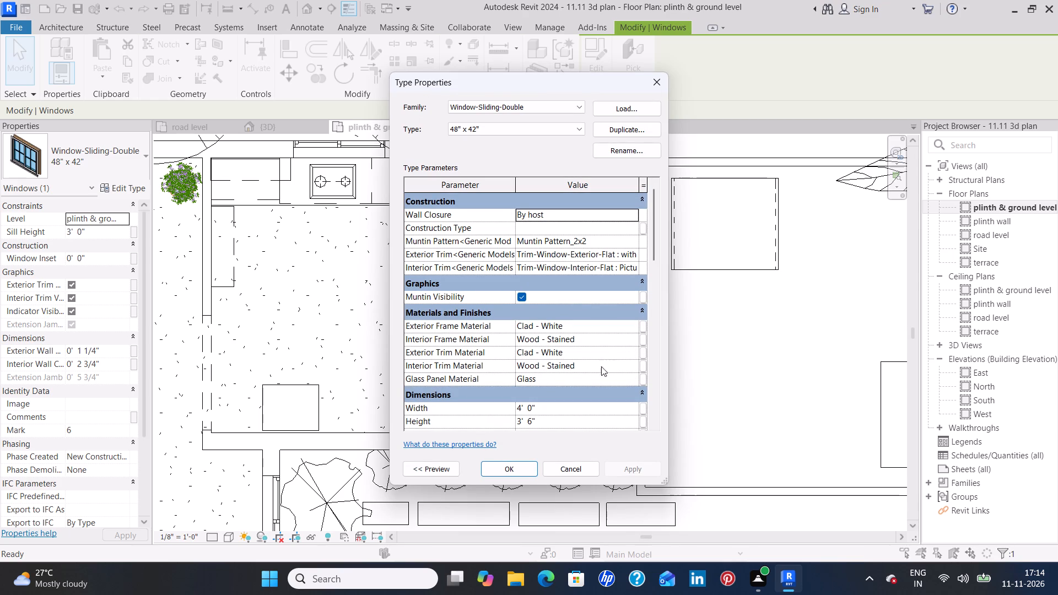
scroll(558, 354, down, 1)
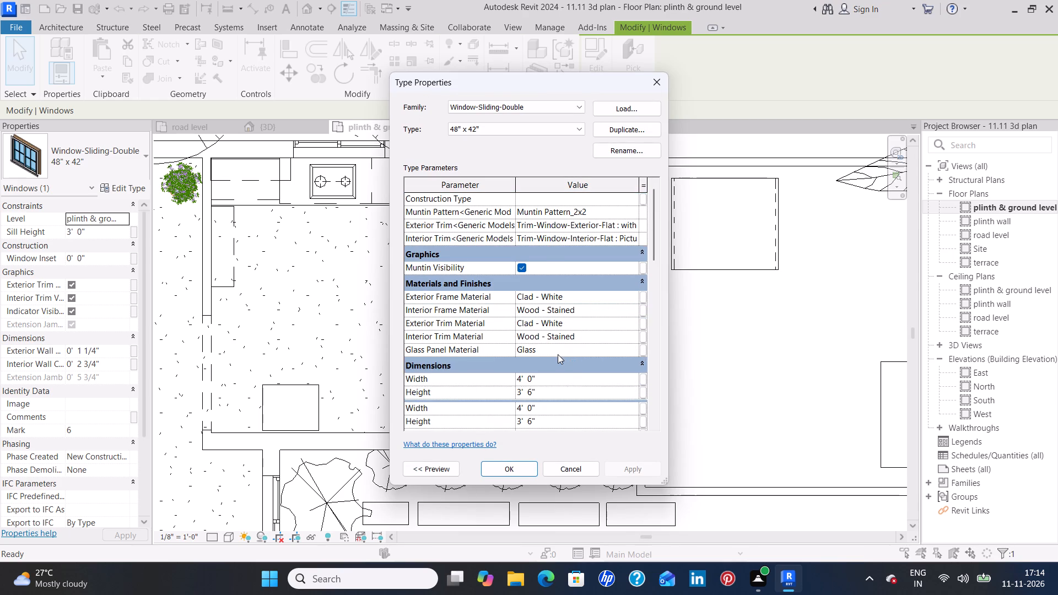
scroll(558, 354, down, 1)
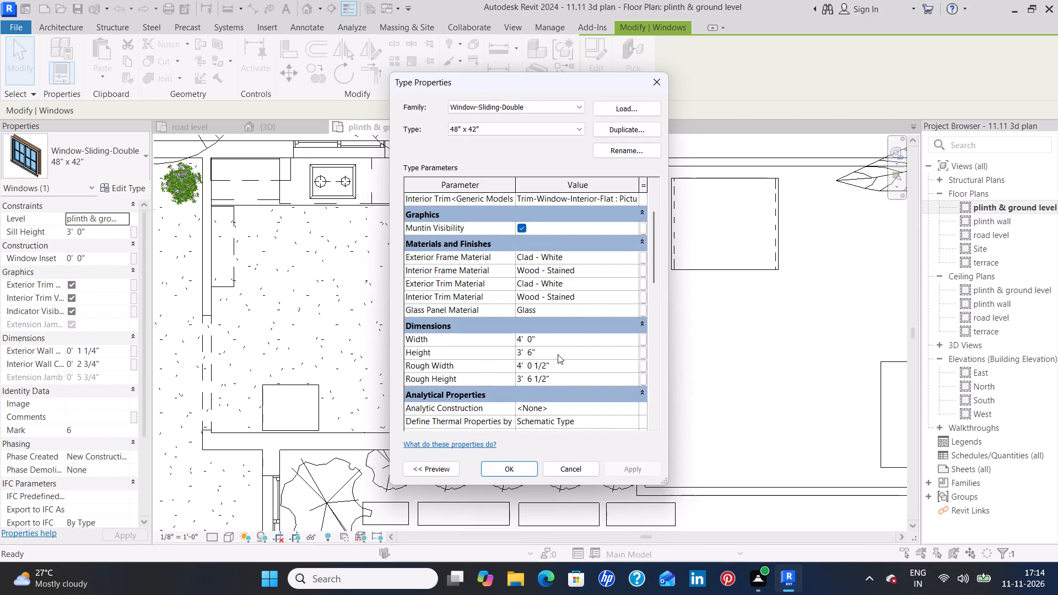
scroll(558, 354, down, 3)
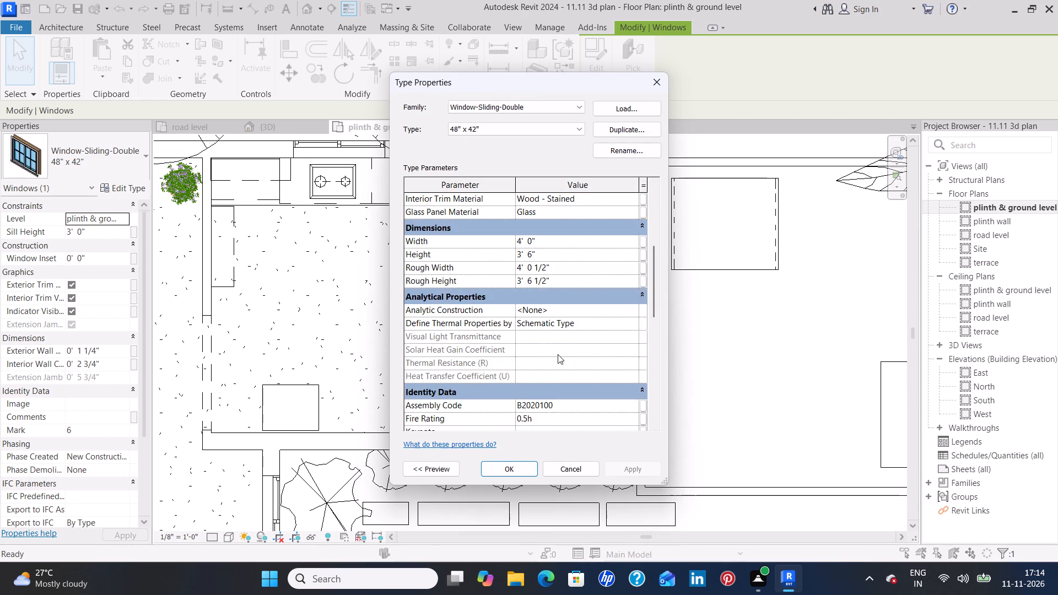
scroll(558, 354, down, 1)
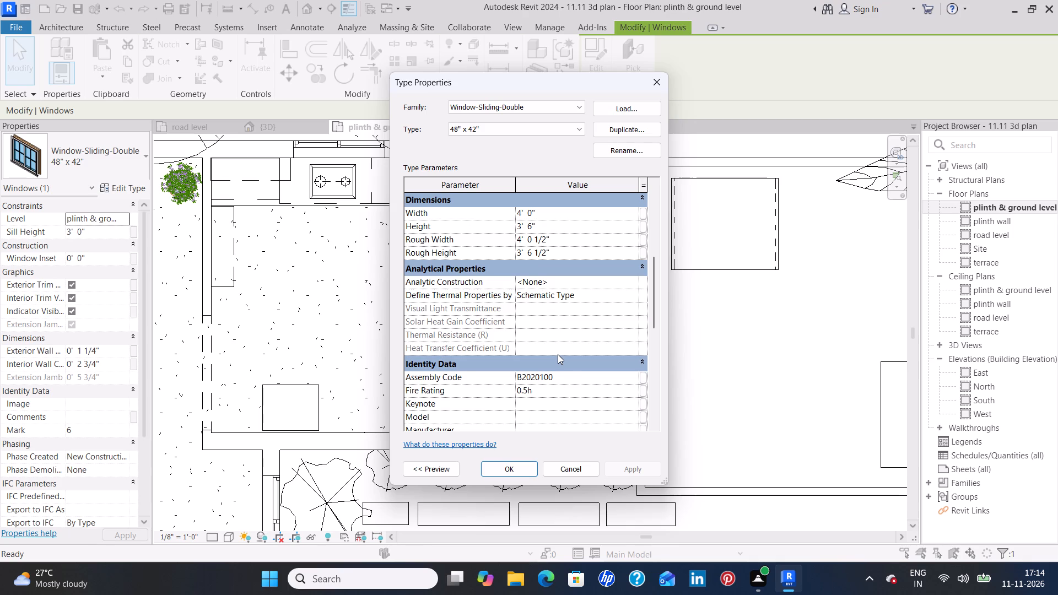
scroll(558, 354, up, 1)
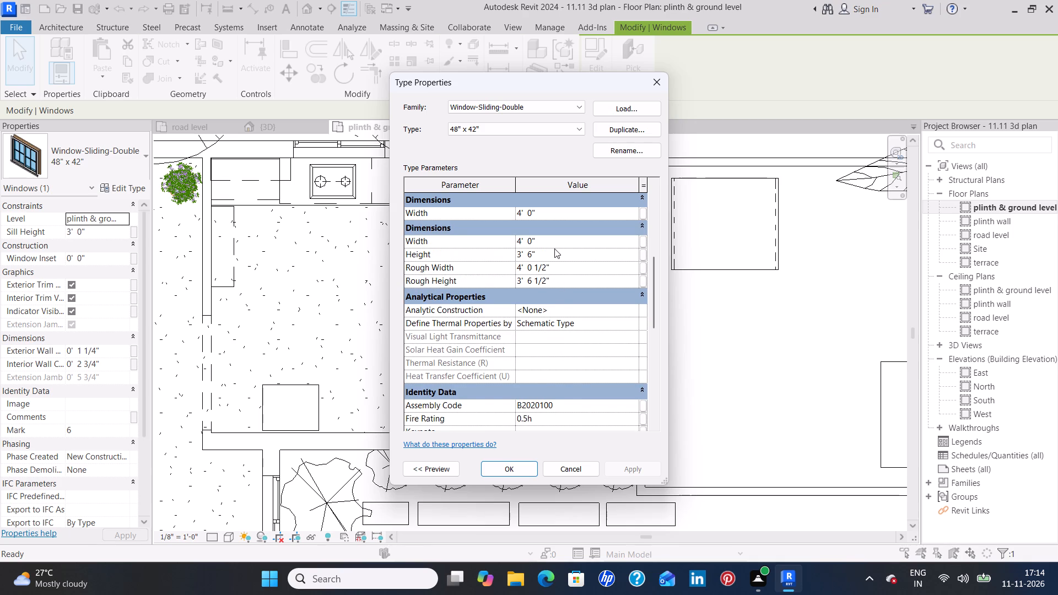
click(570, 251)
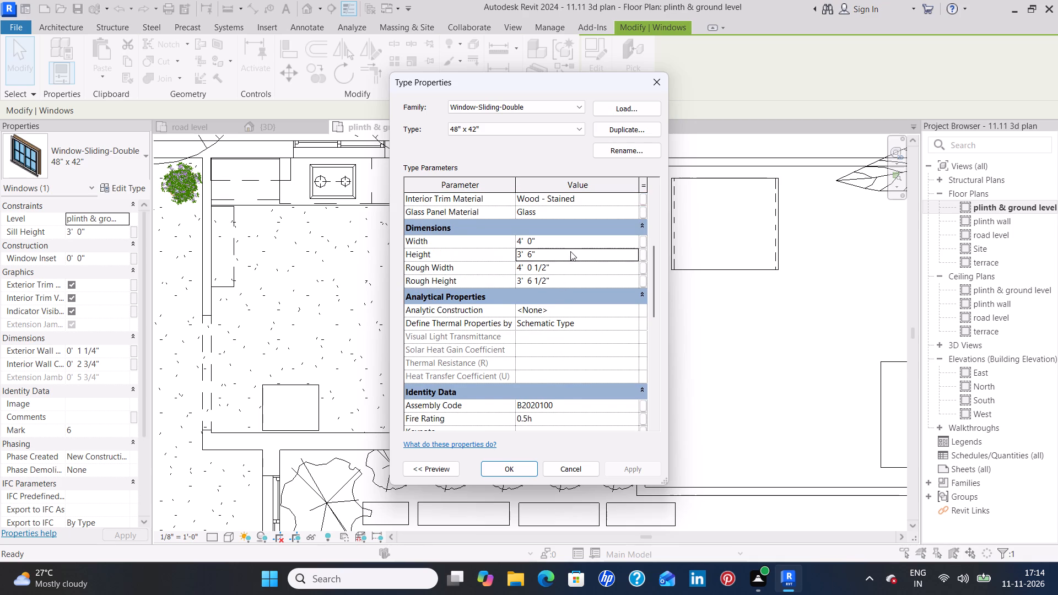
key(BackSpace)
text(3')
key(Return)
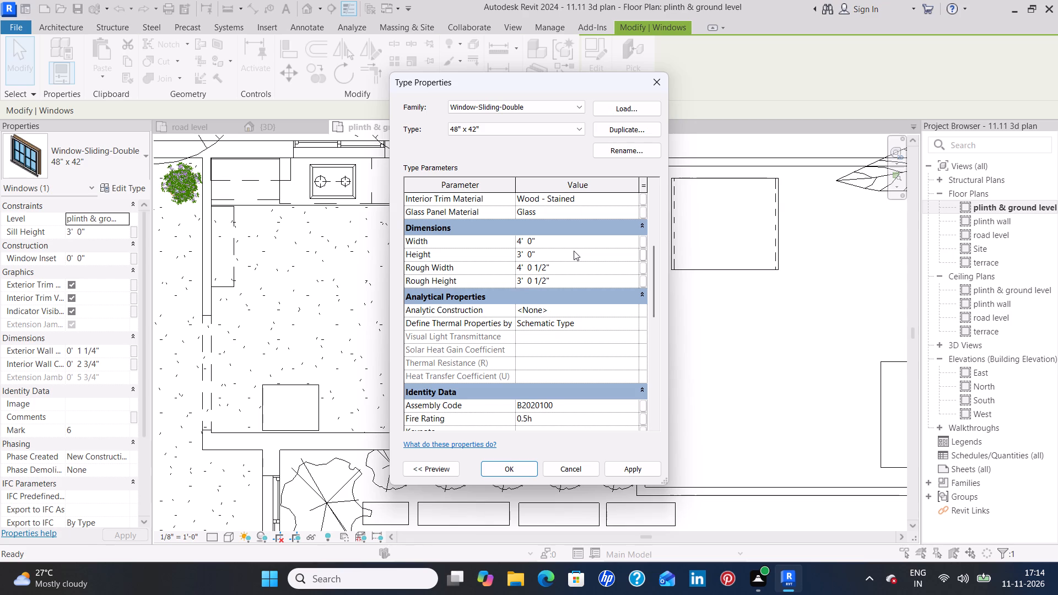
click(632, 466)
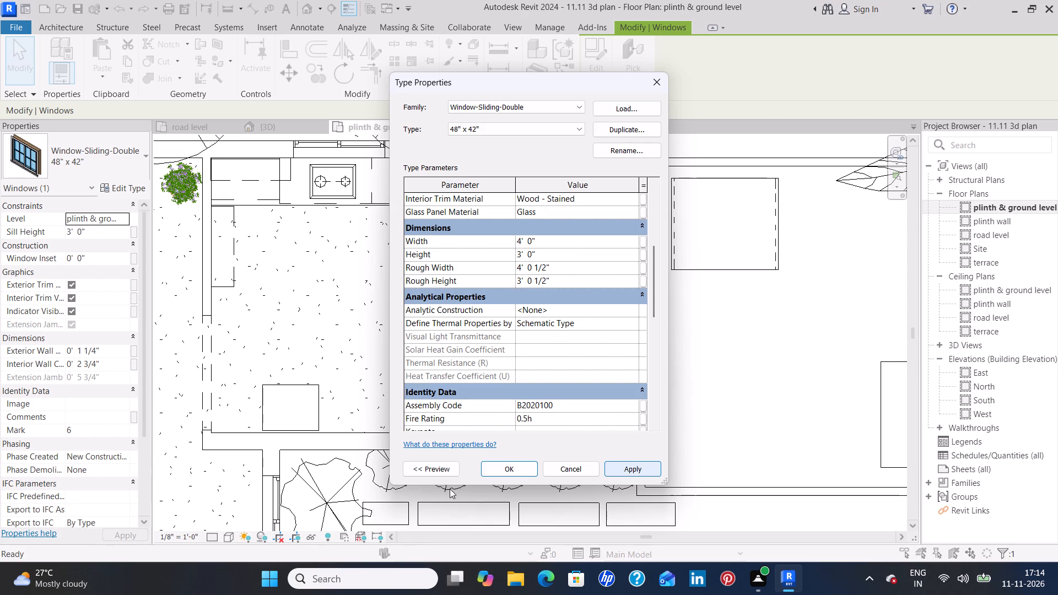
click(510, 468)
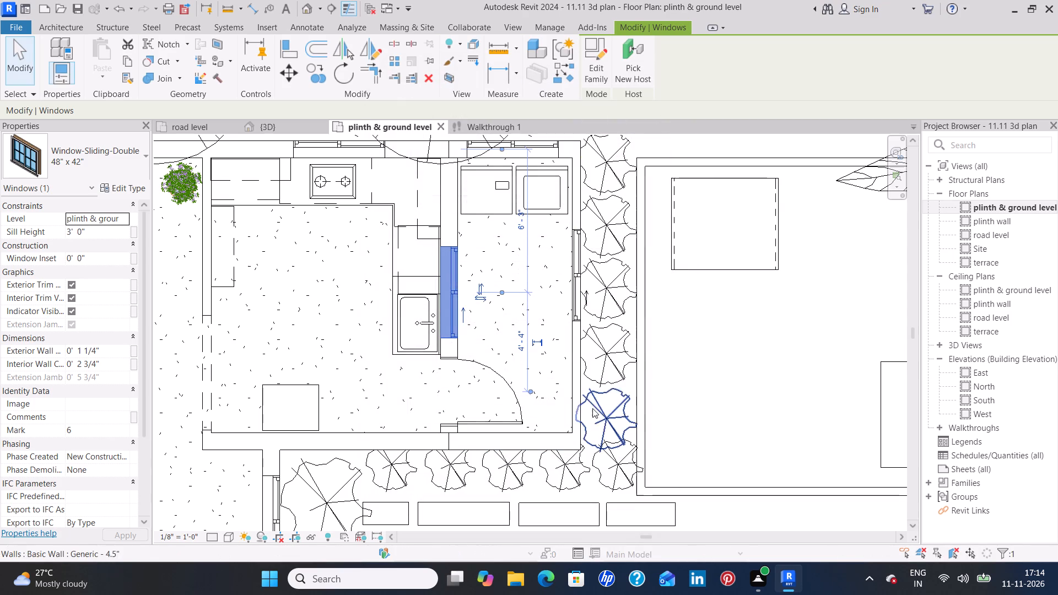
click(284, 339)
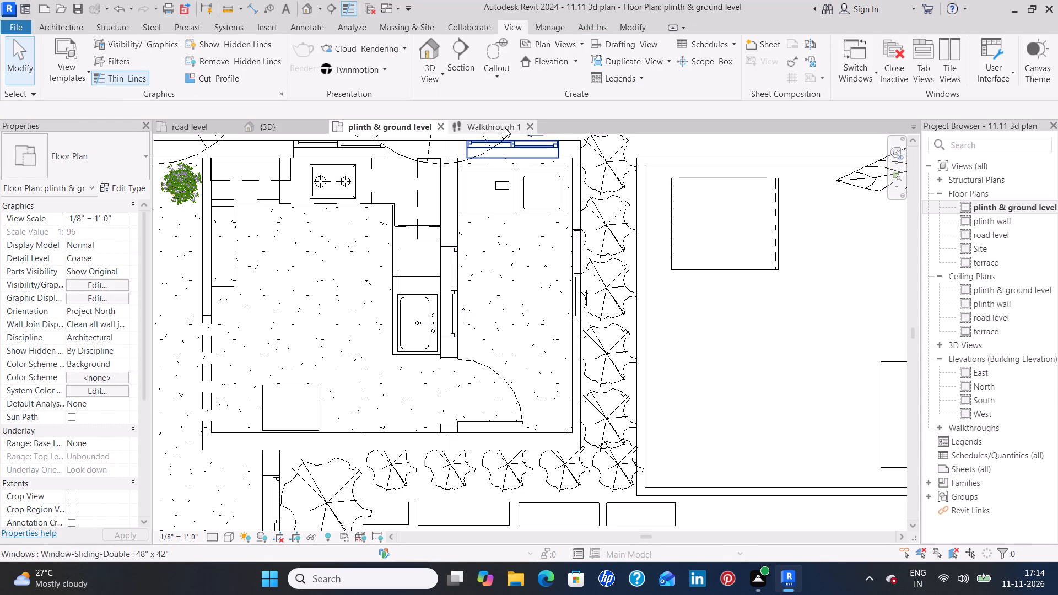
Close the Walkthrough 1 view.
click(532, 126)
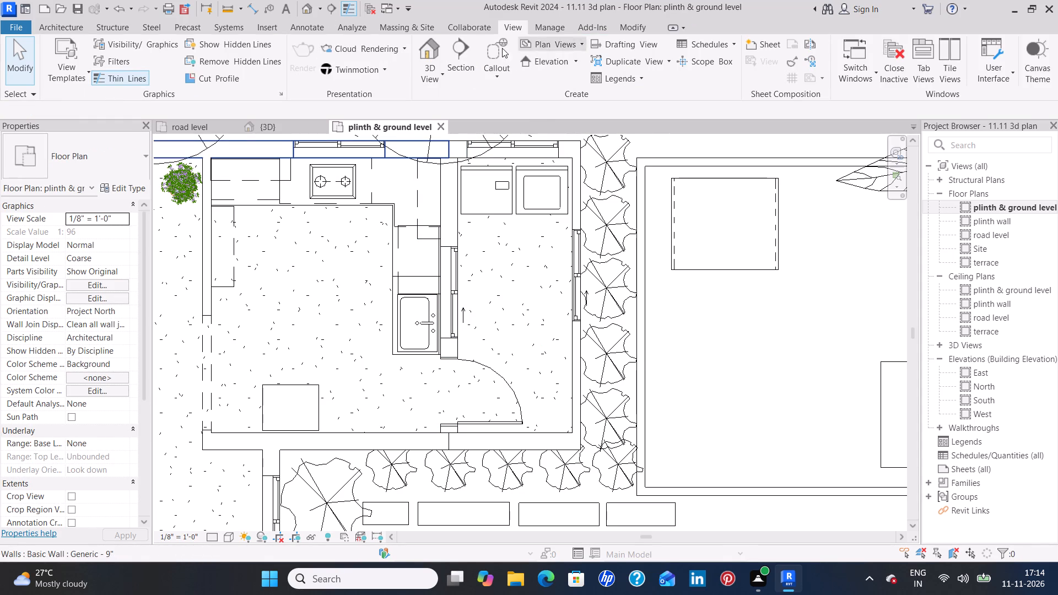
Create a kitchen camera view from the dining-side opening, aimed past the sink counter towards the utility area.
click(437, 73)
click(454, 123)
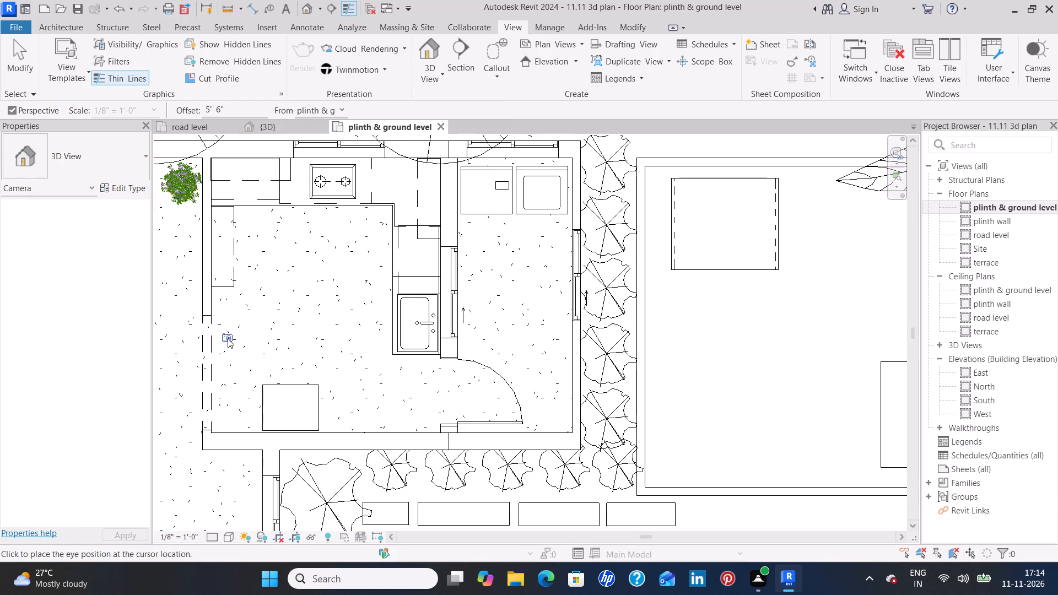
click(226, 338)
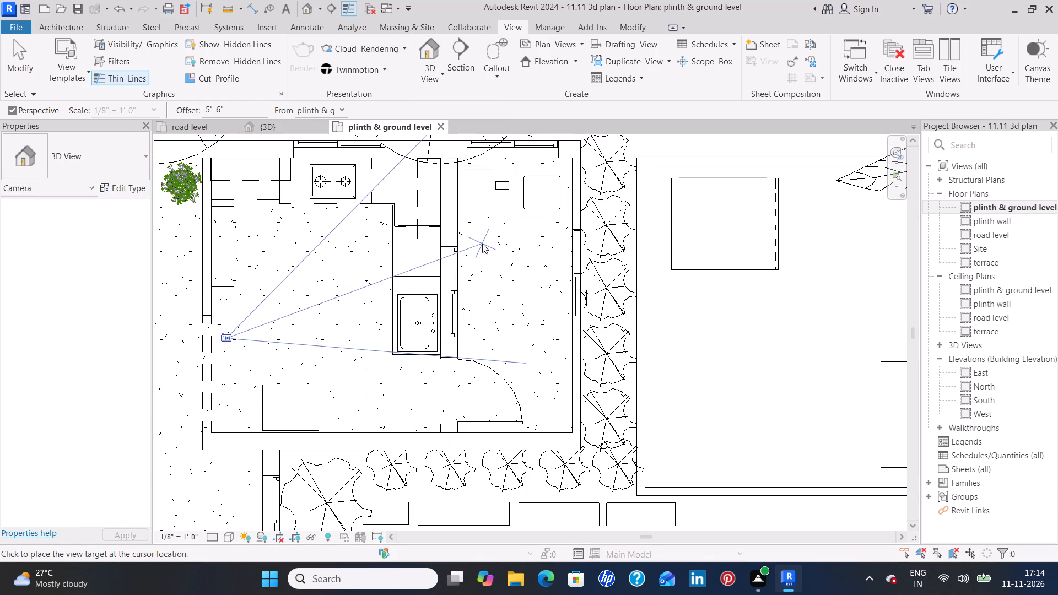
click(485, 244)
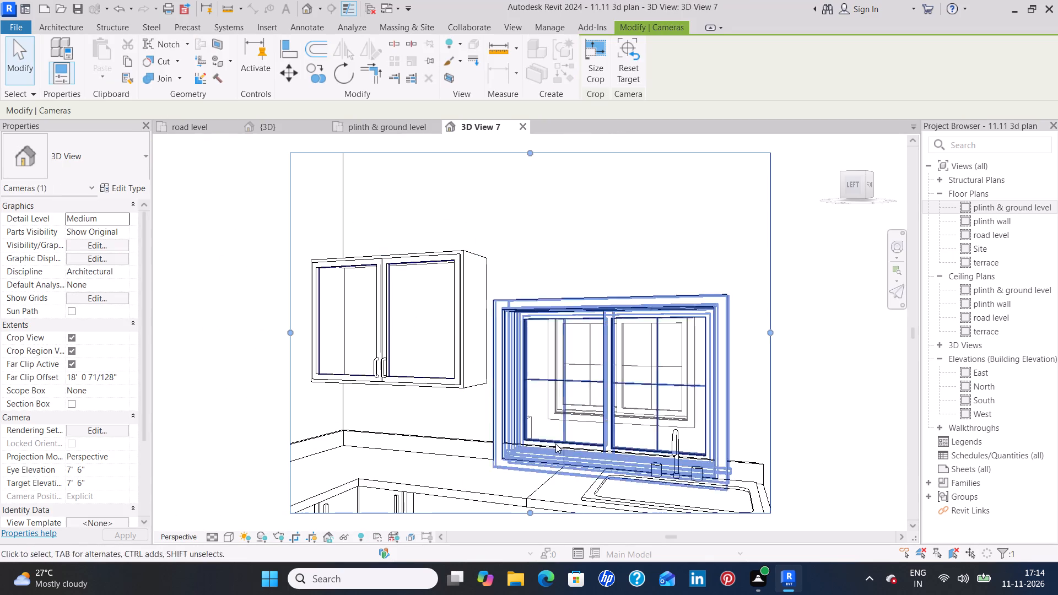
Raise the 48" x 42" sliding window behind the sink to a sill height of 3' 8".
click(605, 388)
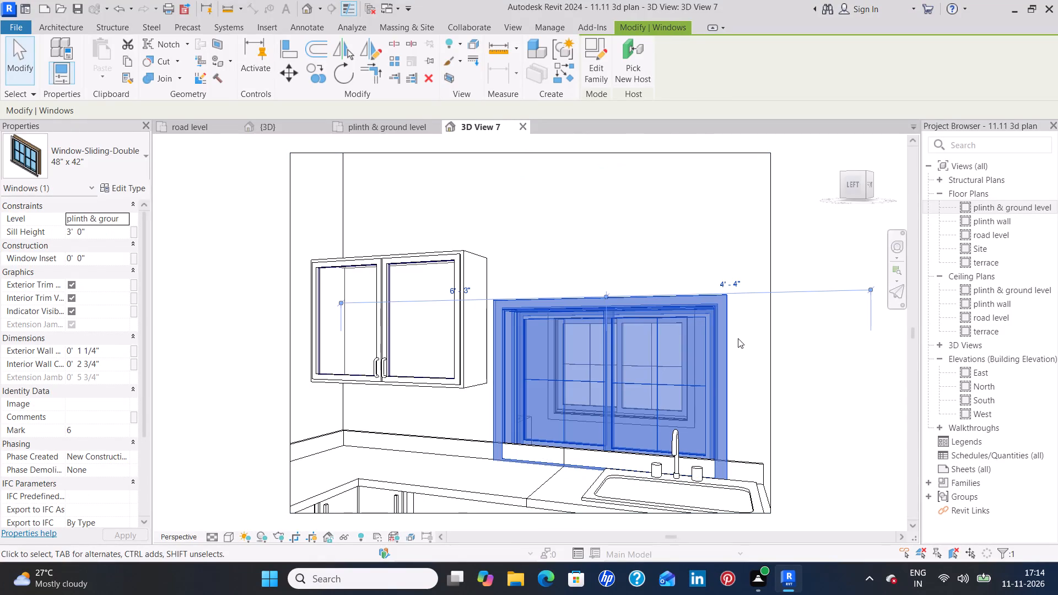
key(Up)
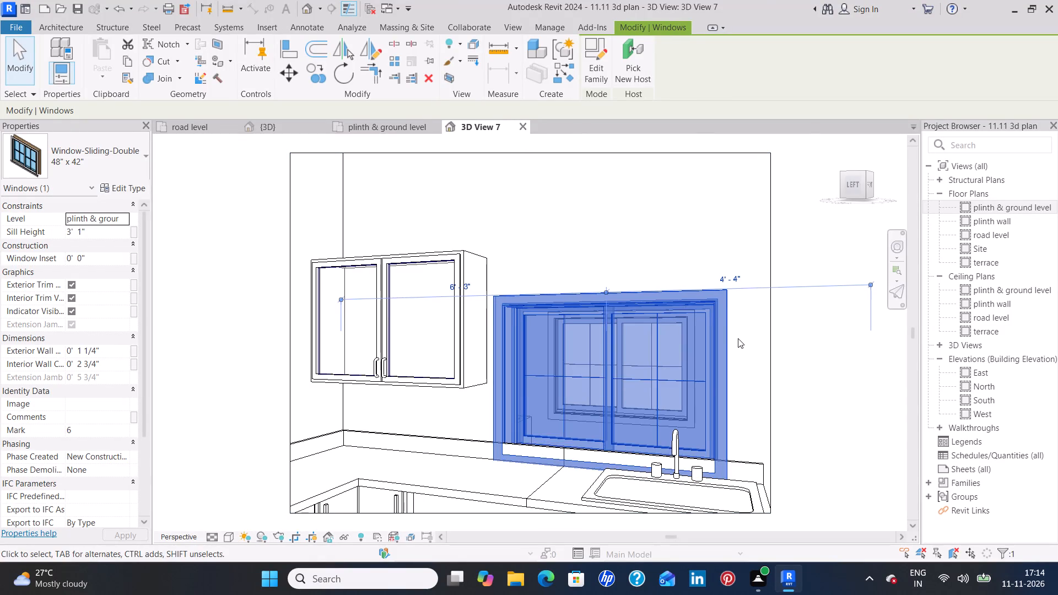
key(Up)
key(Up)
key(Up)
key(Up)
key(Up)
key(Up)
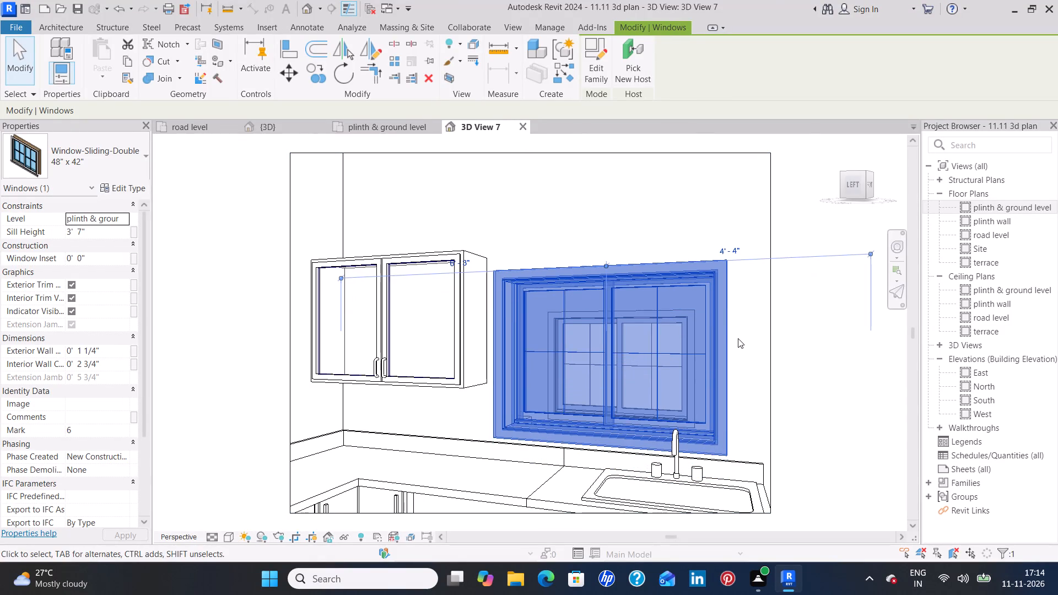
key(Up)
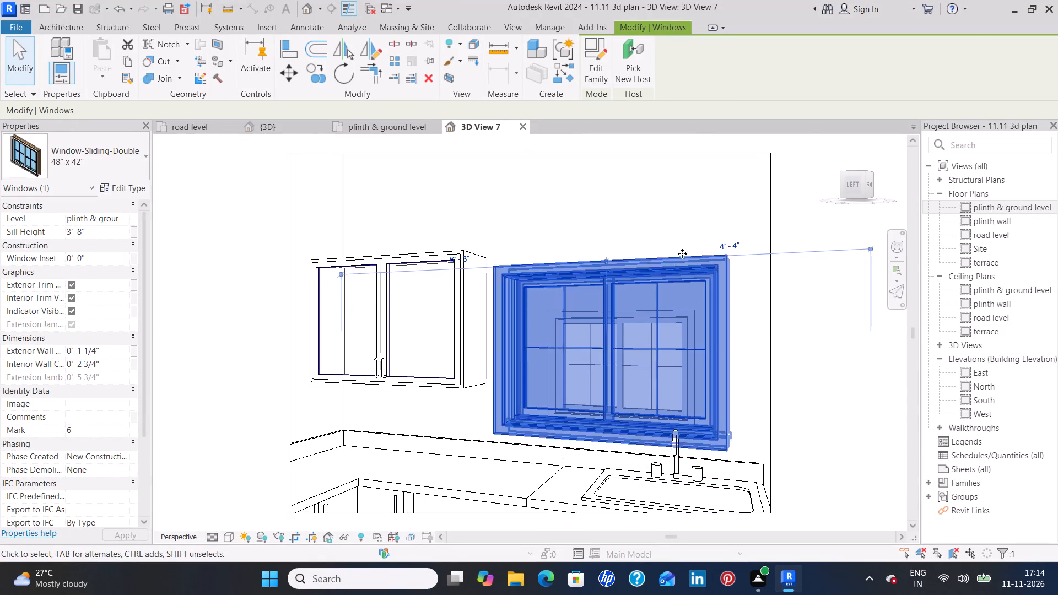
click(633, 225)
Look around the kitchen's wall cabinets, counters, sink window and utility door in the camera view, and close the view.
scroll(637, 234, down, 4)
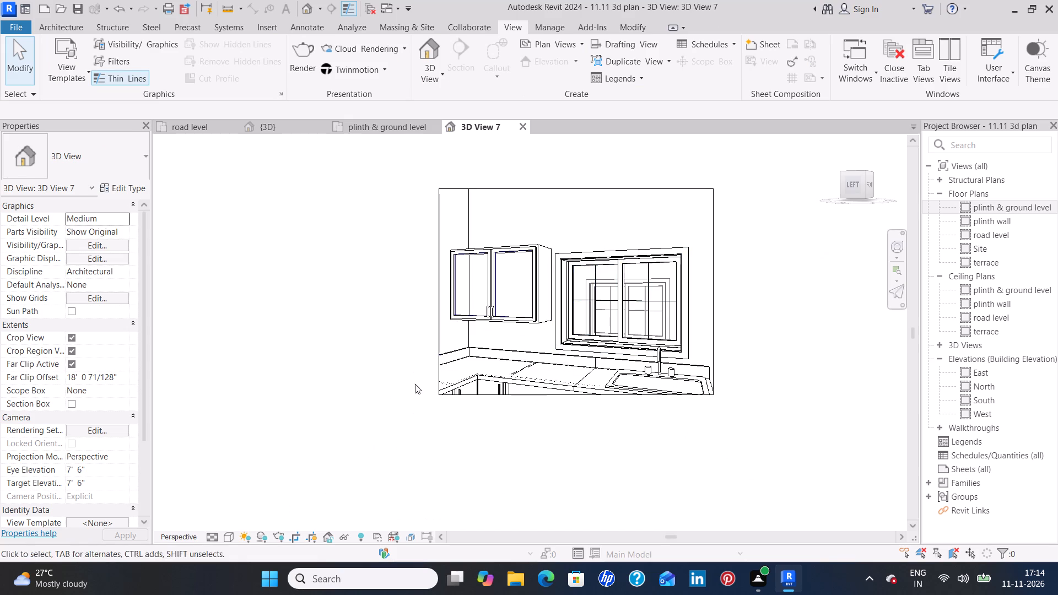
shift+middle_drag(559, 344, 546, 334)
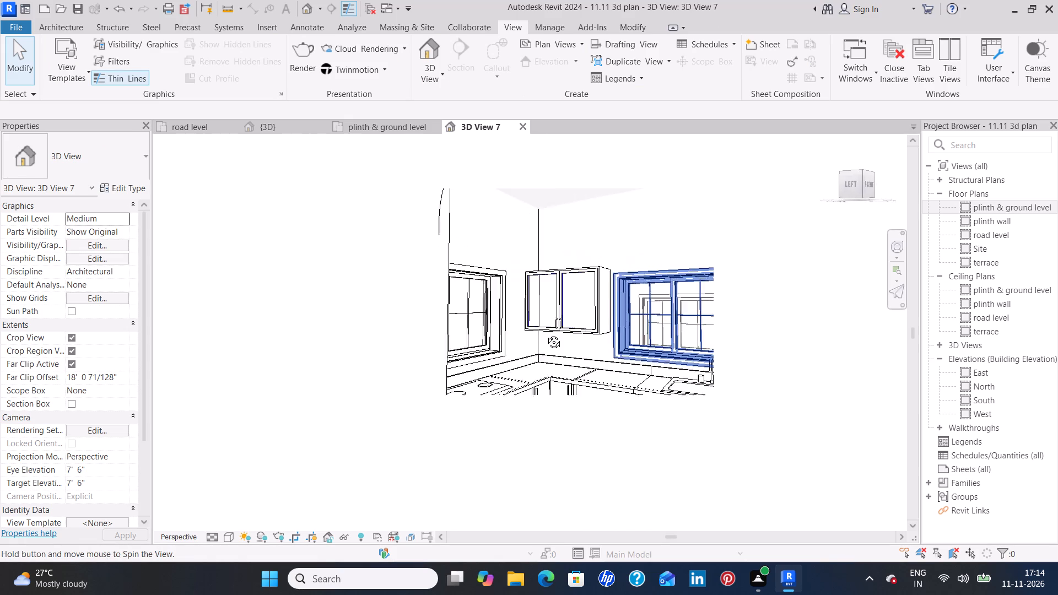
shift+middle_drag(546, 334, 552, 348)
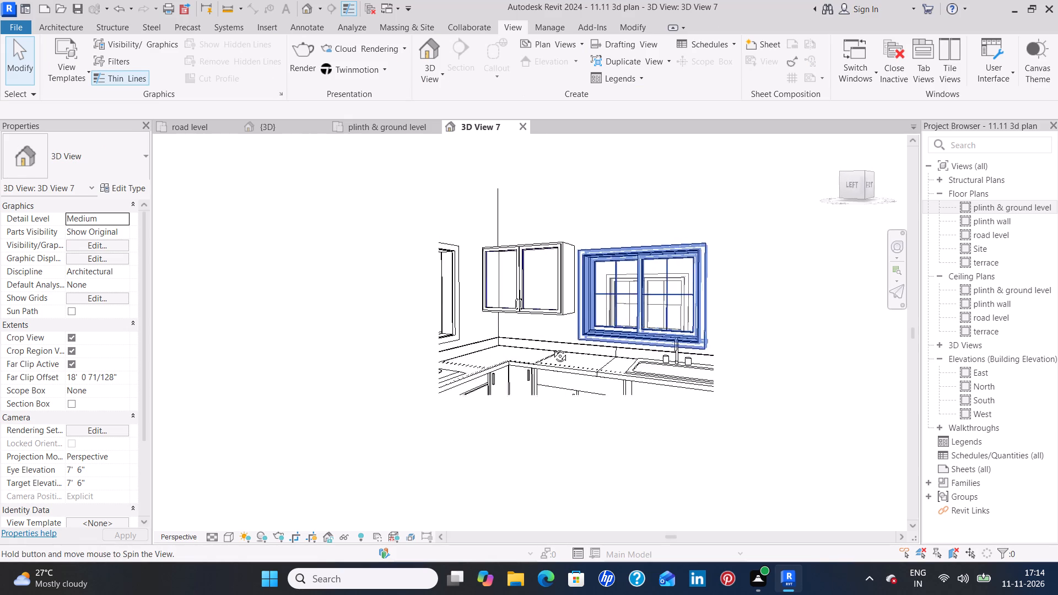
shift+middle_drag(552, 348, 559, 385)
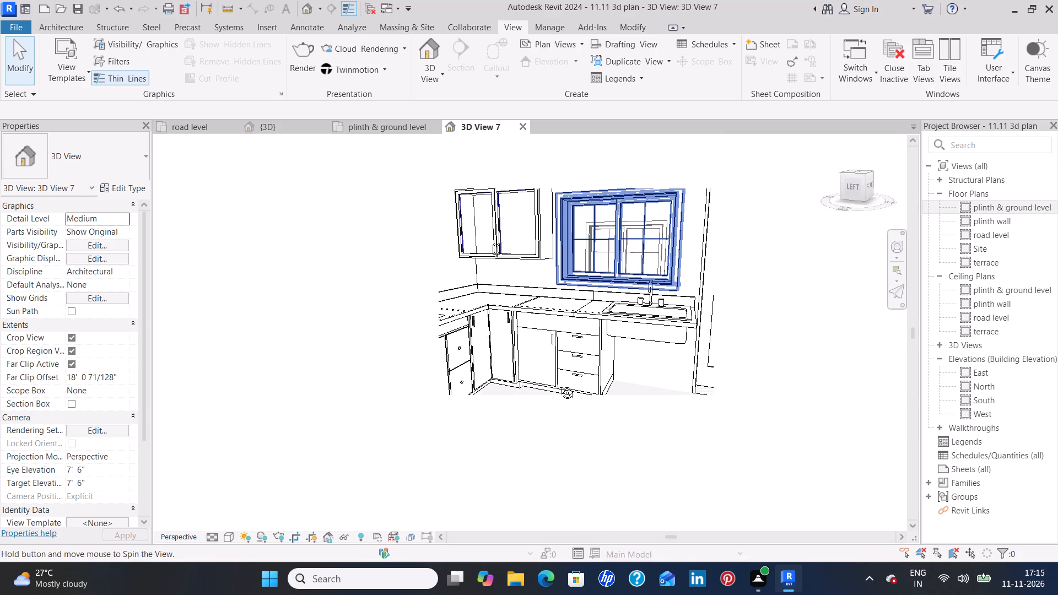
shift+middle_drag(559, 385, 509, 385)
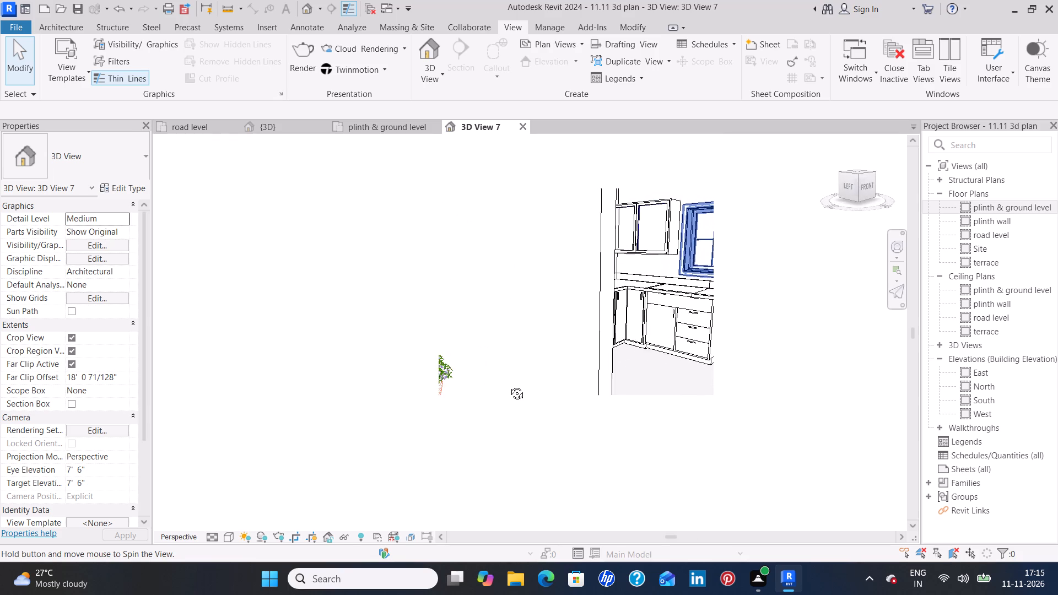
shift+middle_drag(509, 385, 631, 469)
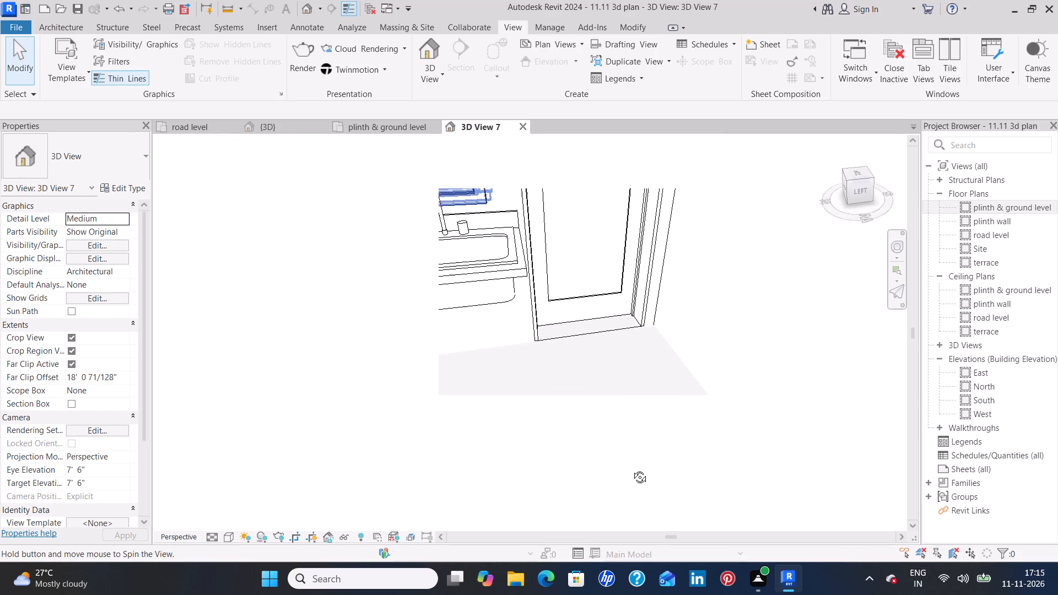
shift+middle_drag(631, 469, 609, 436)
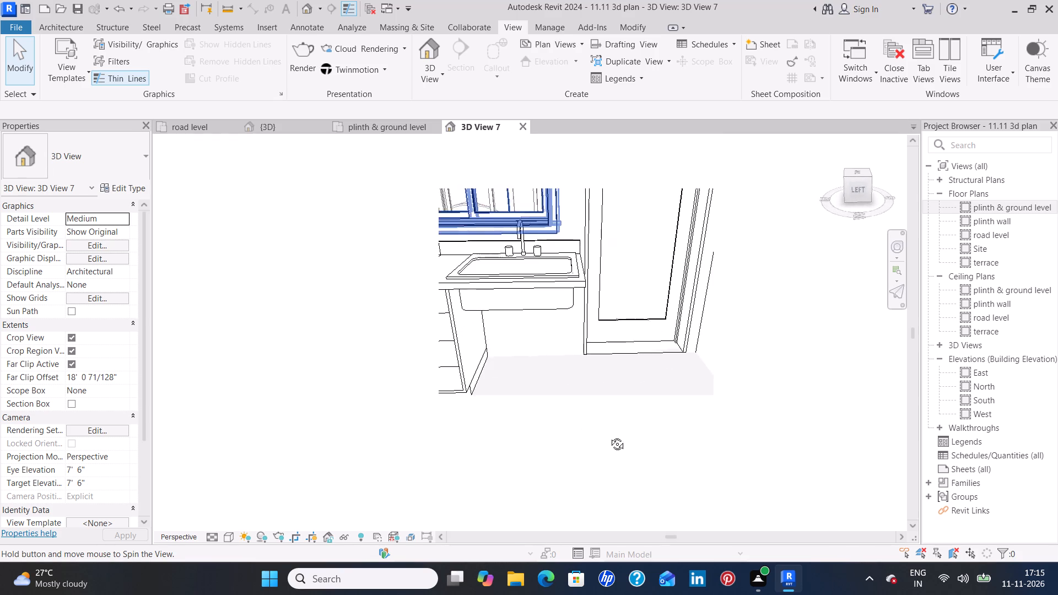
shift+middle_drag(609, 436, 644, 461)
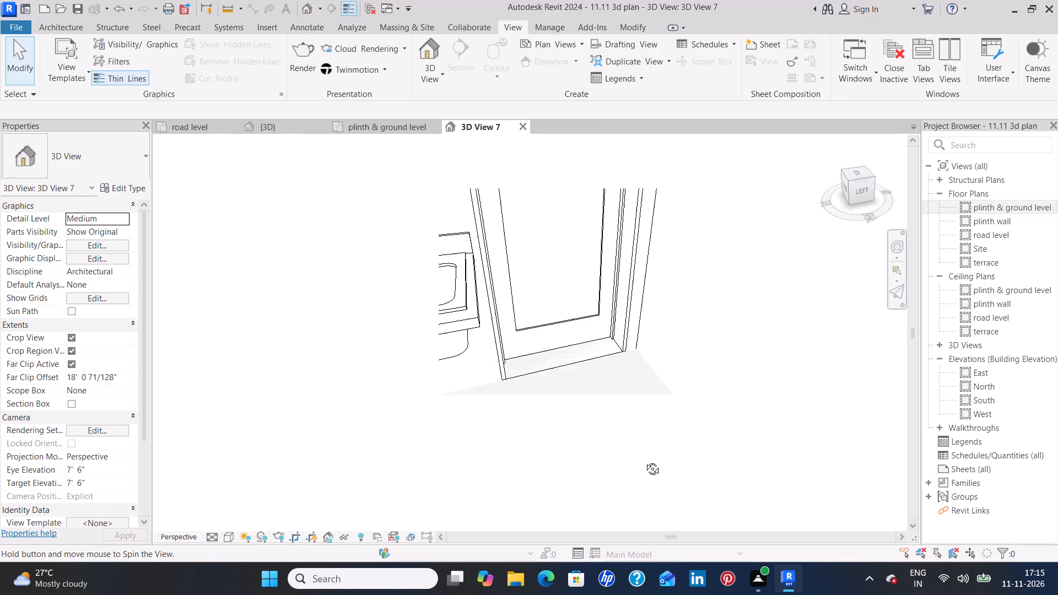
shift+middle_drag(644, 461, 629, 561)
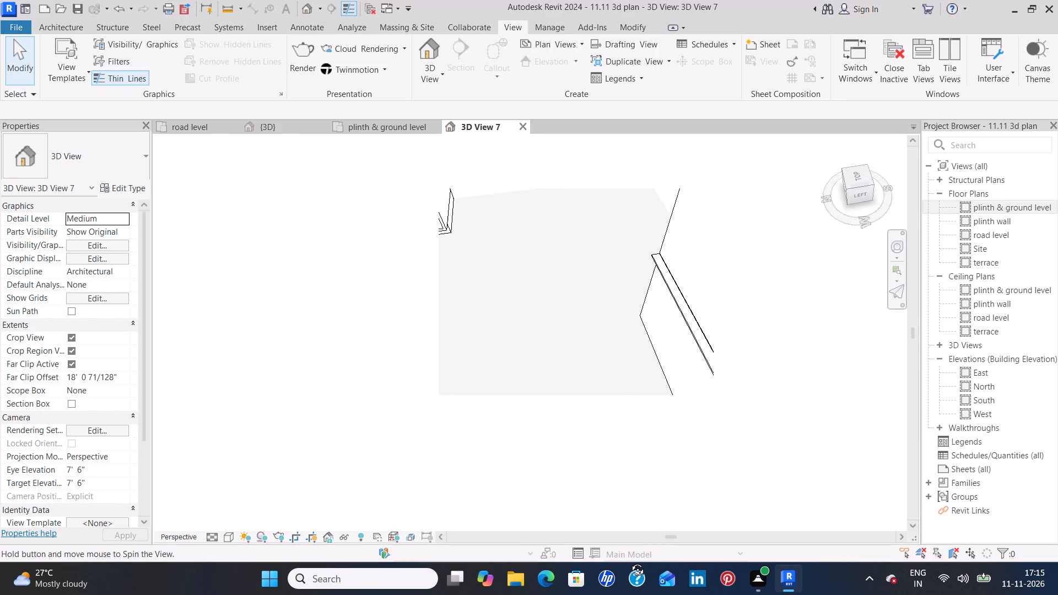
shift+middle_drag(629, 561, 684, 411)
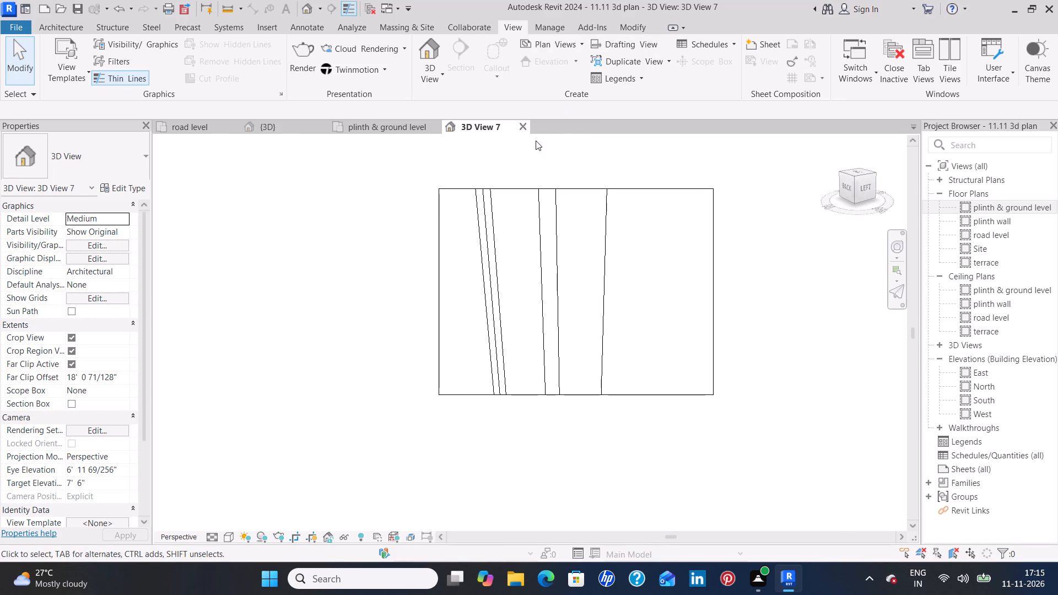
click(523, 123)
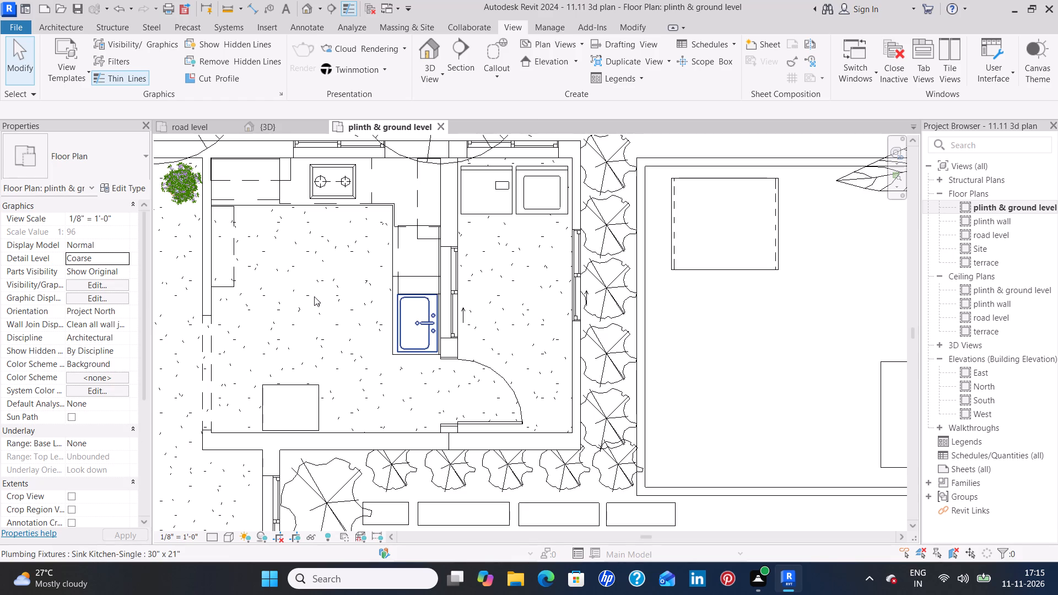
Create a camera view in the bedroom beside the dining-area toilet, looking from near the bed towards the tall storage unit.
click(433, 84)
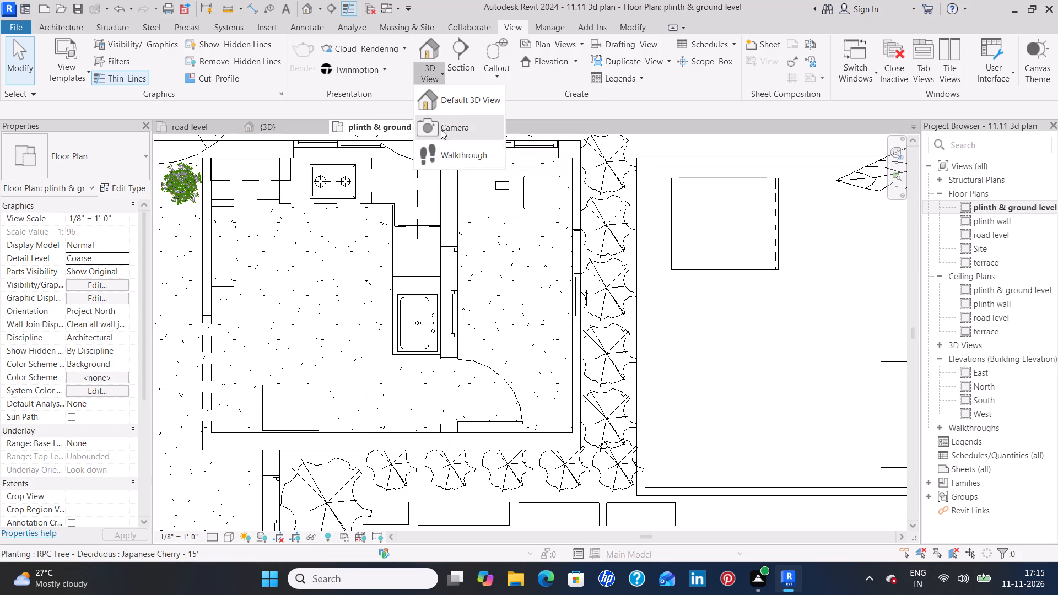
click(472, 127)
scroll(285, 300, down, 2)
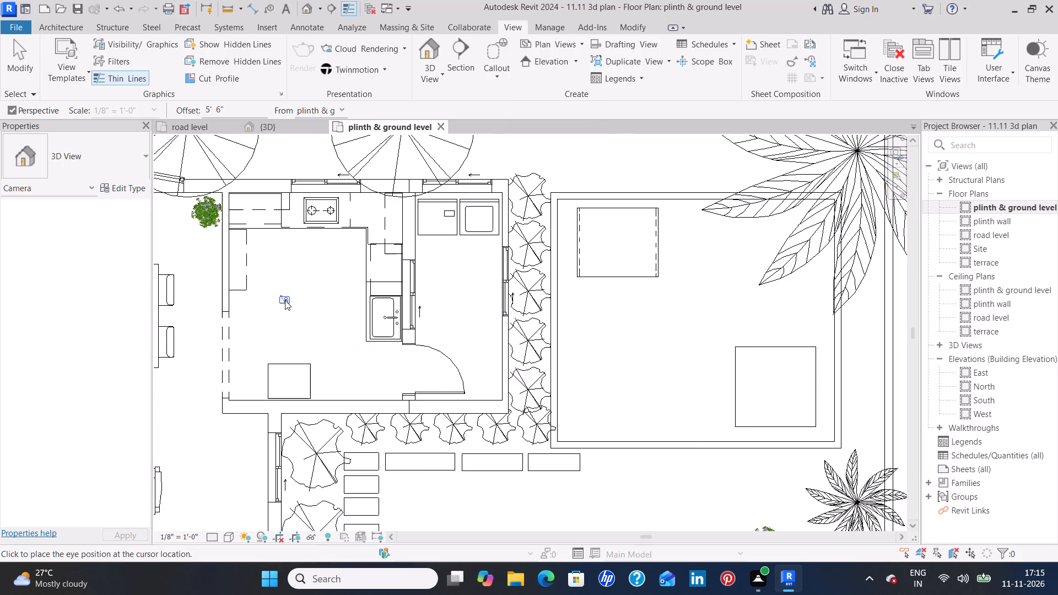
middle_drag(285, 300, 672, 291)
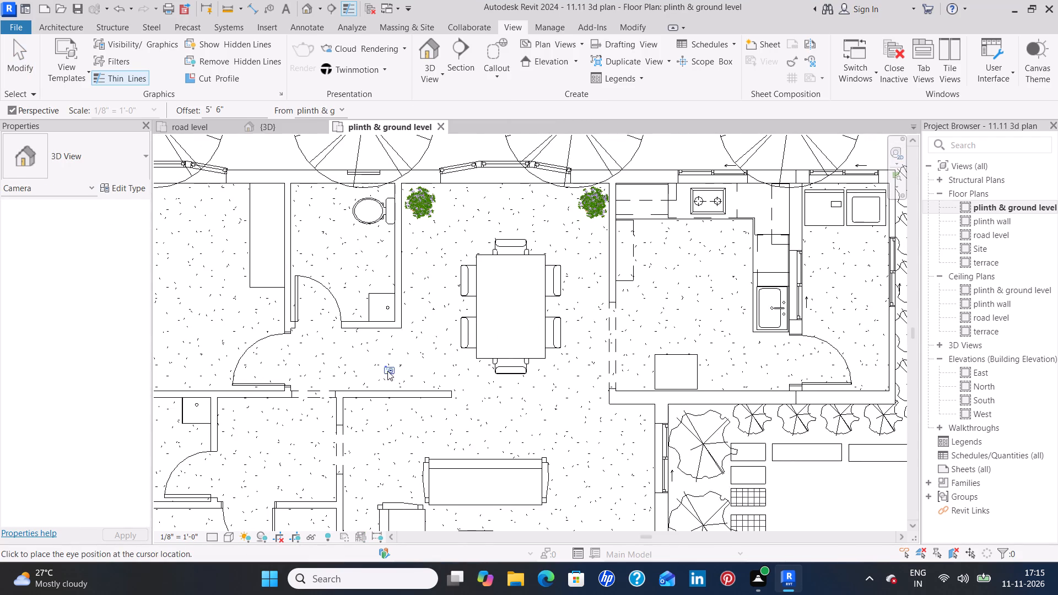
middle_drag(363, 345, 554, 380)
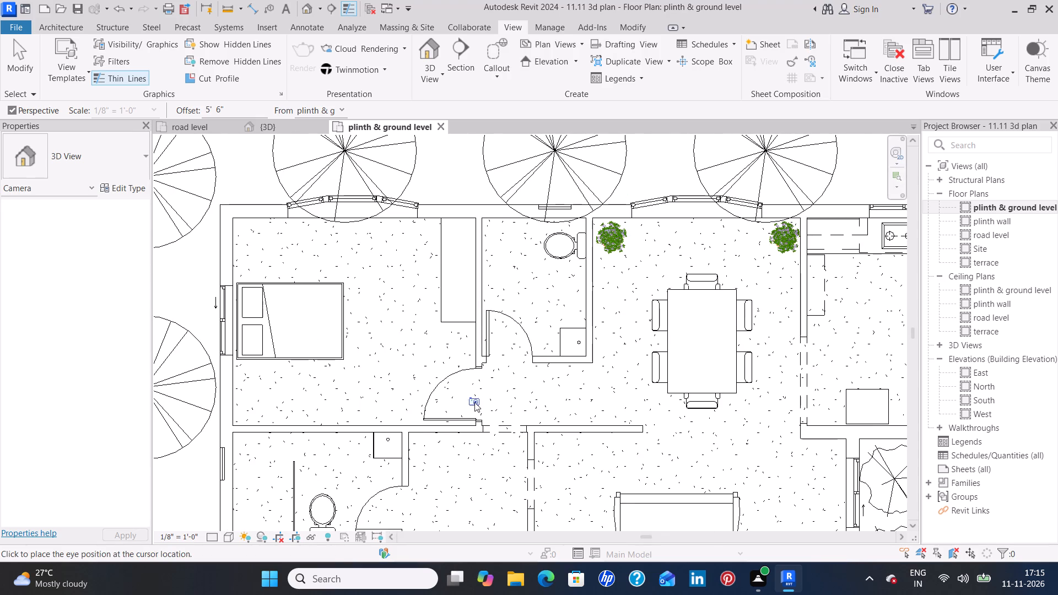
middle_click(331, 404)
click(331, 404)
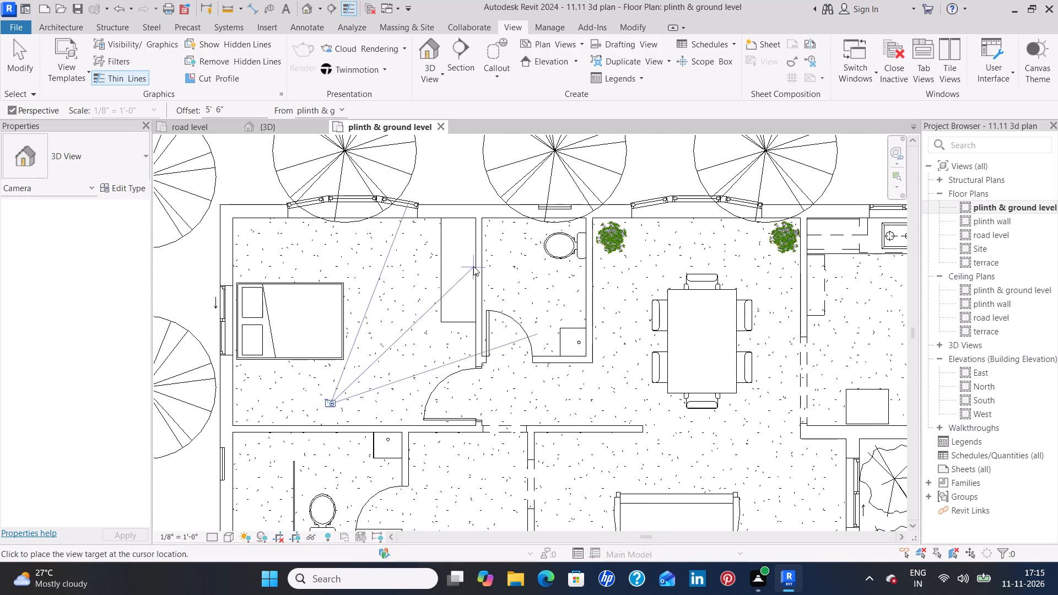
click(473, 264)
scroll(466, 360, down, 3)
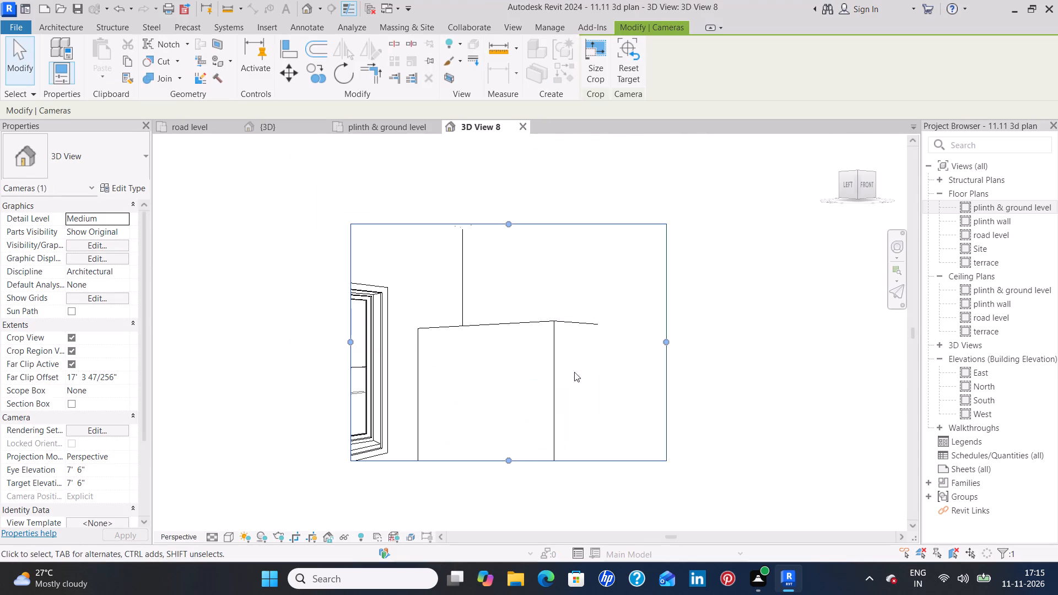
Rotate the bedroom's 72" x 72" x 24" Entertainment Center unit by one rotation step.
click(555, 367)
key(space)
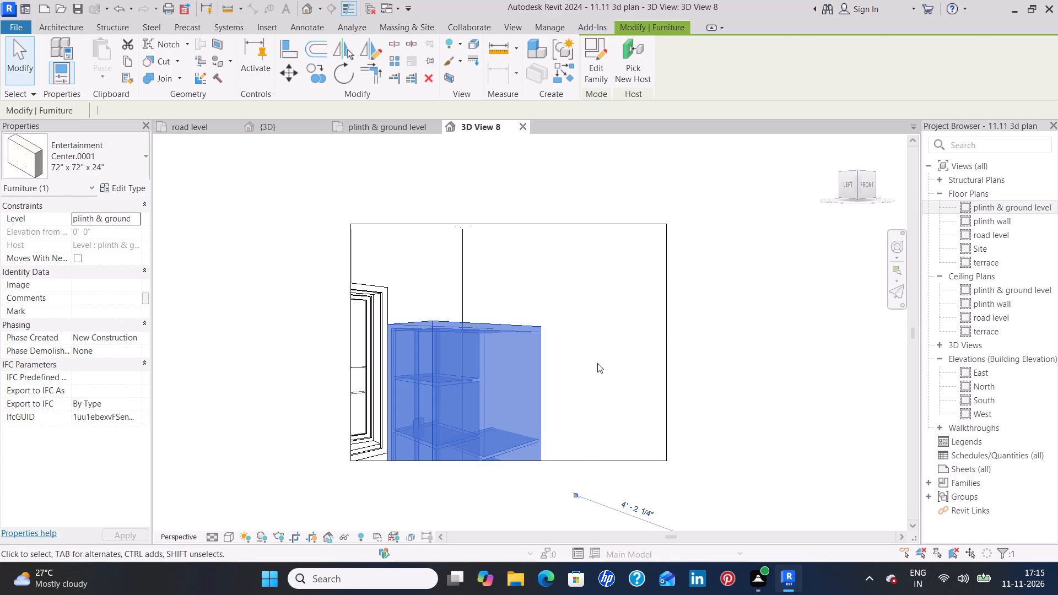
click(597, 363)
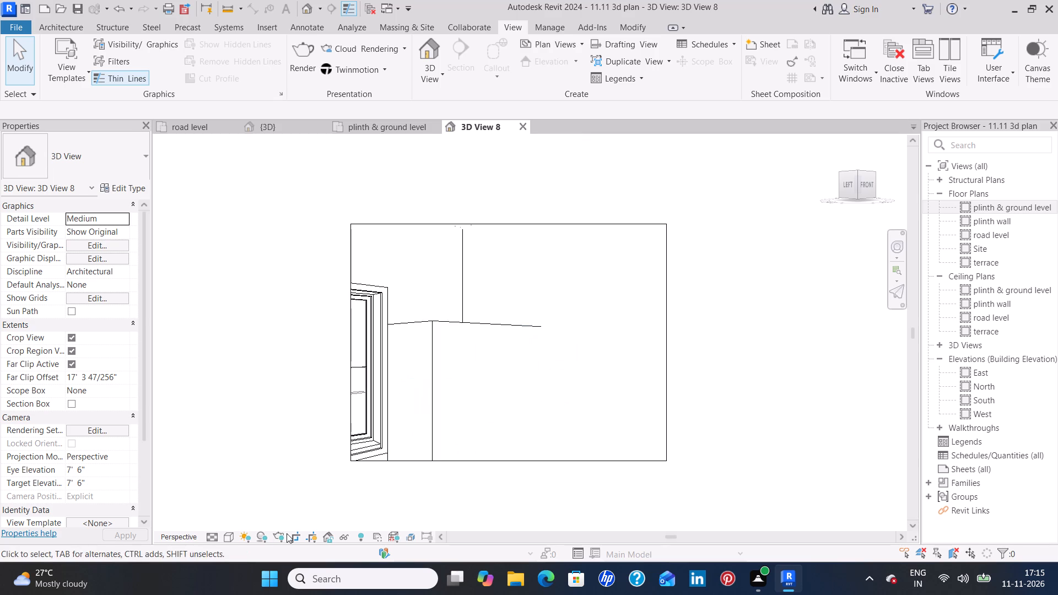
Set the bedroom camera view's visual style to Realistic.
click(229, 542)
click(264, 525)
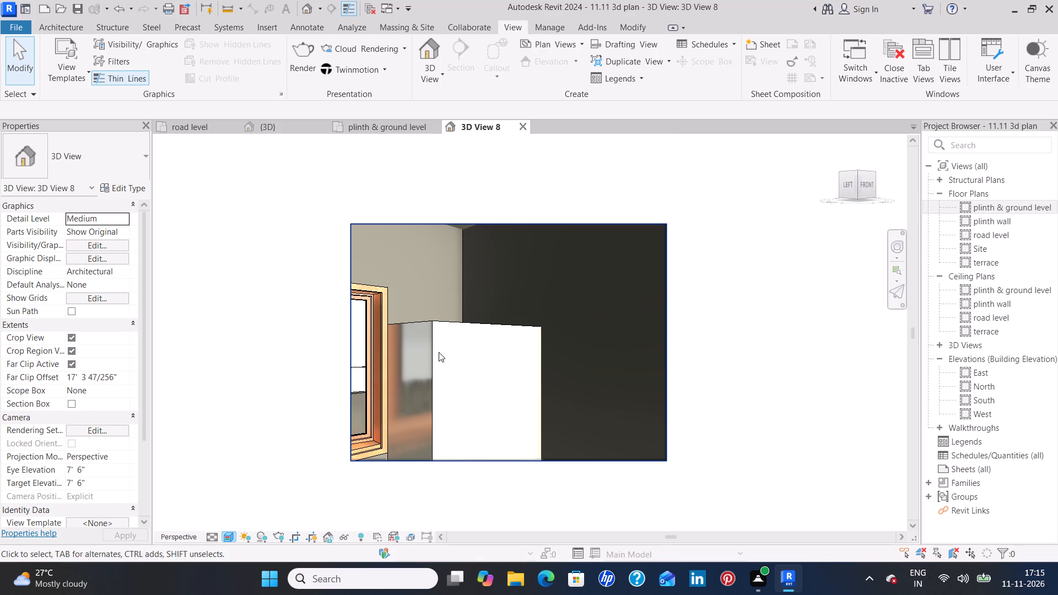
Rotate the Entertainment Center unit one more step so its shelves face into the bedroom, and close the camera view.
click(455, 324)
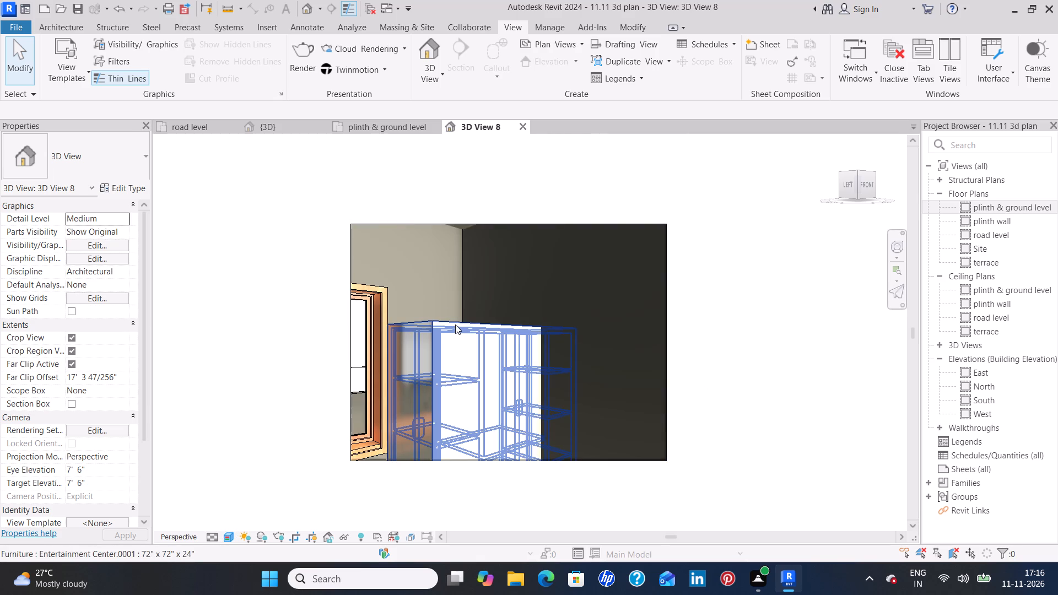
key(space)
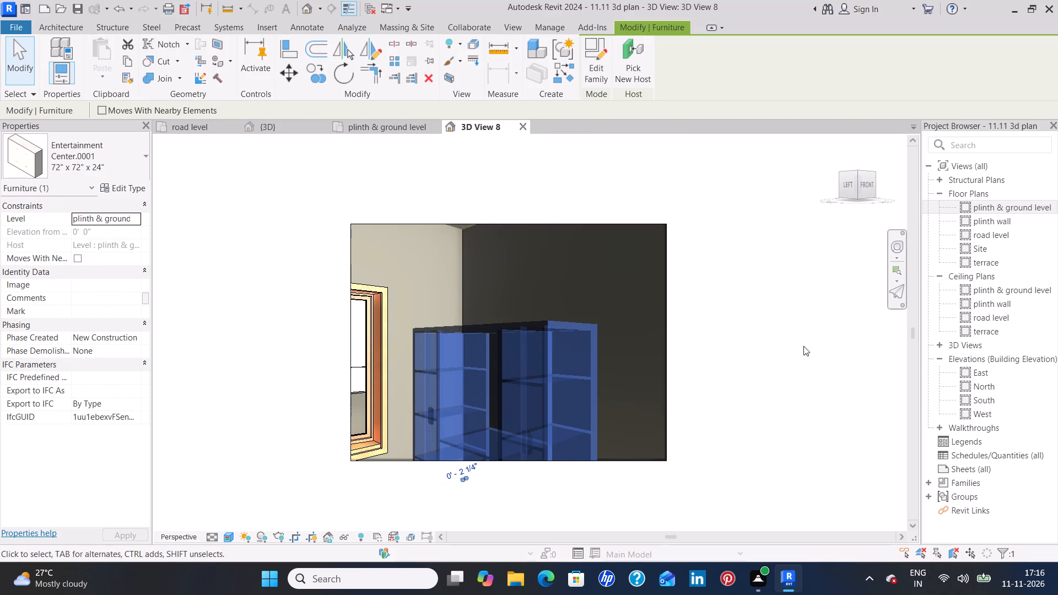
click(775, 351)
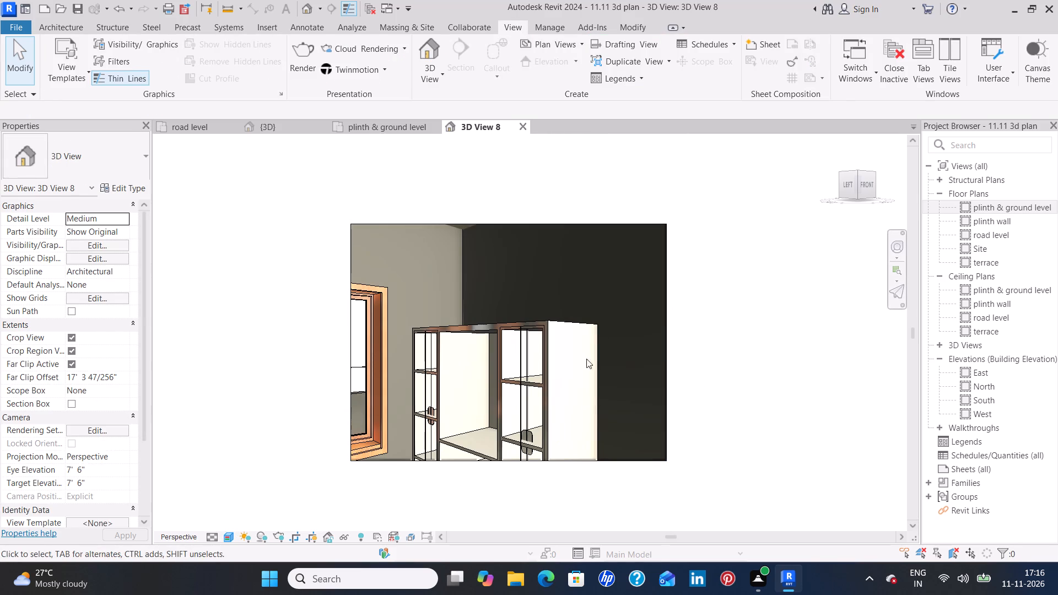
click(522, 122)
Create a camera view in the bedroom next to the car porch, looking from the bed towards the storage unit.
scroll(457, 375, down, 5)
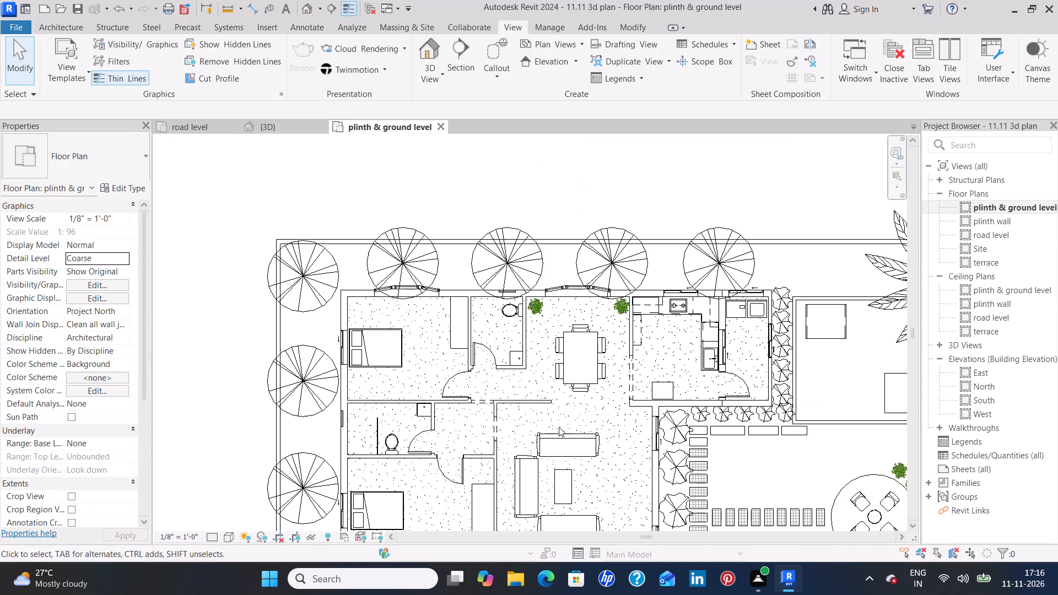
middle_drag(559, 426, 683, 317)
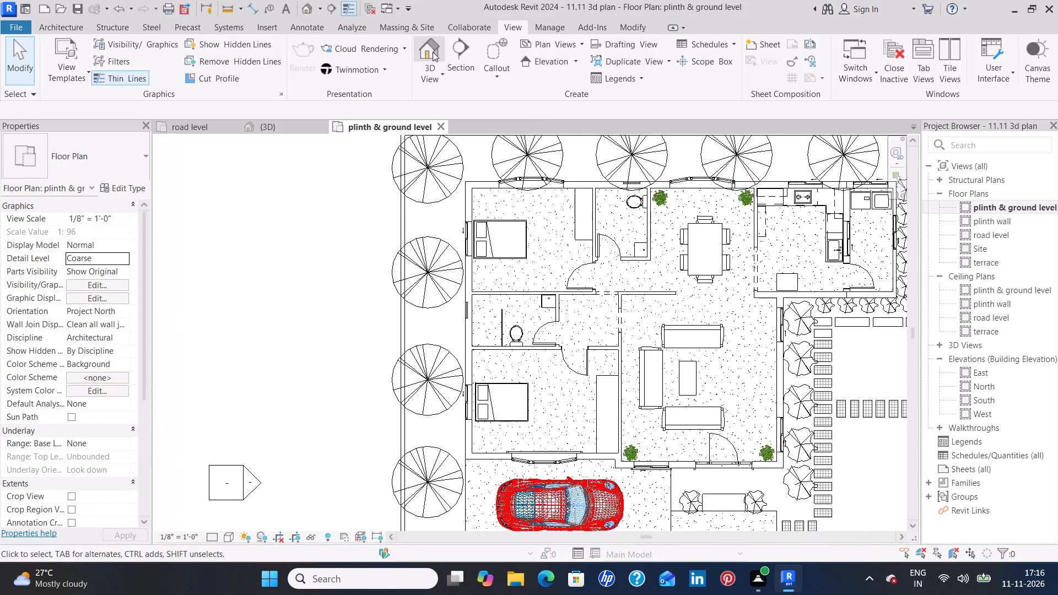
click(430, 77)
click(456, 123)
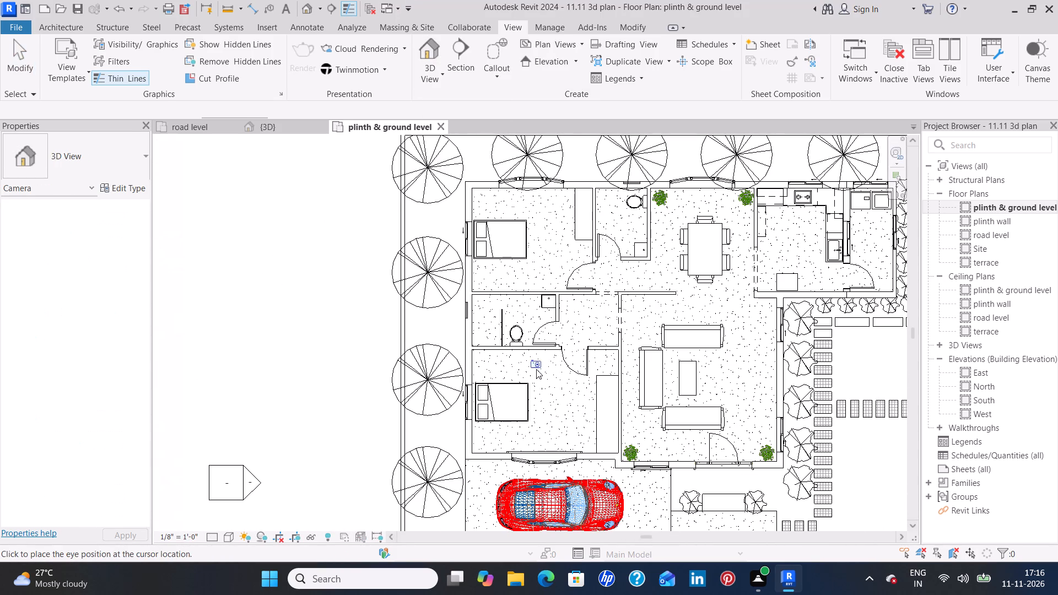
click(536, 381)
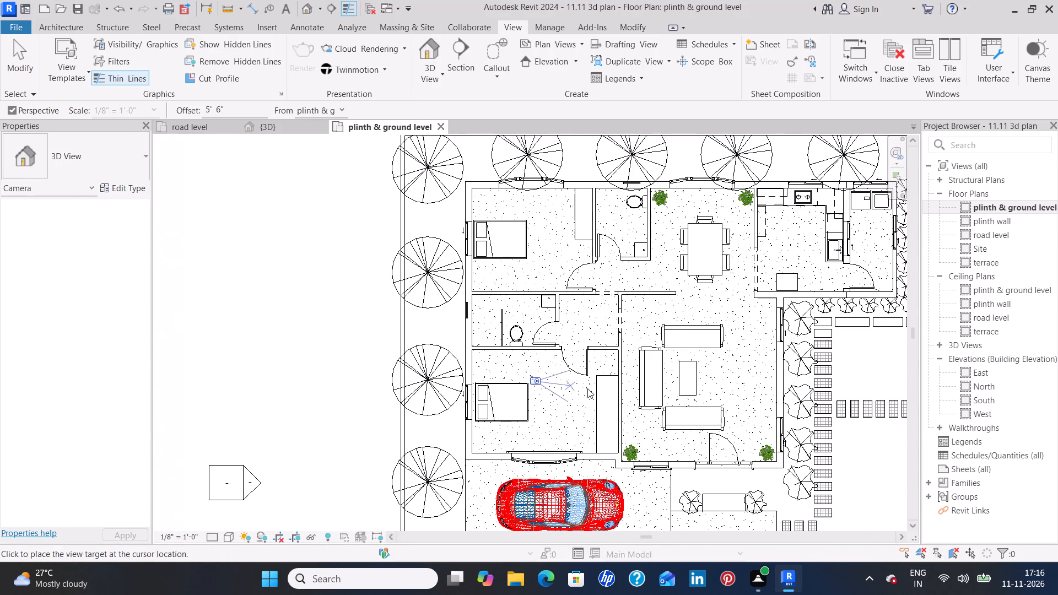
click(634, 406)
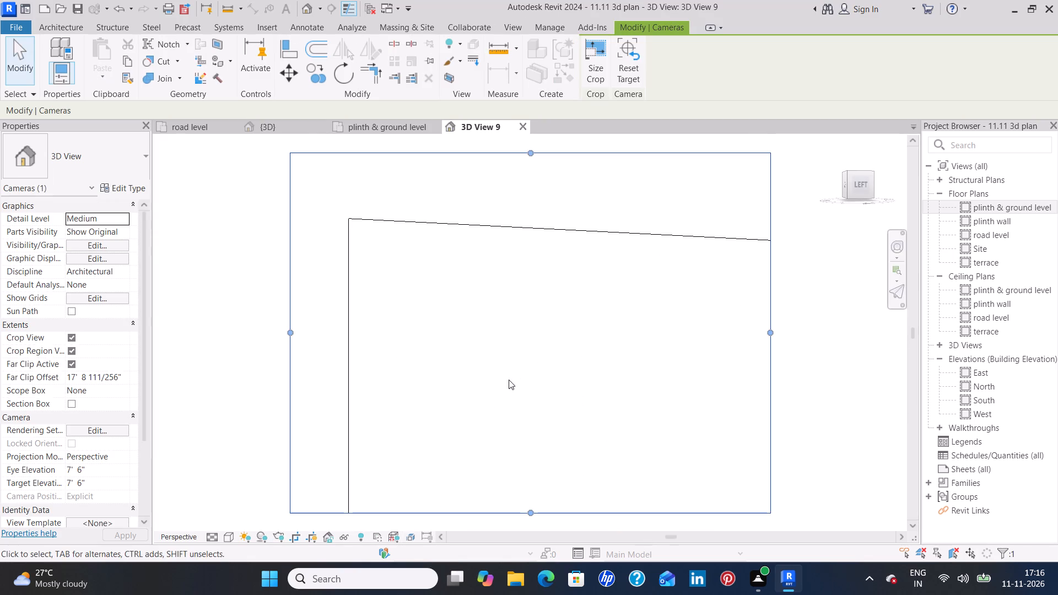
Rotate the 96" x 84" x 30" Entertainment Center unit two rotation steps so its shelves face the bed, and close the camera view.
scroll(509, 380, down, 2)
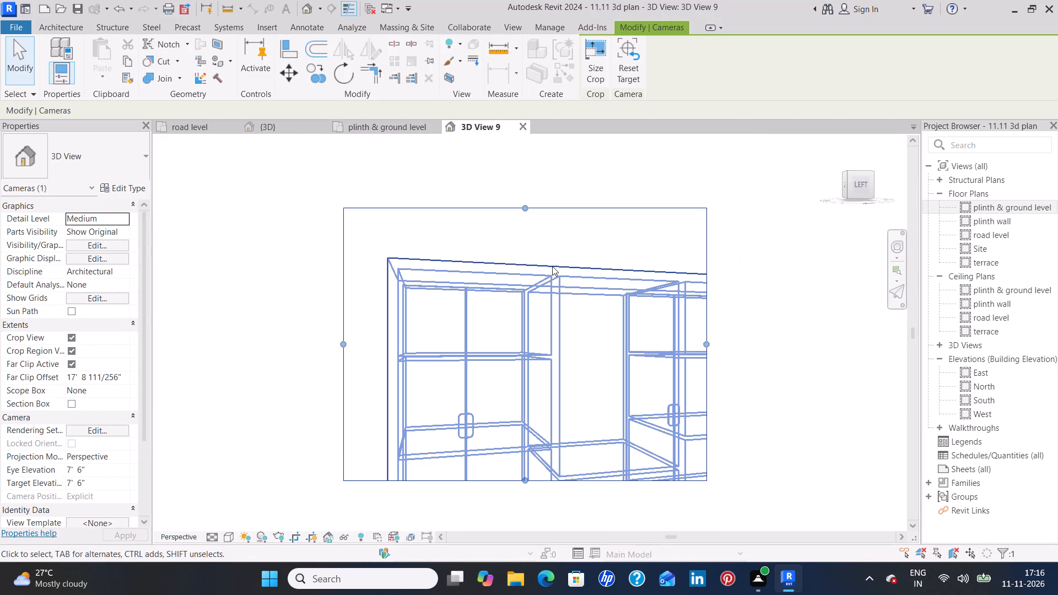
click(552, 266)
key(space)
key(space)
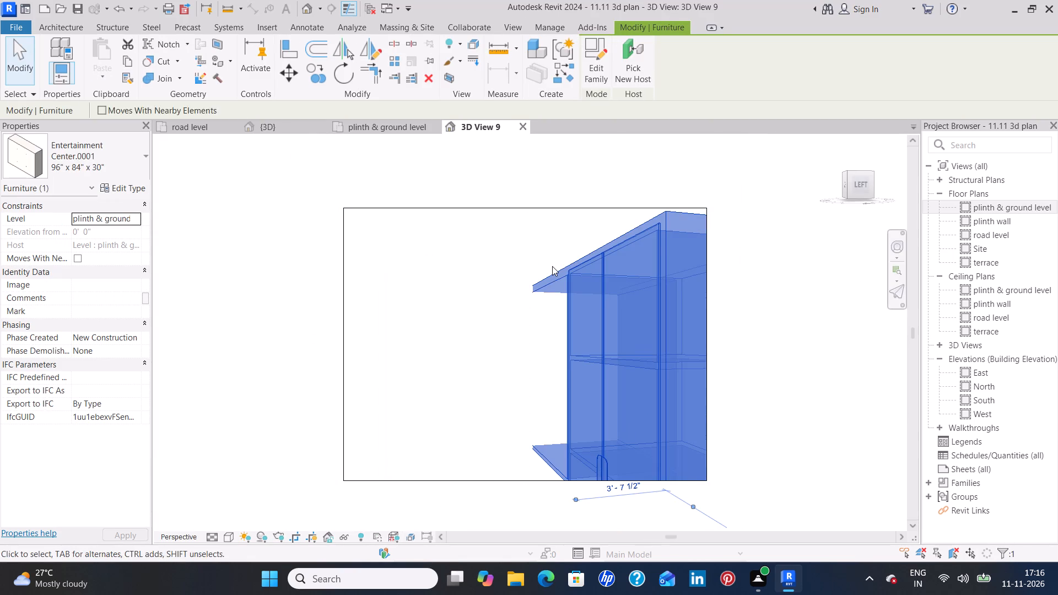
click(595, 252)
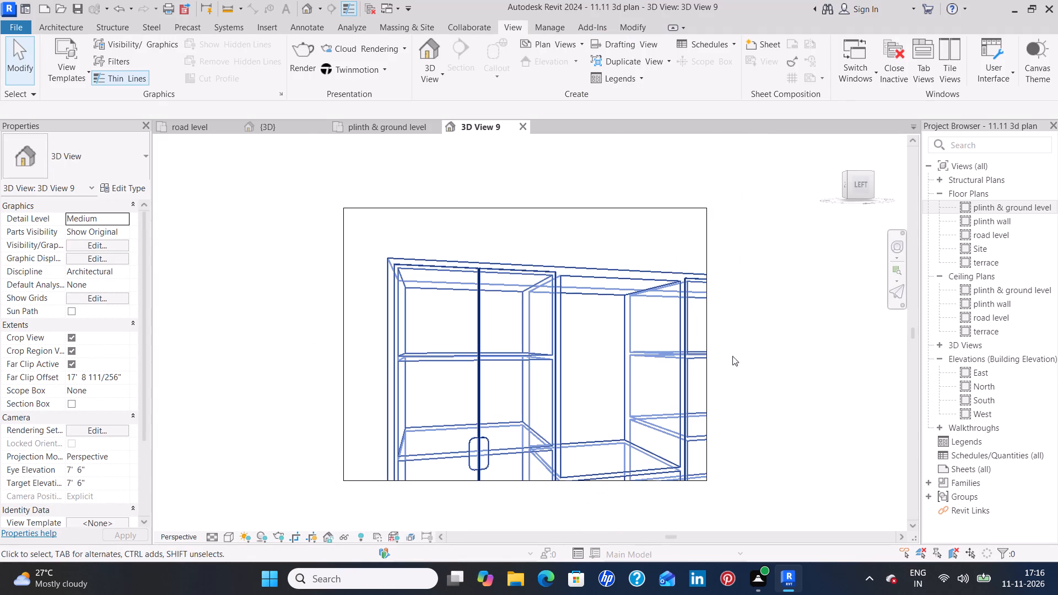
click(769, 339)
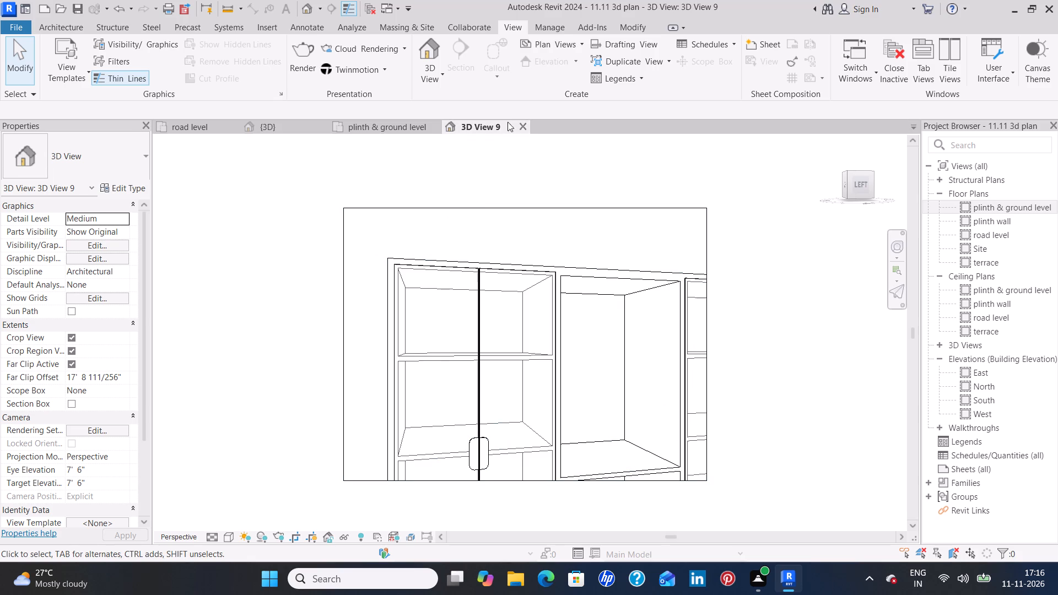
click(525, 123)
Create a camera view in the living room looking from the coffee table towards the garden-side wall, and close it after checking.
scroll(483, 378, down, 2)
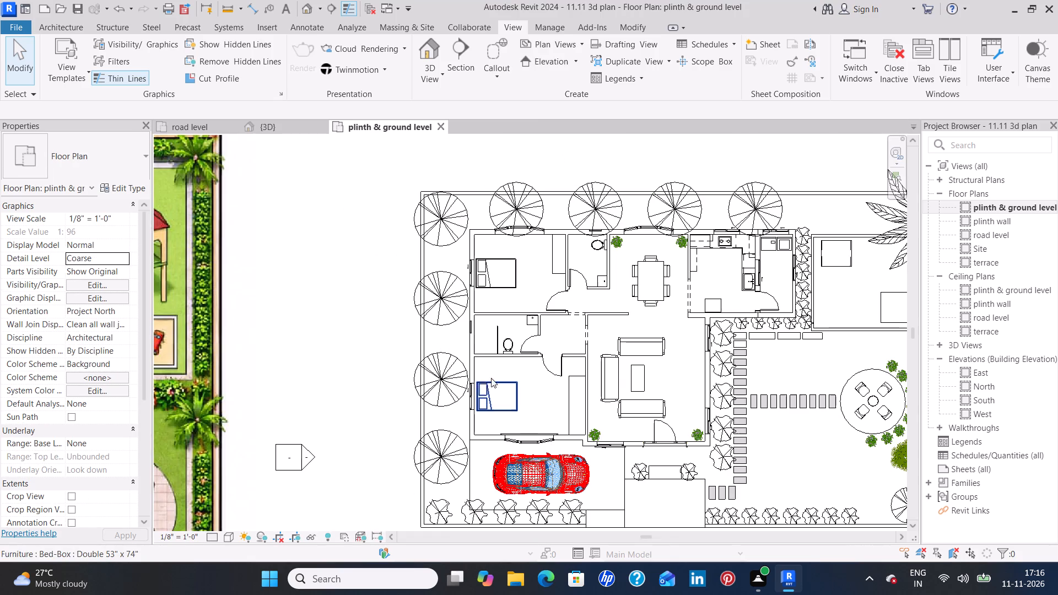
middle_drag(593, 363, 521, 361)
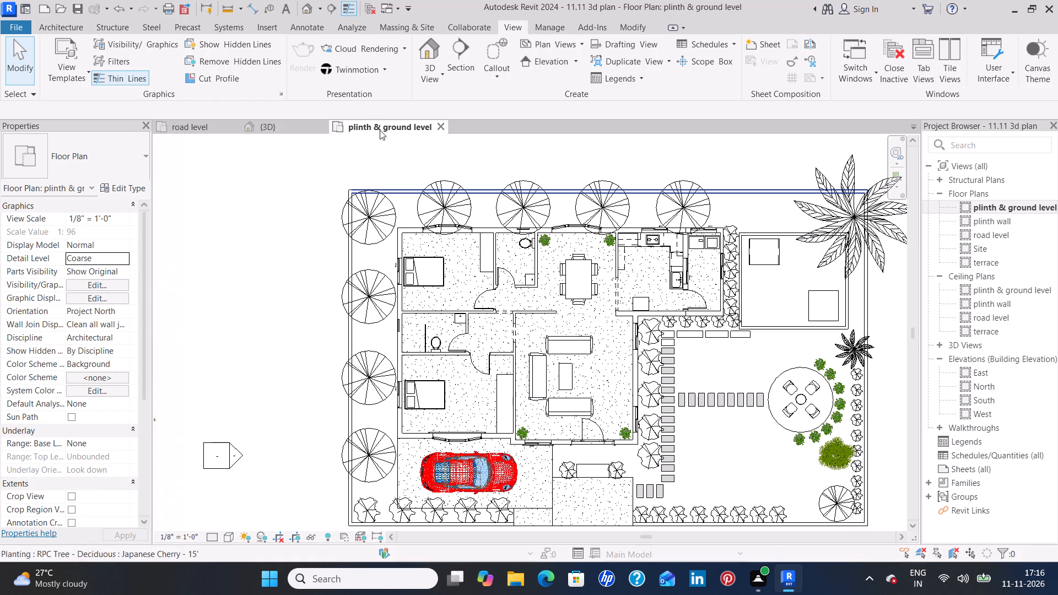
click(430, 84)
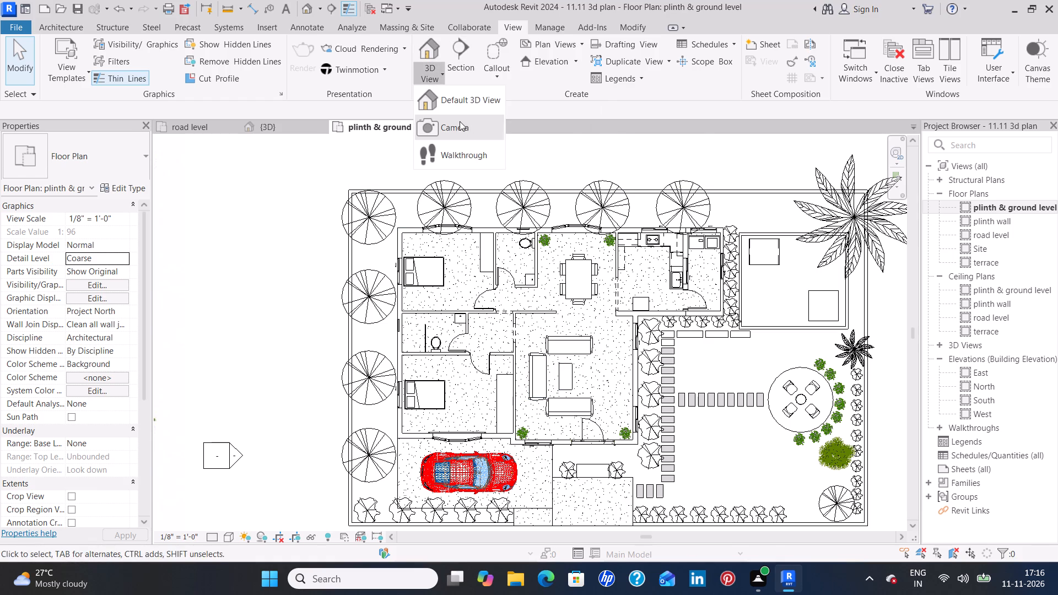
click(460, 121)
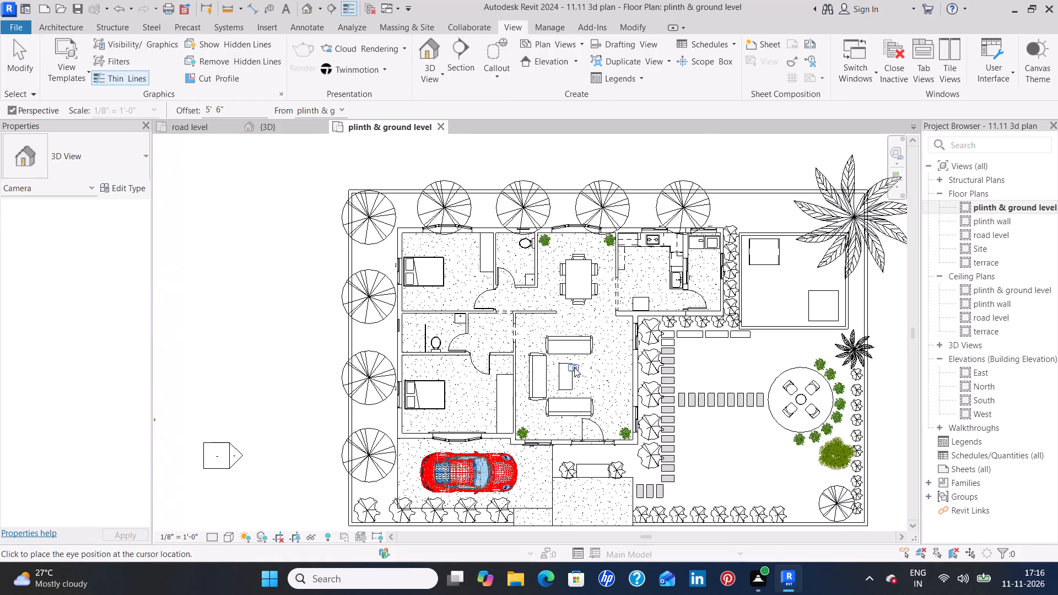
click(581, 364)
click(679, 375)
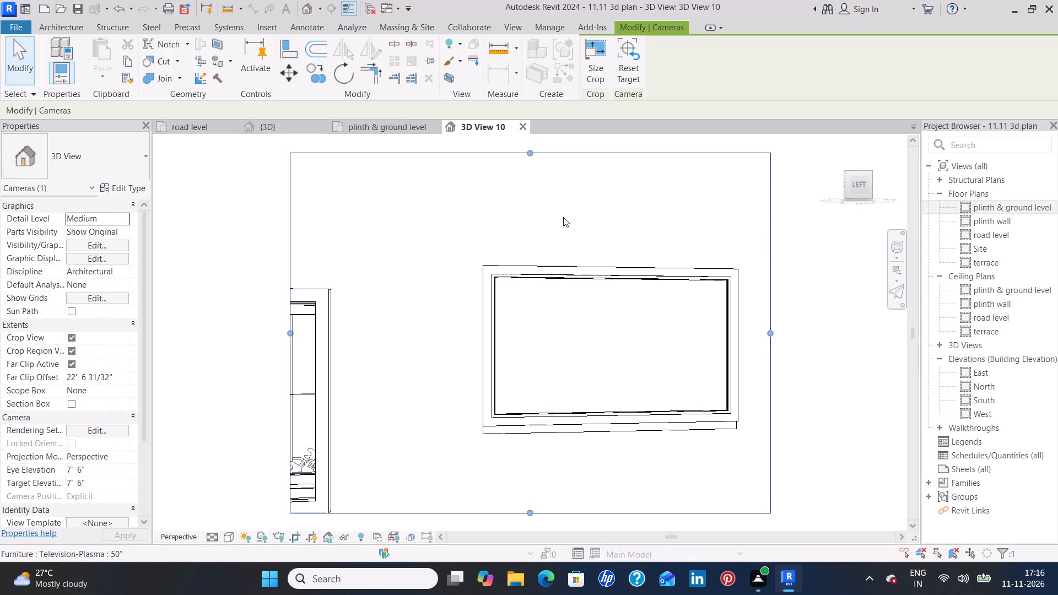
click(527, 129)
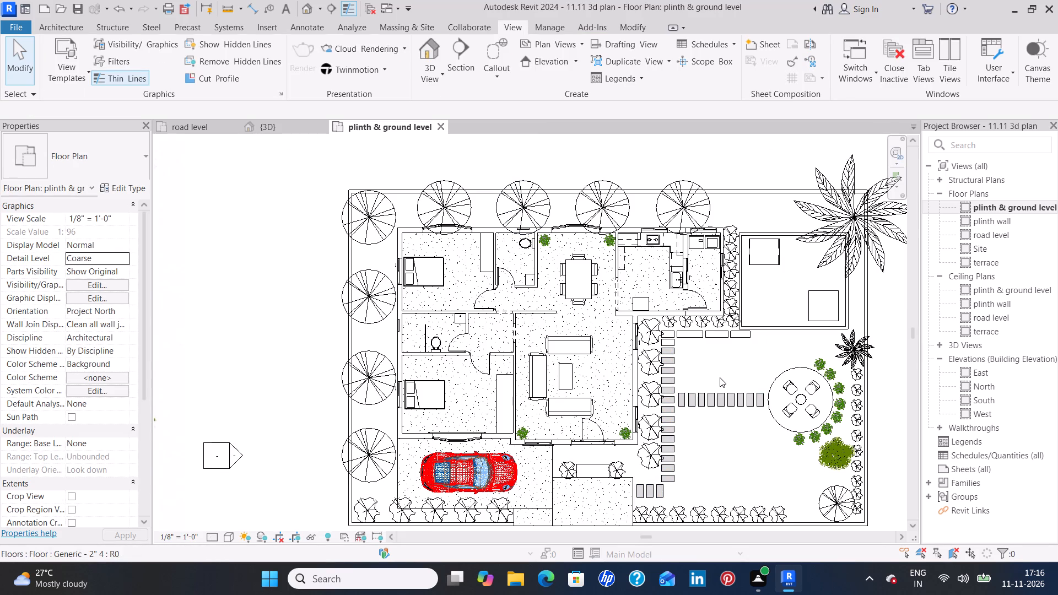
Create a camera view in the utility room beside the kitchen, looking towards the washer, dryer and rear window.
middle_drag(720, 377, 677, 389)
scroll(638, 339, up, 1)
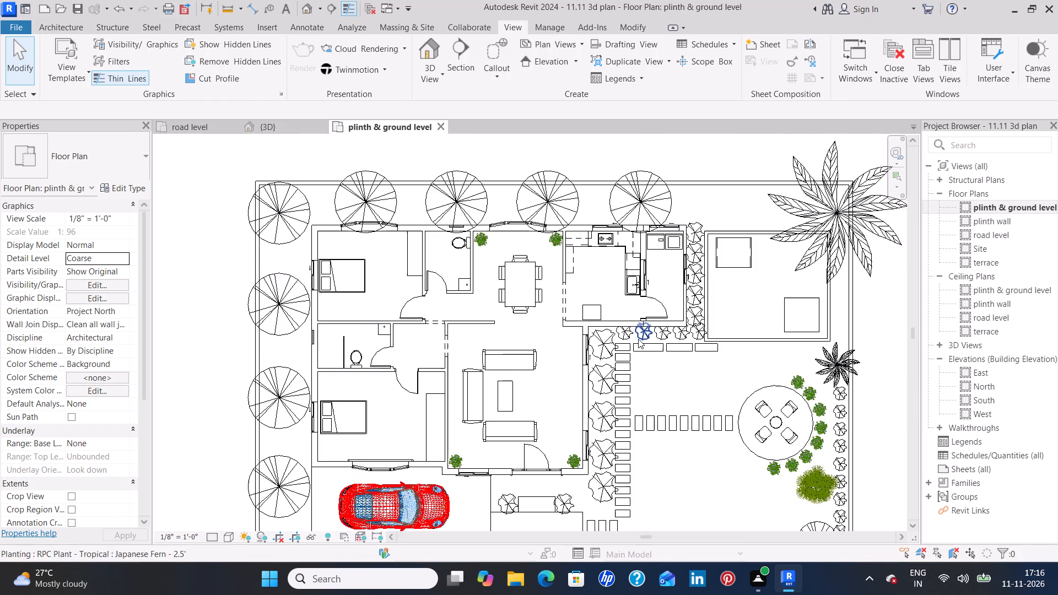
scroll(638, 339, up, 1)
middle_drag(679, 298, 655, 305)
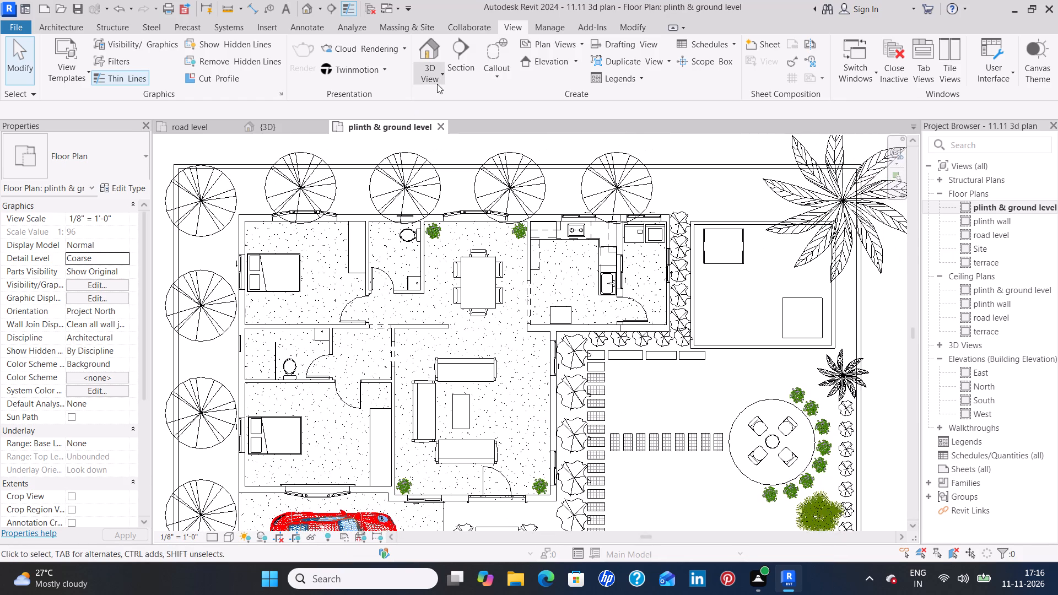
click(437, 84)
click(469, 128)
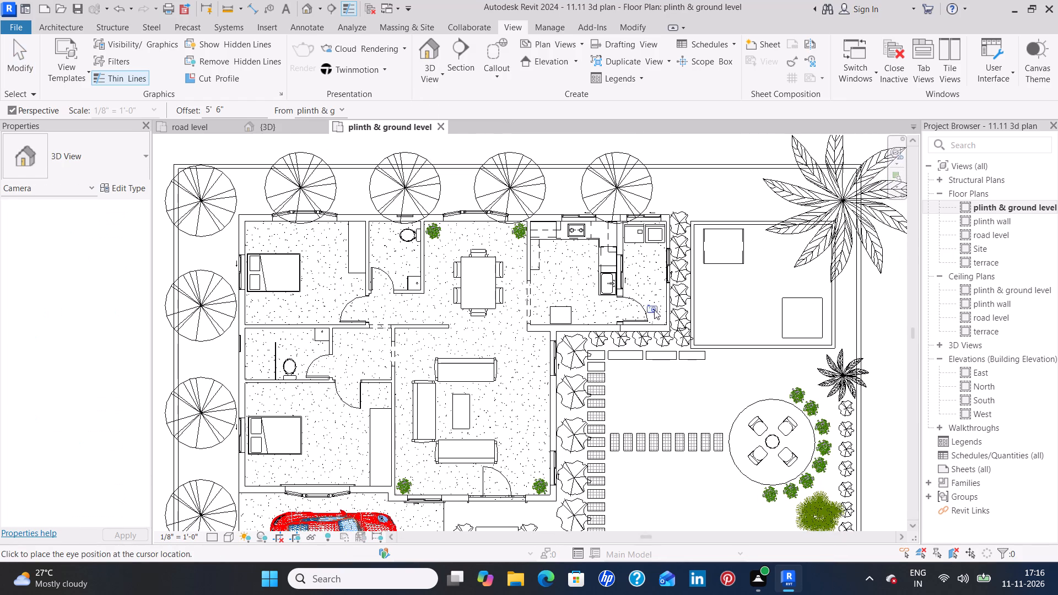
drag(655, 310, 656, 296)
click(642, 231)
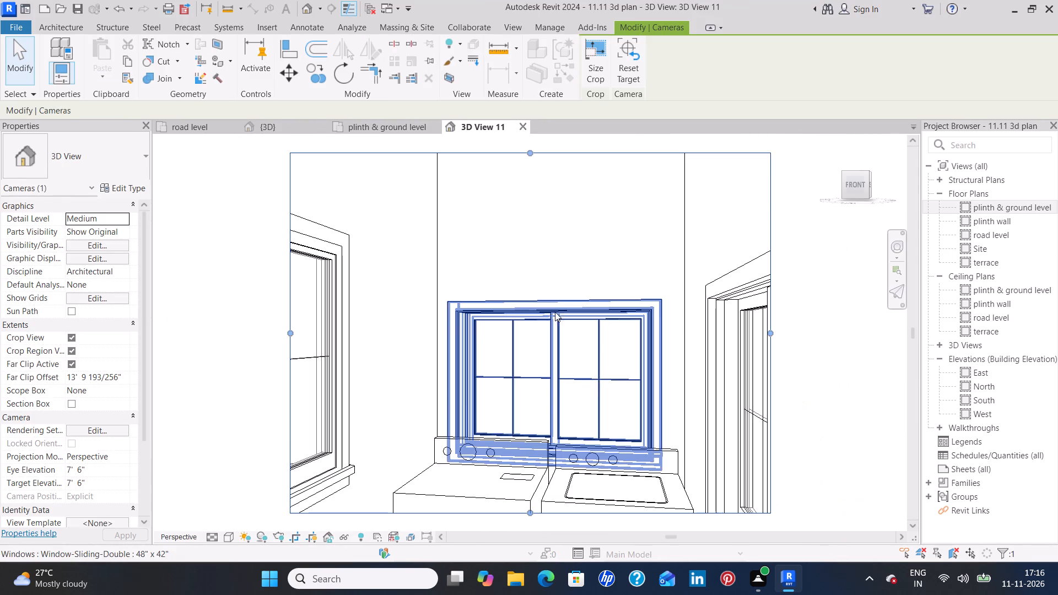
Raise the 48" x 42" sliding window behind the washer and dryer to a sill height of 3' 4".
scroll(506, 420, down, 3)
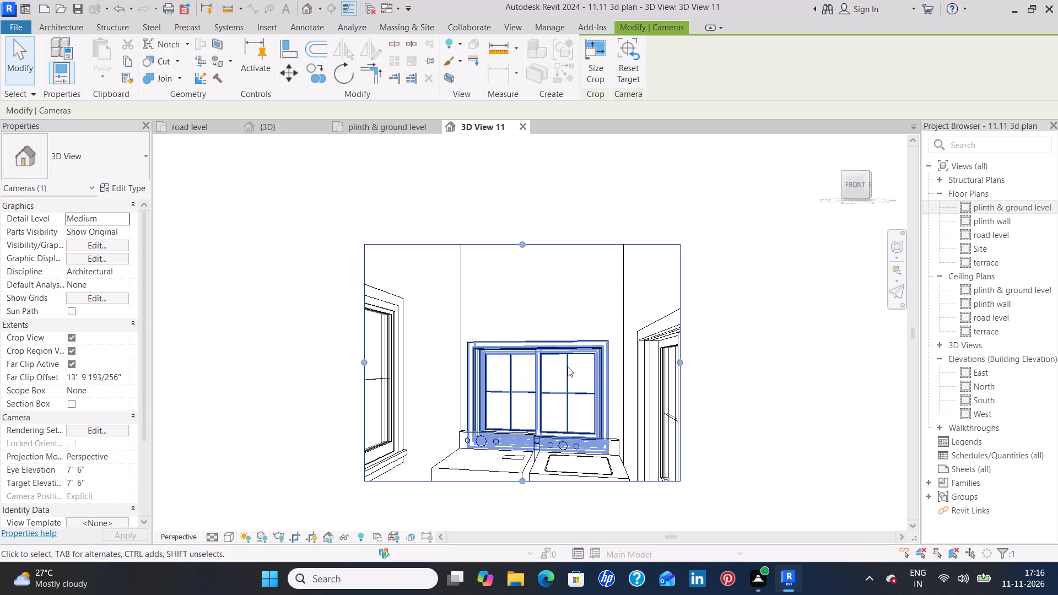
click(598, 364)
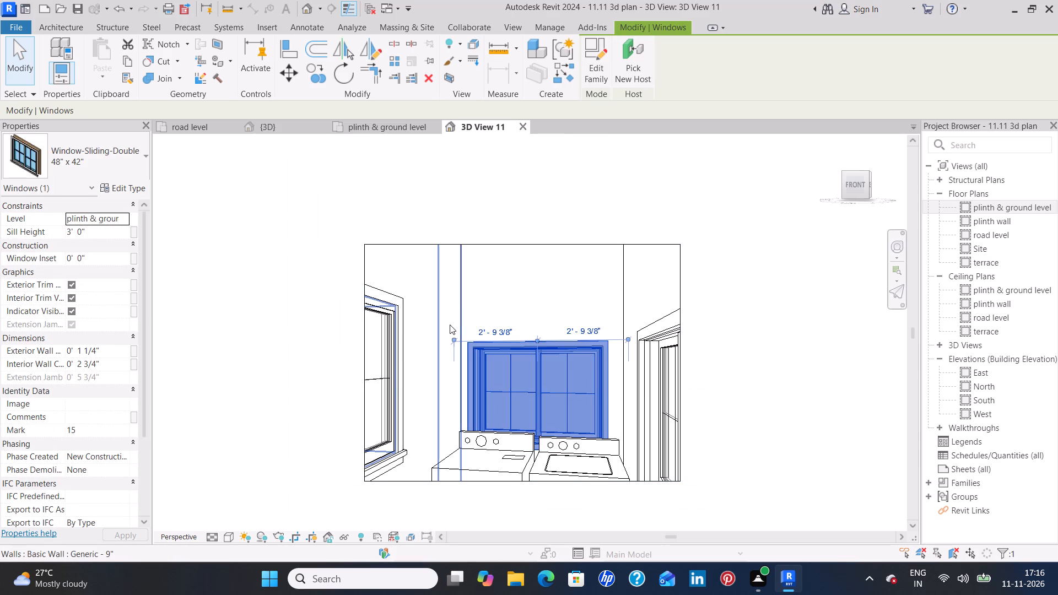
key(Up)
key(Up)
key(Up)
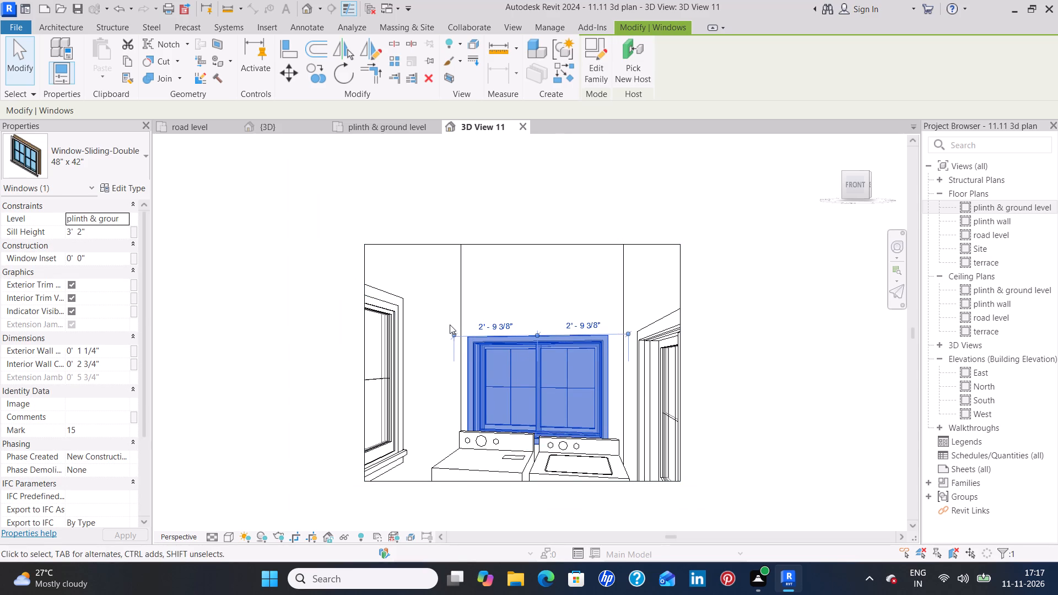
key(Up)
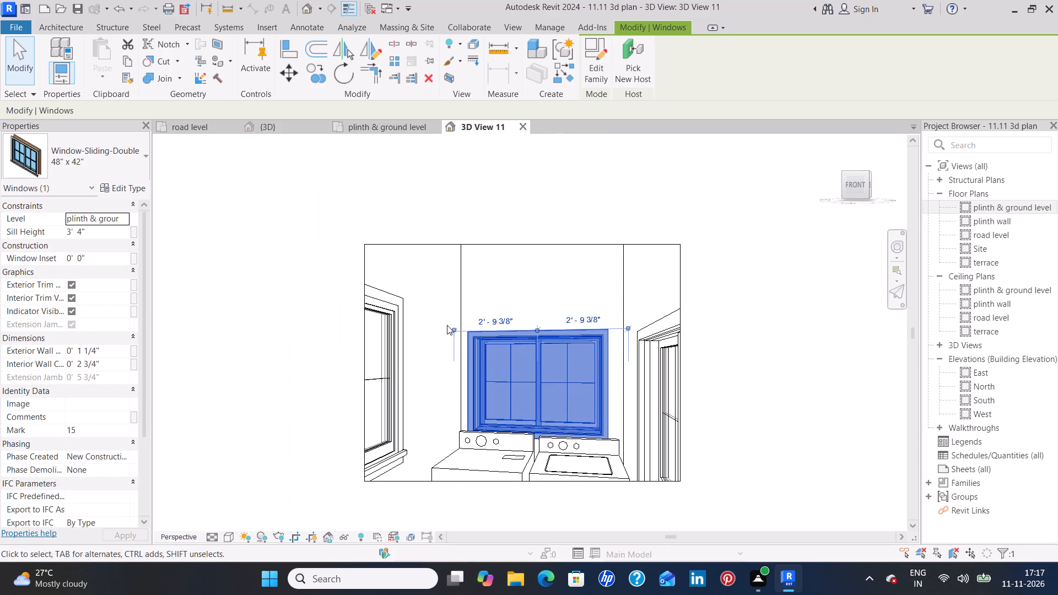
click(423, 286)
Raise the 48" x 42" sliding window in the side wall beside the washer to a sill height of 3' 2".
scroll(620, 354, down, 1)
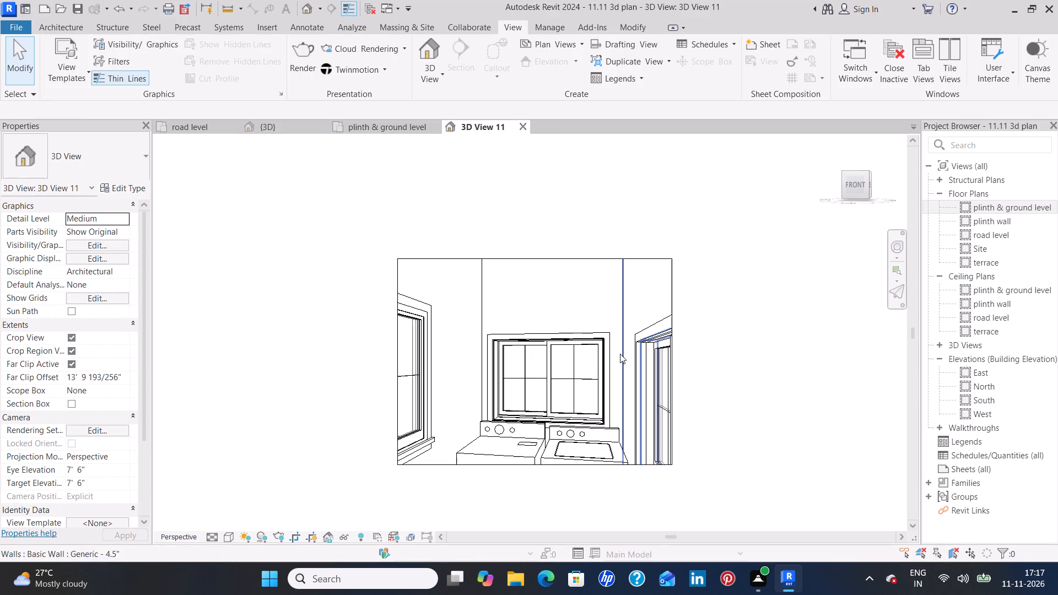
scroll(620, 354, down, 1)
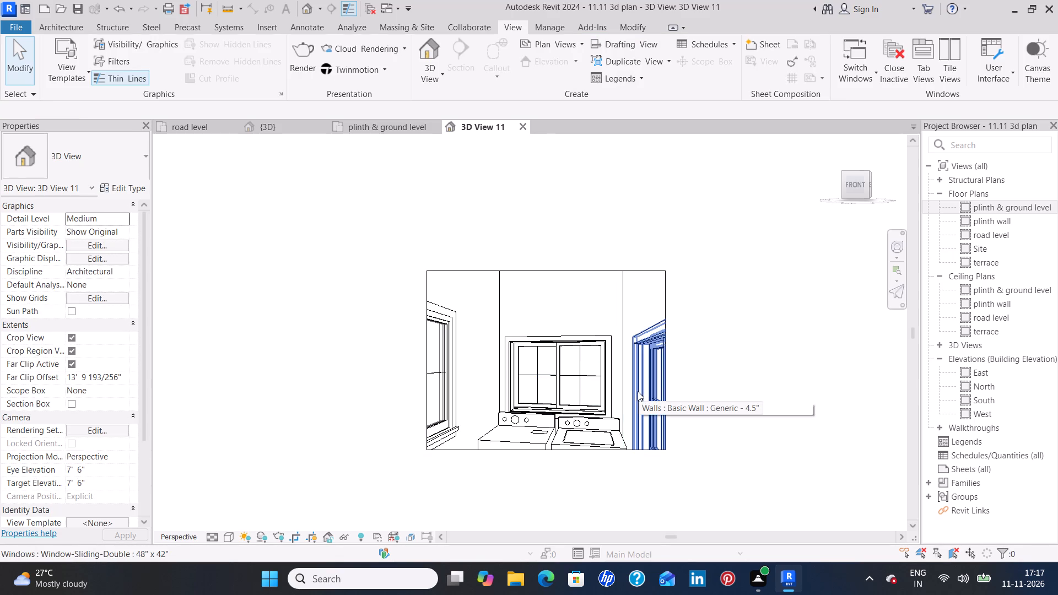
shift+middle_drag(477, 387, 480, 392)
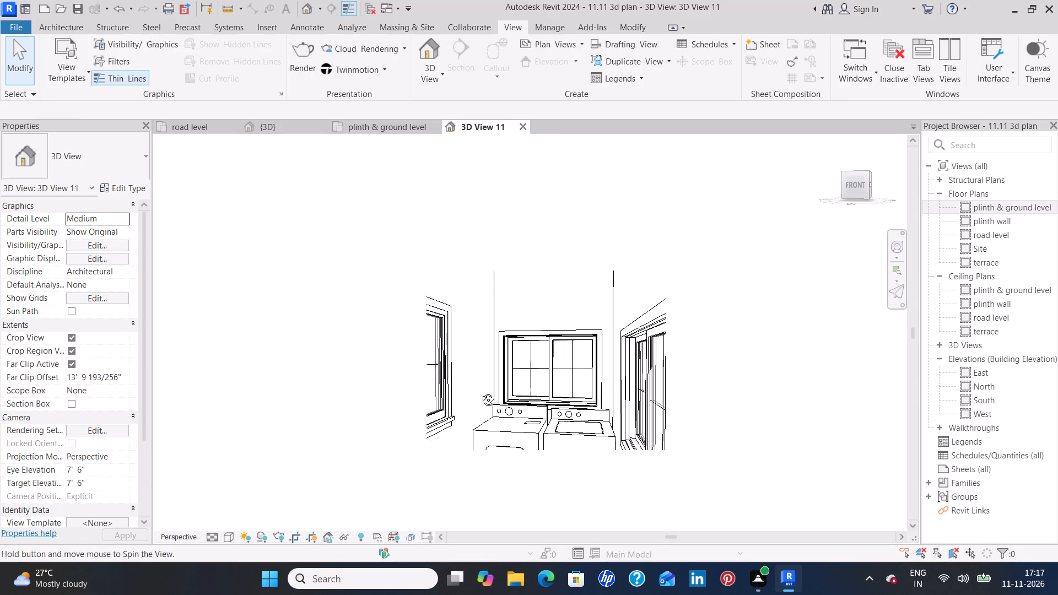
shift+middle_drag(480, 392, 479, 401)
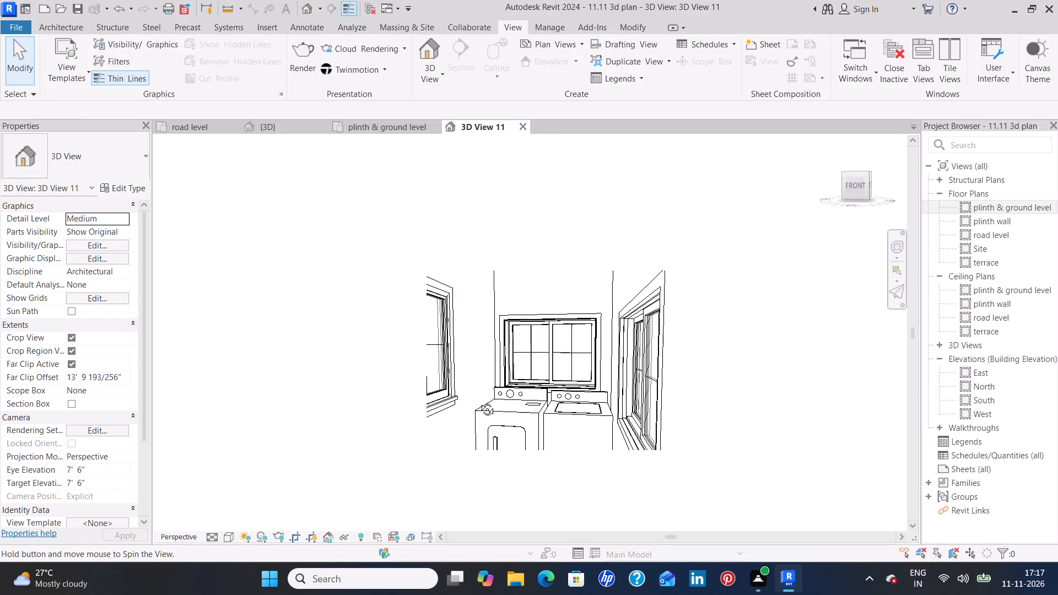
shift+middle_drag(479, 401, 481, 409)
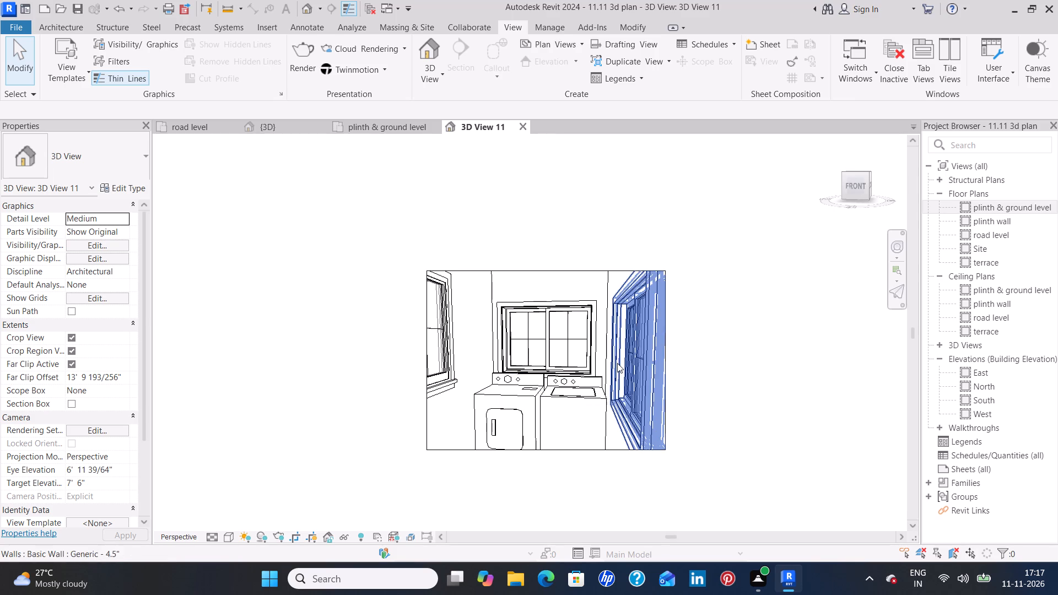
click(618, 361)
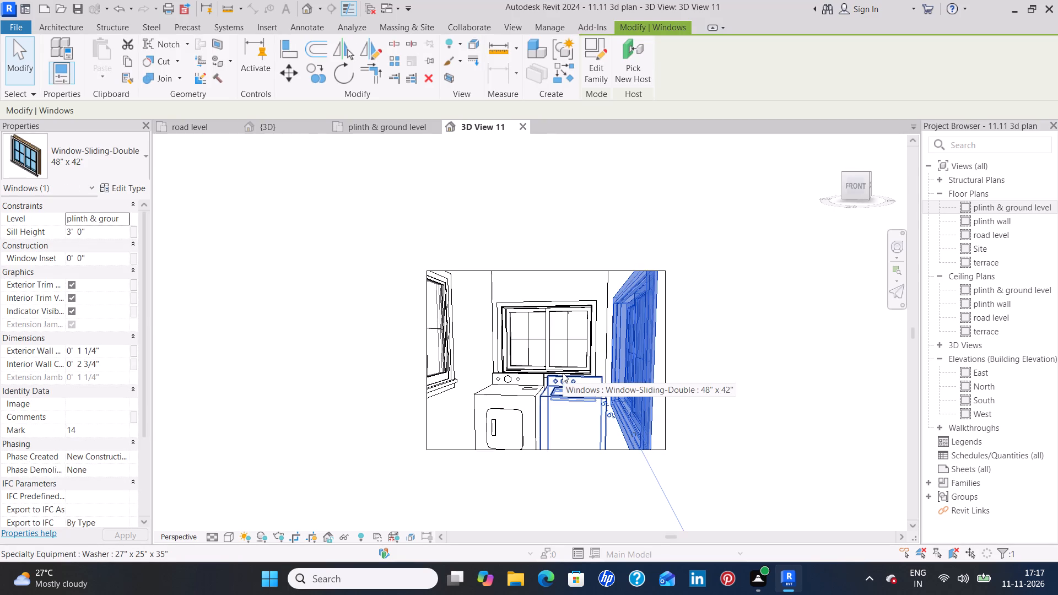
key(Up)
key(Up)
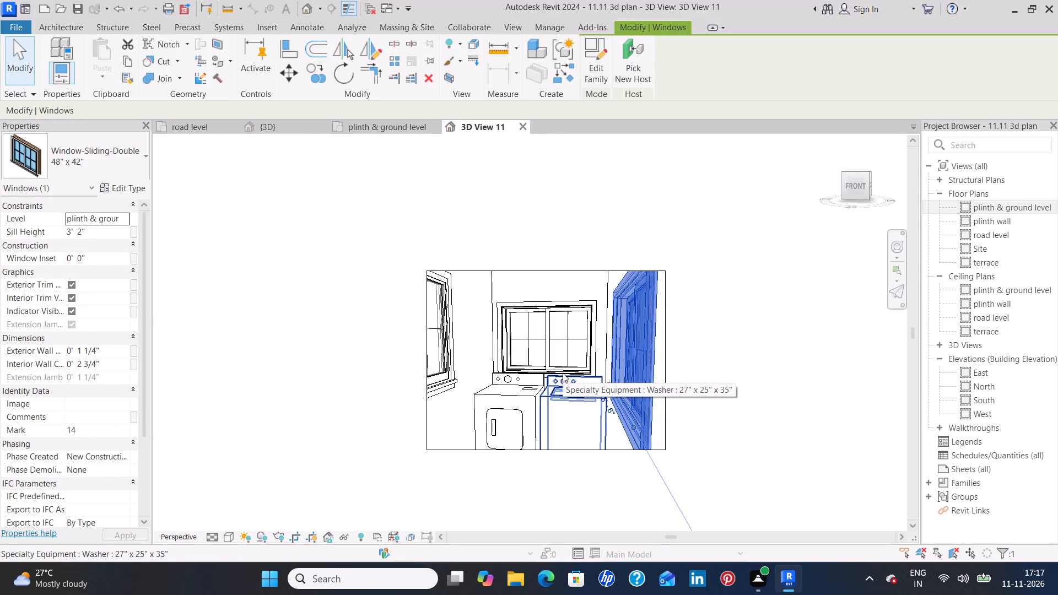
click(561, 281)
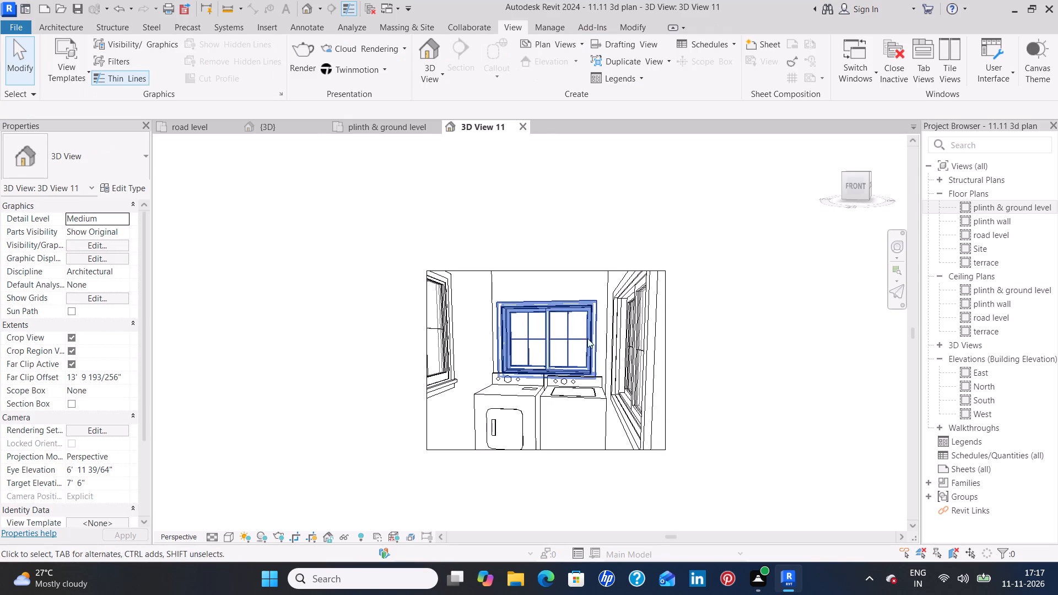
Look around the utility room and its surroundings in the camera view to check the raised windows, and close the view.
scroll(604, 331, down, 2)
shift+middle_drag(599, 331, 602, 306)
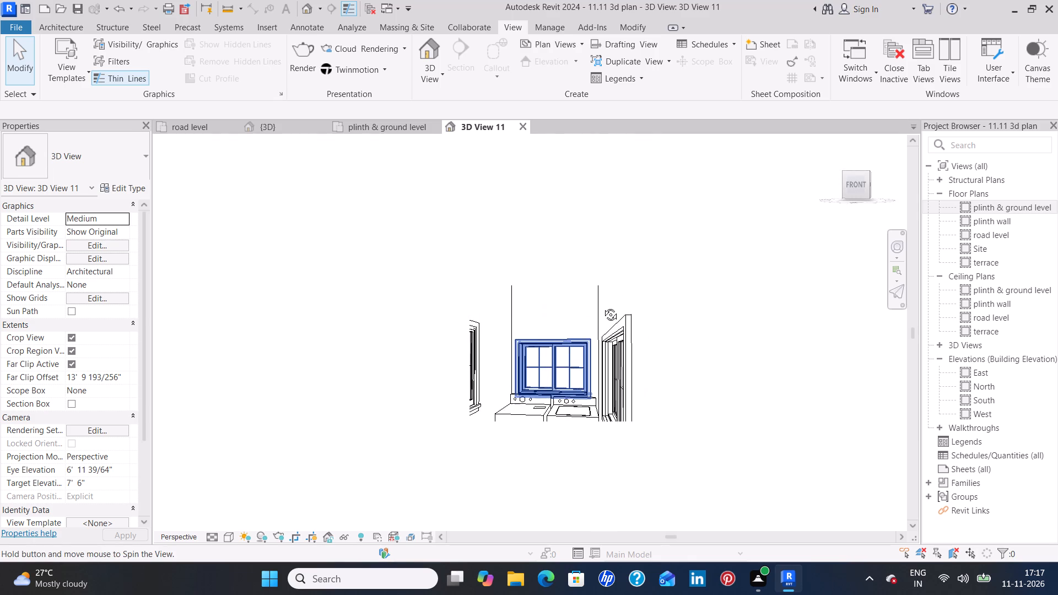
shift+middle_drag(602, 306, 554, 335)
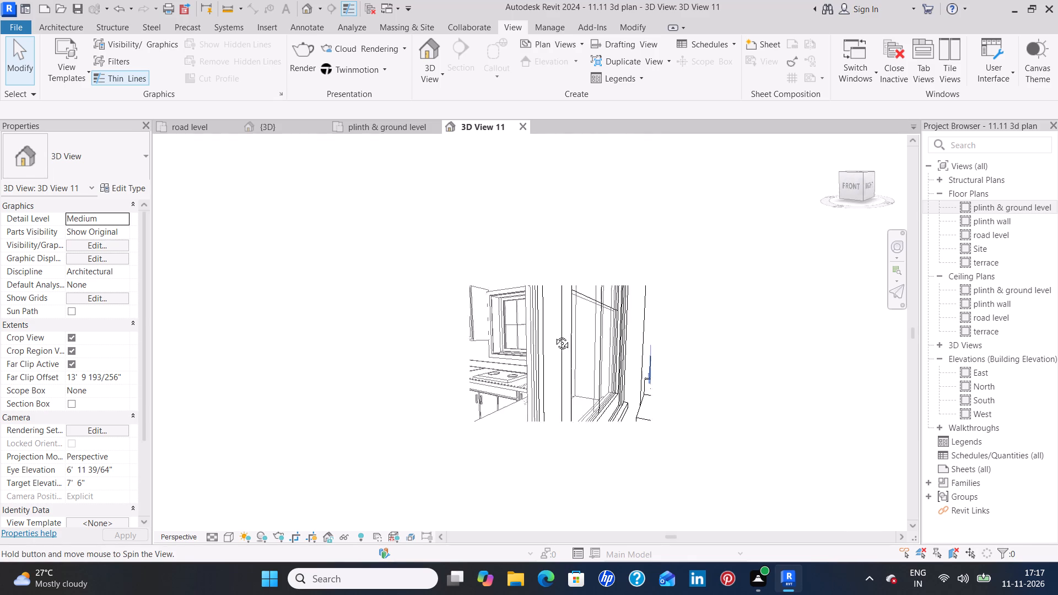
shift+middle_drag(554, 335, 493, 321)
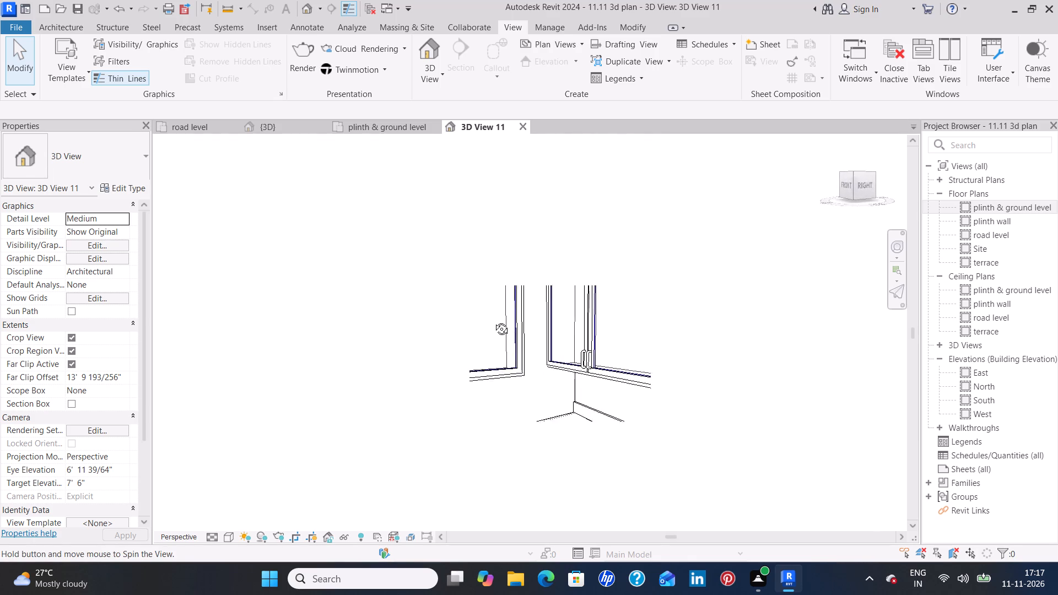
shift+middle_drag(493, 321, 531, 322)
shift+middle_drag(531, 322, 543, 322)
shift+middle_drag(554, 323, 508, 338)
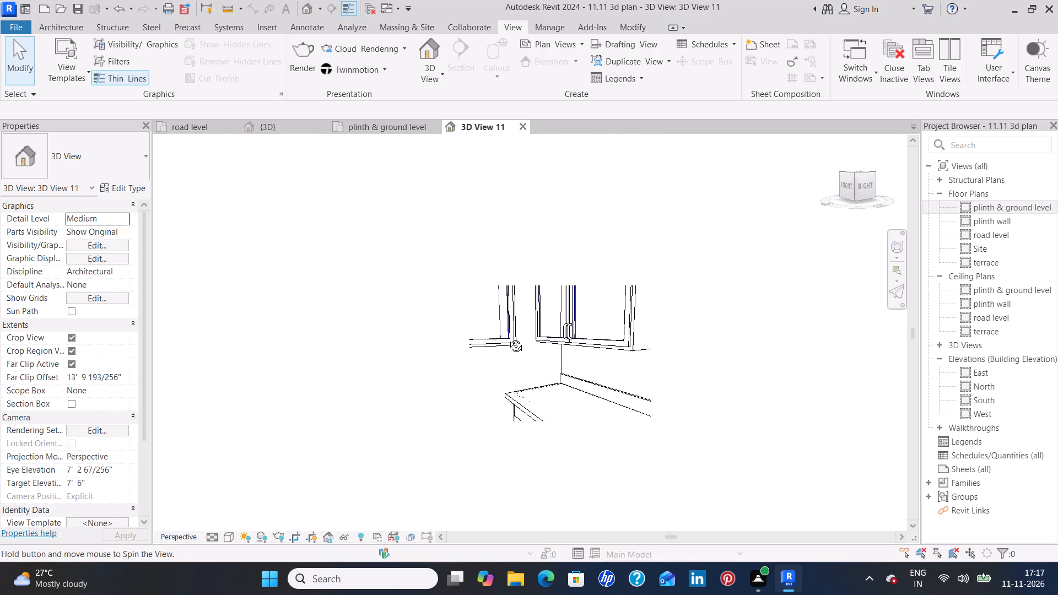
shift+middle_drag(508, 338, 483, 320)
shift+middle_drag(487, 313, 500, 331)
shift+middle_drag(500, 338, 506, 365)
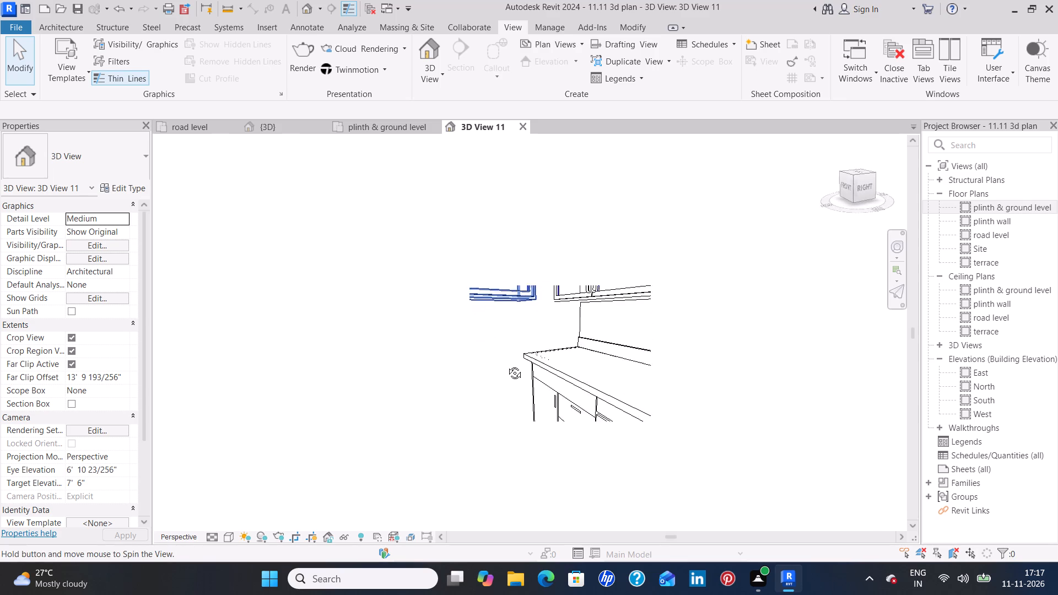
shift+middle_drag(506, 365, 568, 405)
shift+middle_drag(571, 405, 581, 402)
shift+middle_drag(602, 396, 606, 394)
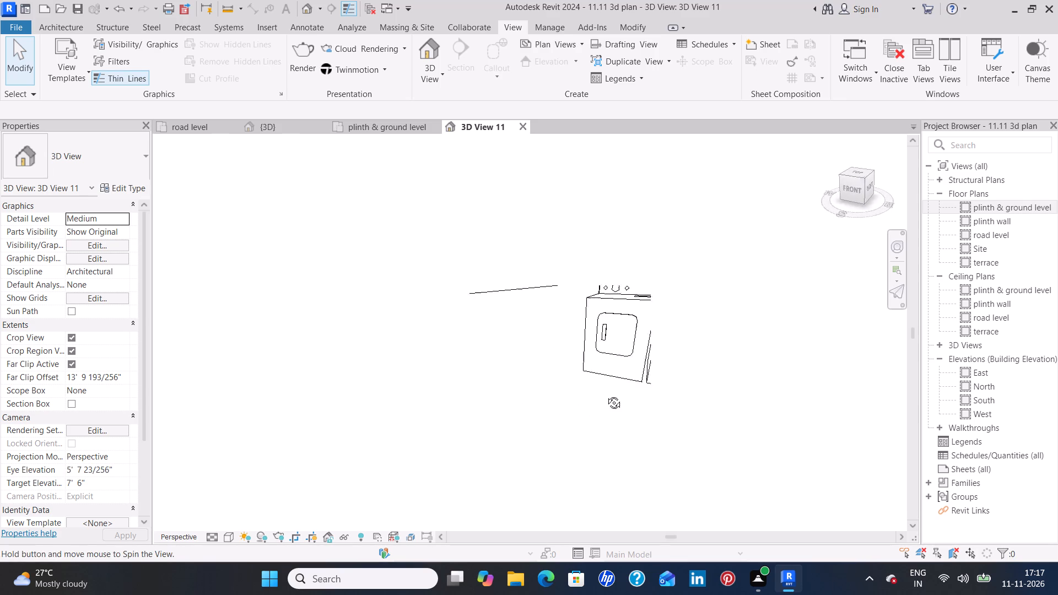
shift+middle_drag(606, 394, 655, 391)
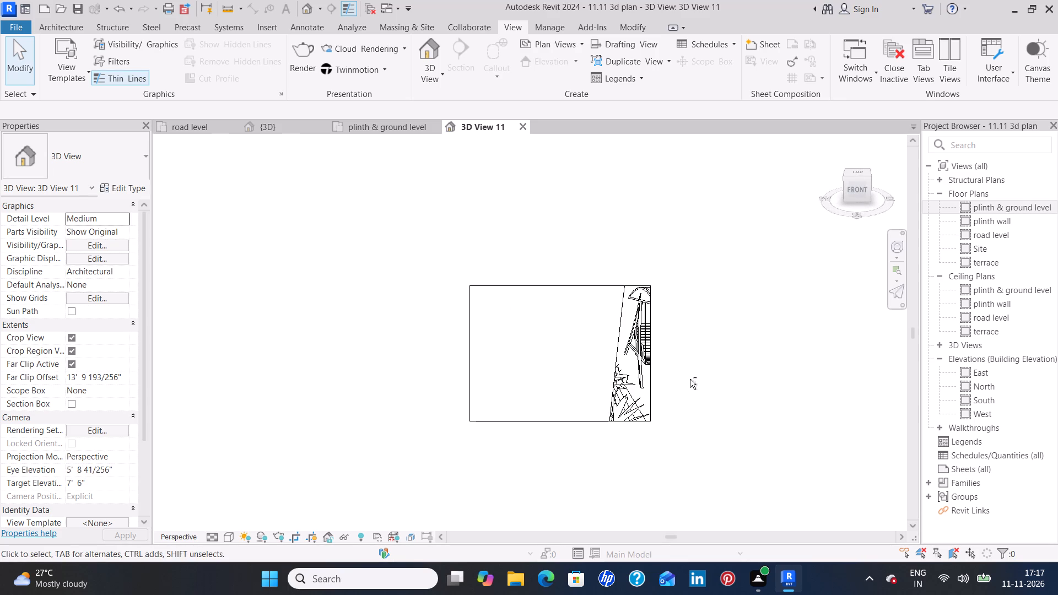
shift+middle_drag(516, 360, 558, 358)
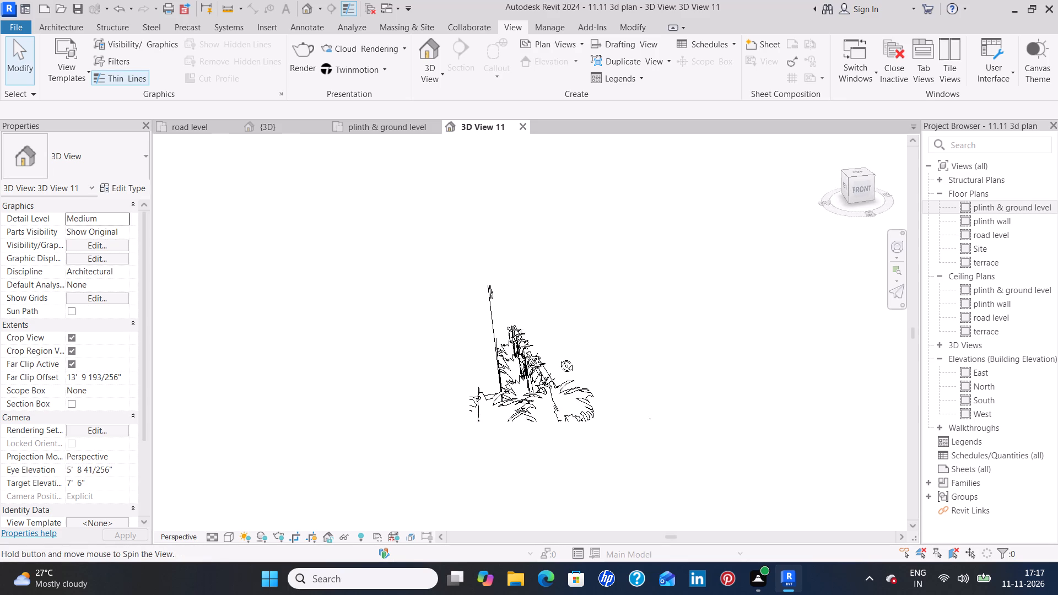
shift+middle_drag(558, 358, 541, 317)
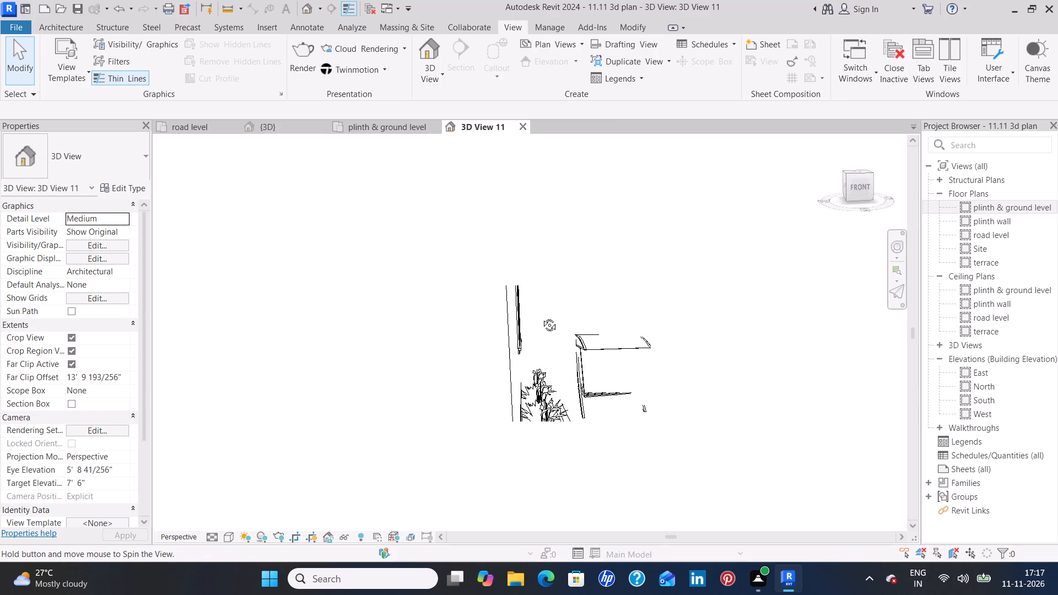
shift+middle_drag(541, 317, 591, 319)
shift+middle_click(606, 322)
shift+middle_drag(609, 322, 654, 342)
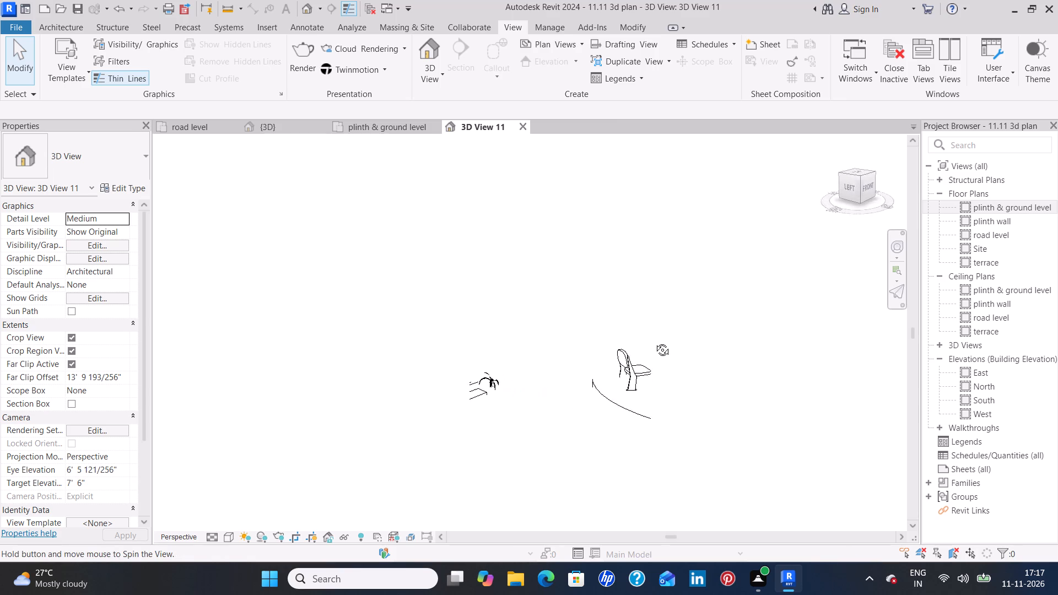
shift+middle_drag(654, 342, 656, 367)
shift+middle_drag(600, 380, 562, 381)
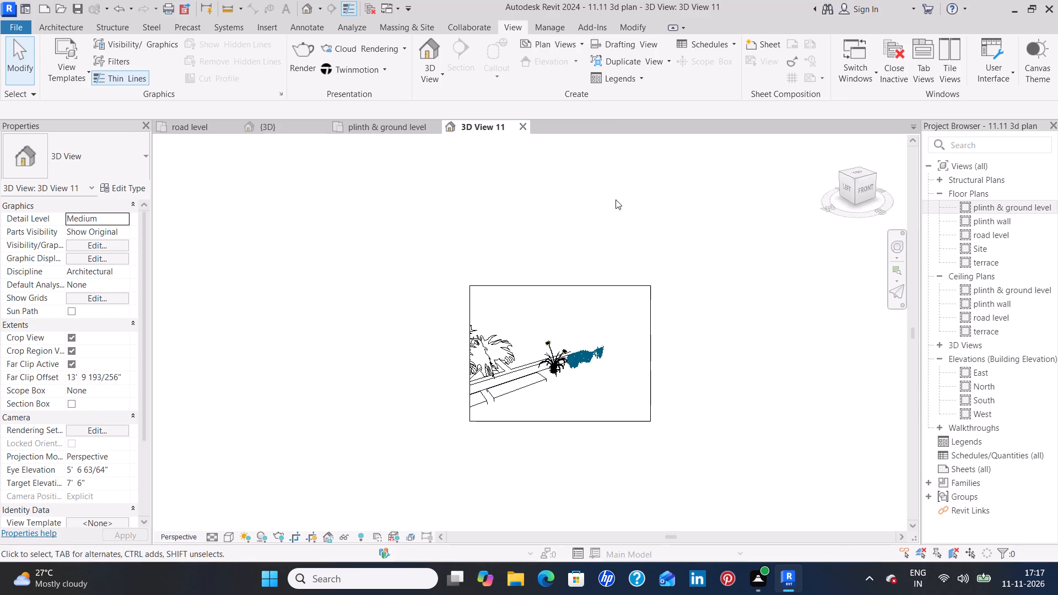
click(521, 126)
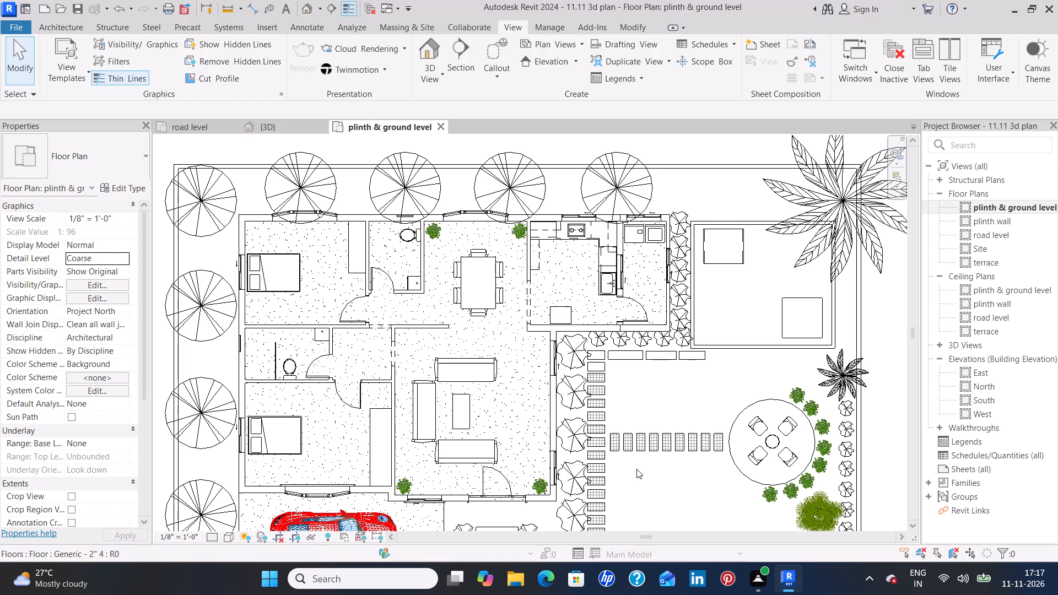
Create a camera view in the road level plan from the entrance paving, looking over the steps towards the front door.
scroll(631, 479, down, 1)
middle_drag(626, 479, 620, 426)
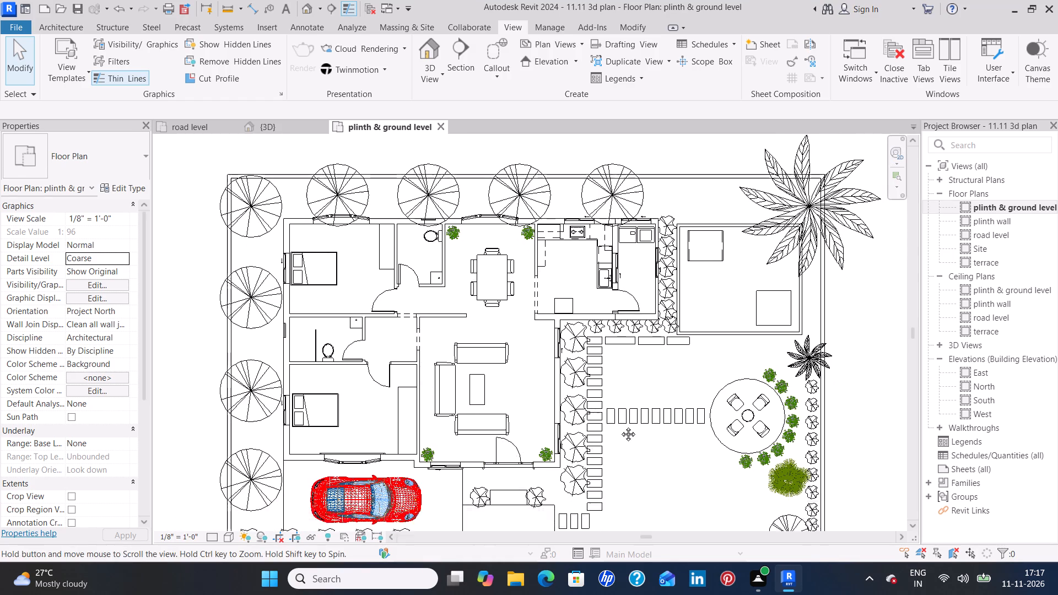
middle_drag(620, 426, 618, 393)
middle_drag(675, 365, 681, 288)
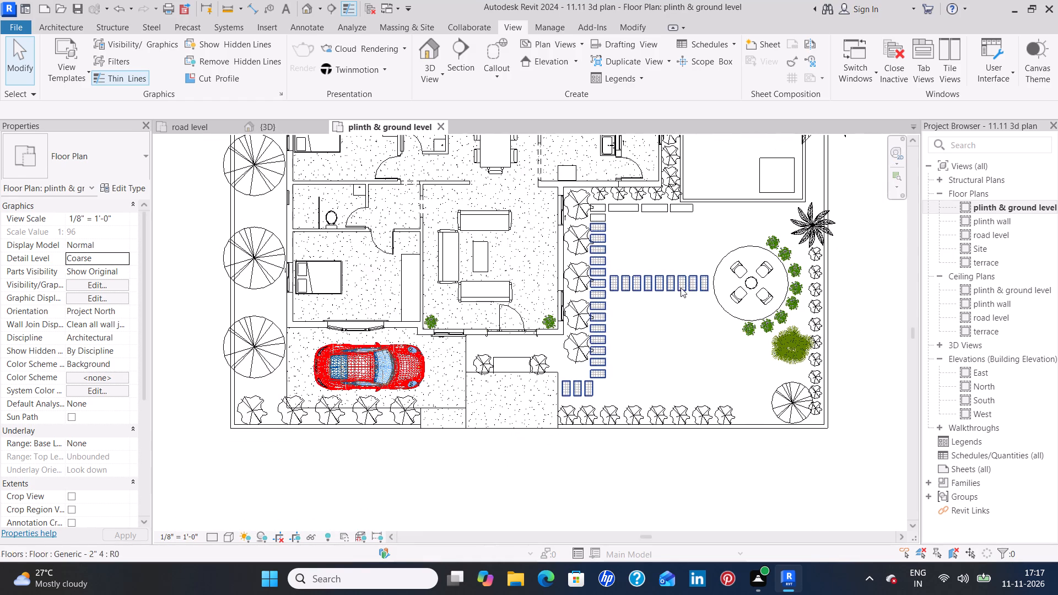
middle_drag(492, 450, 574, 378)
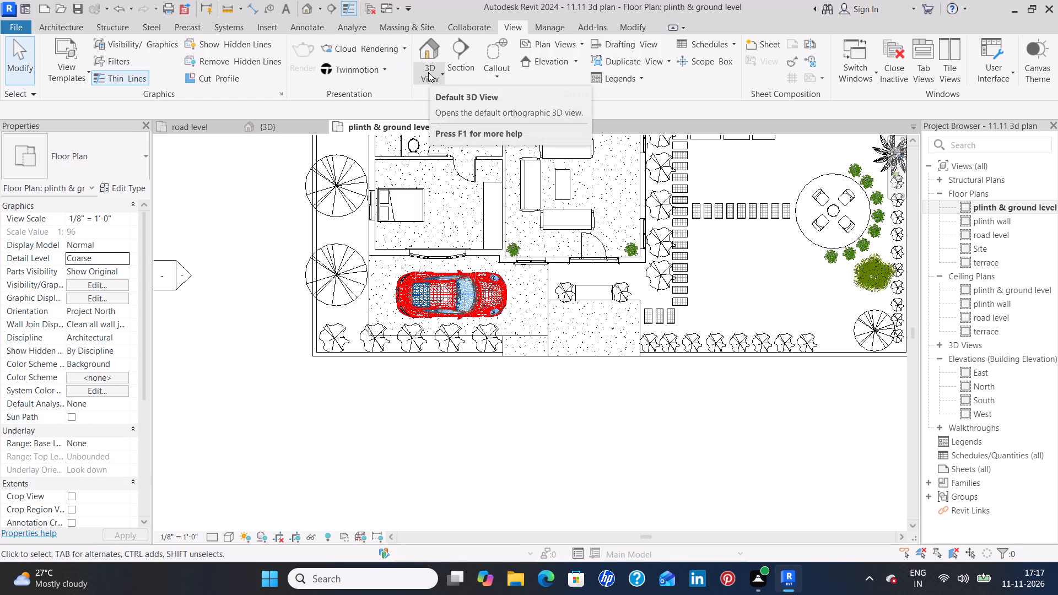
click(197, 131)
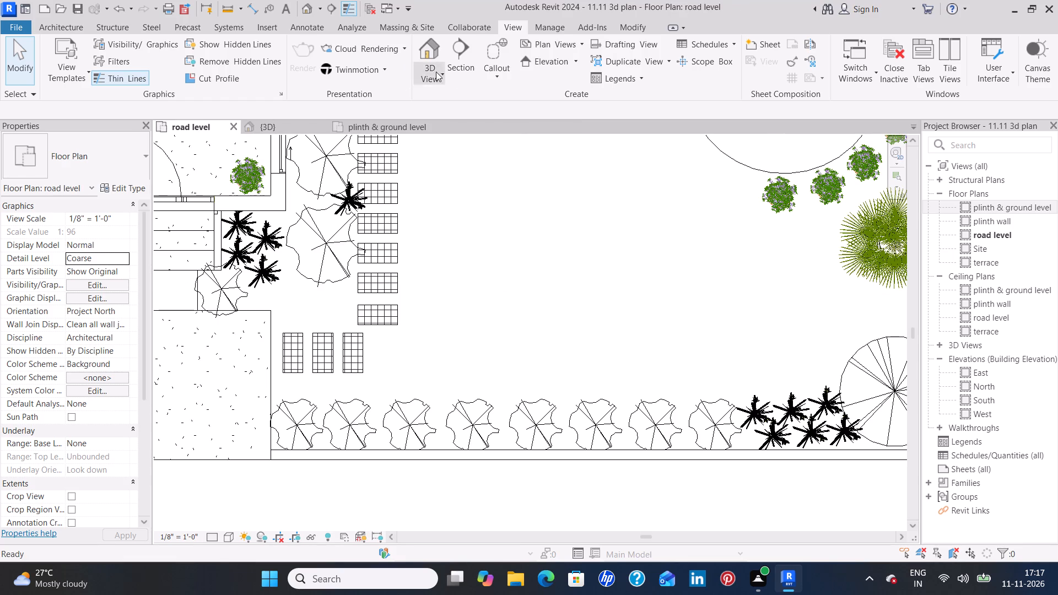
click(435, 78)
click(468, 129)
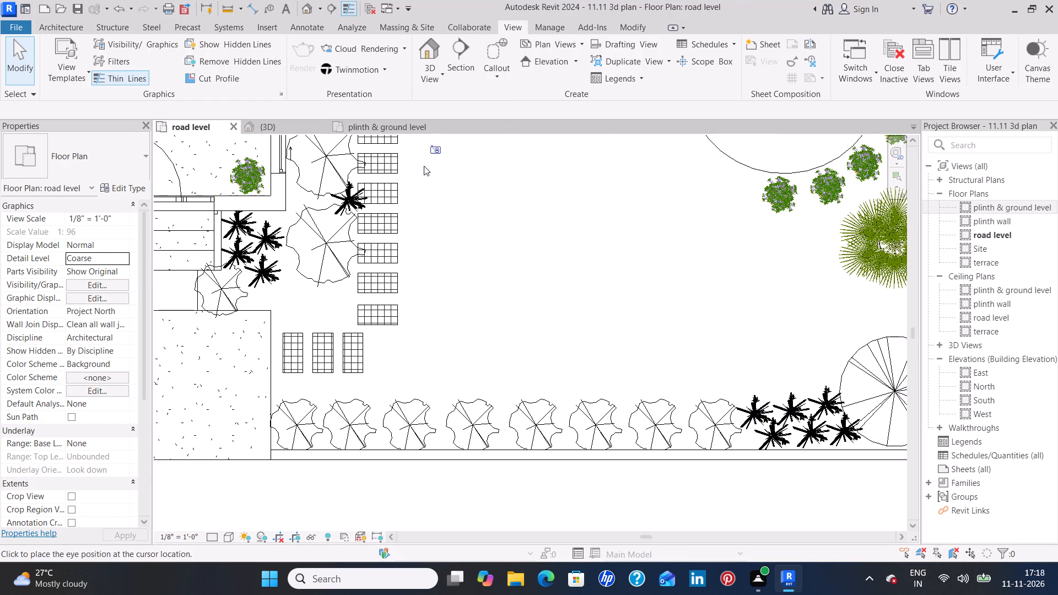
middle_drag(261, 310, 484, 289)
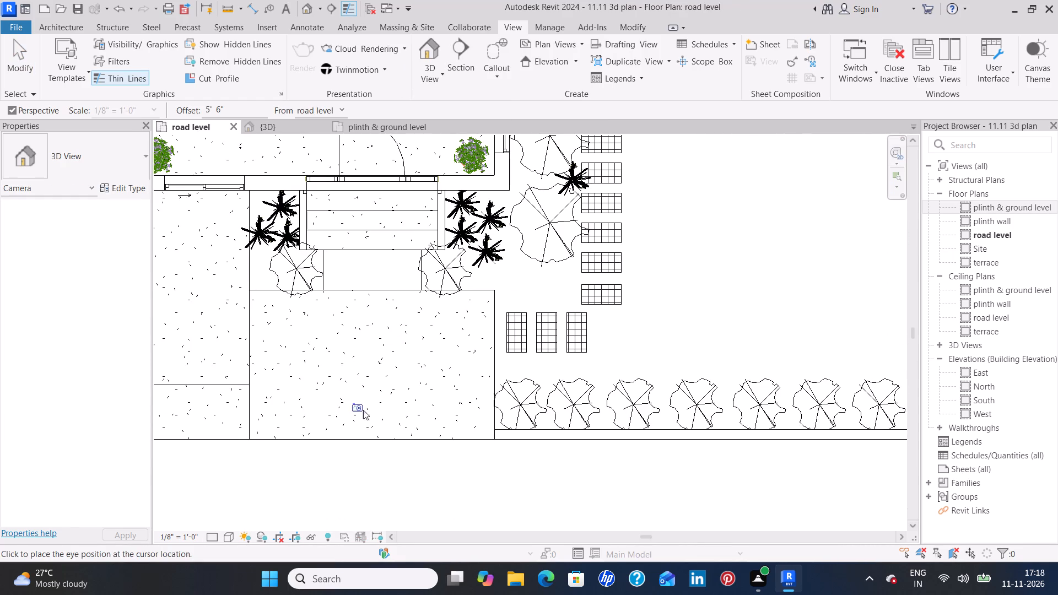
click(379, 414)
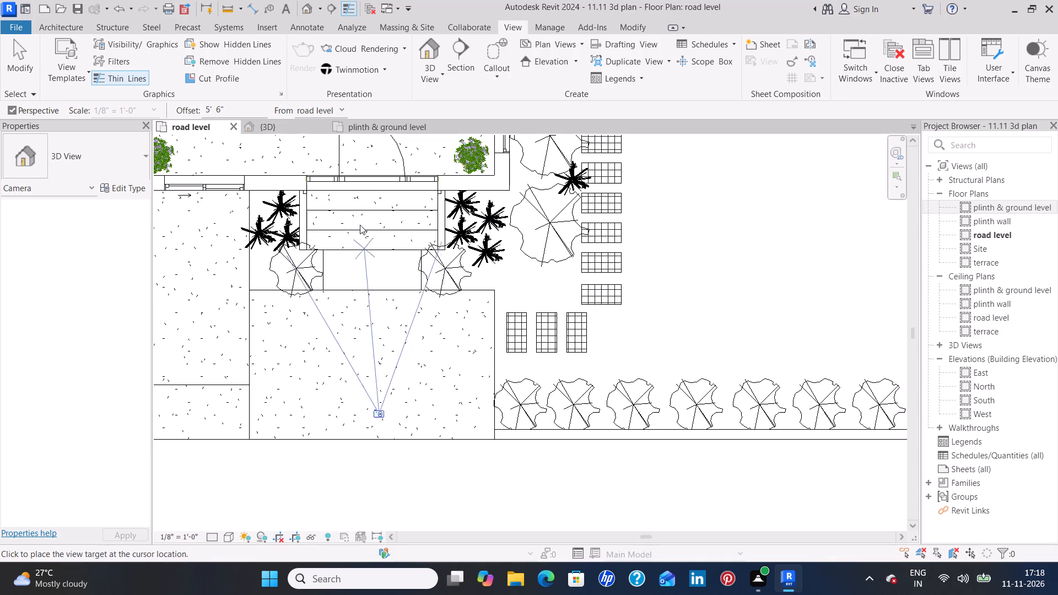
middle_drag(373, 153, 381, 261)
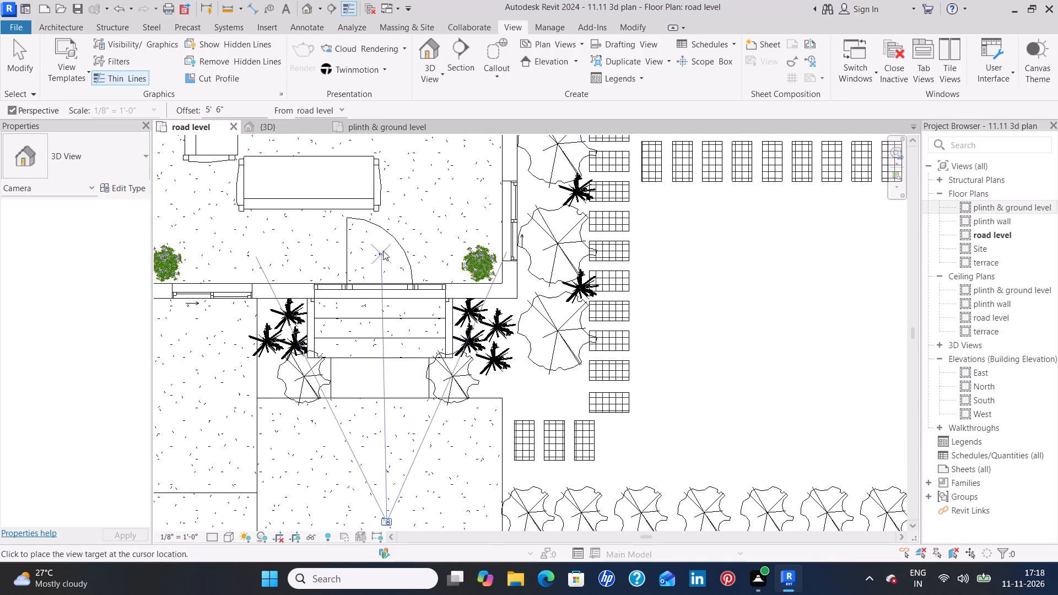
click(383, 223)
Enlarge the entrance camera view's crop region downwards and to both sides to include the steps, entrance slab and flanking plants.
scroll(427, 324, down, 4)
drag(485, 432, 490, 526)
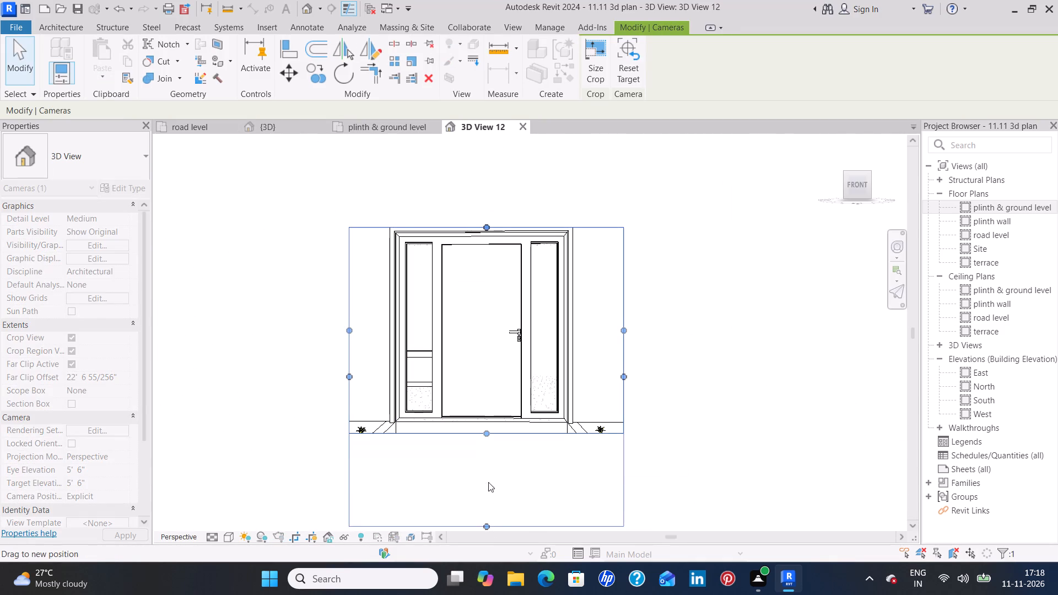
middle_drag(484, 480, 495, 315)
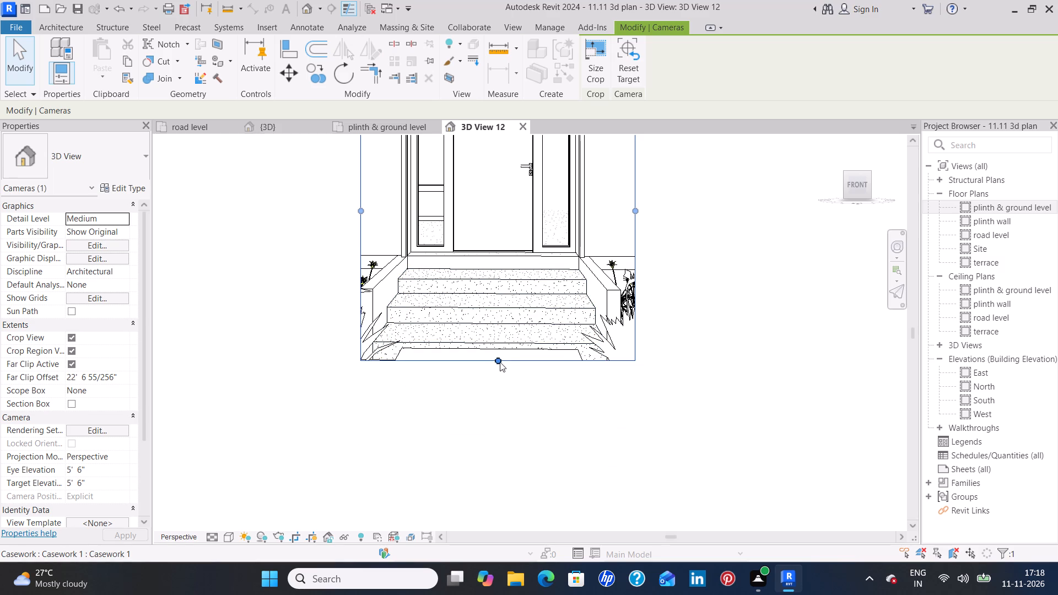
drag(500, 362, 488, 447)
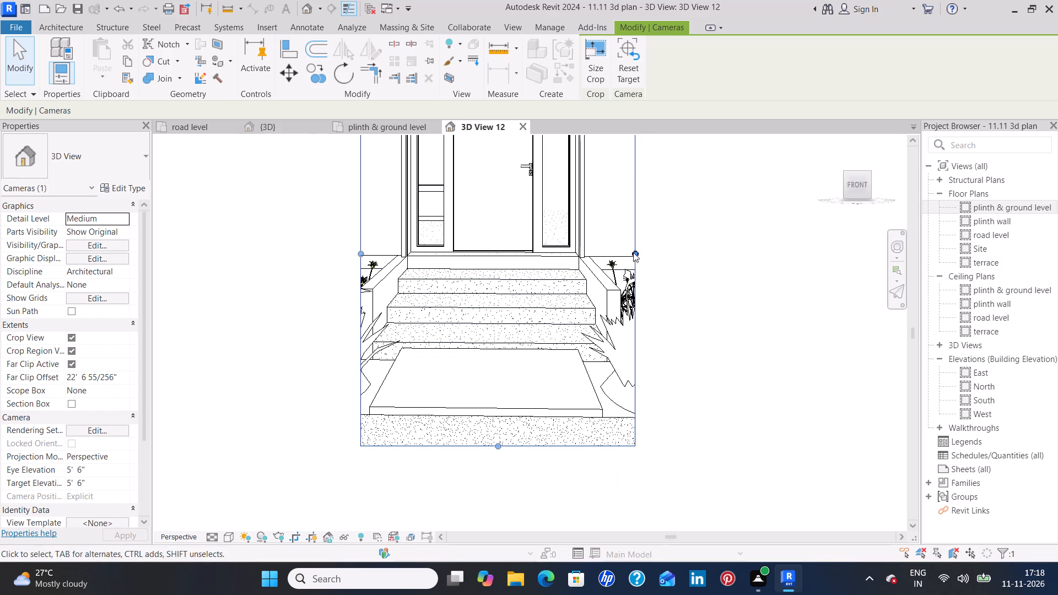
drag(634, 252, 715, 247)
middle_drag(517, 306, 528, 397)
drag(369, 345, 280, 336)
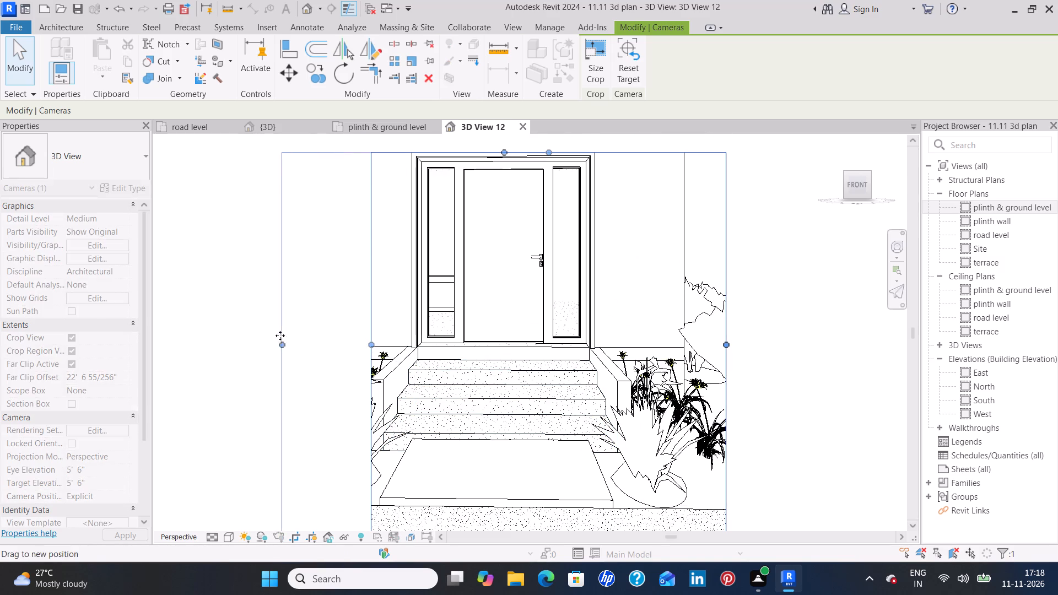
drag(280, 336, 279, 336)
scroll(457, 333, down, 1)
middle_drag(457, 358, 457, 315)
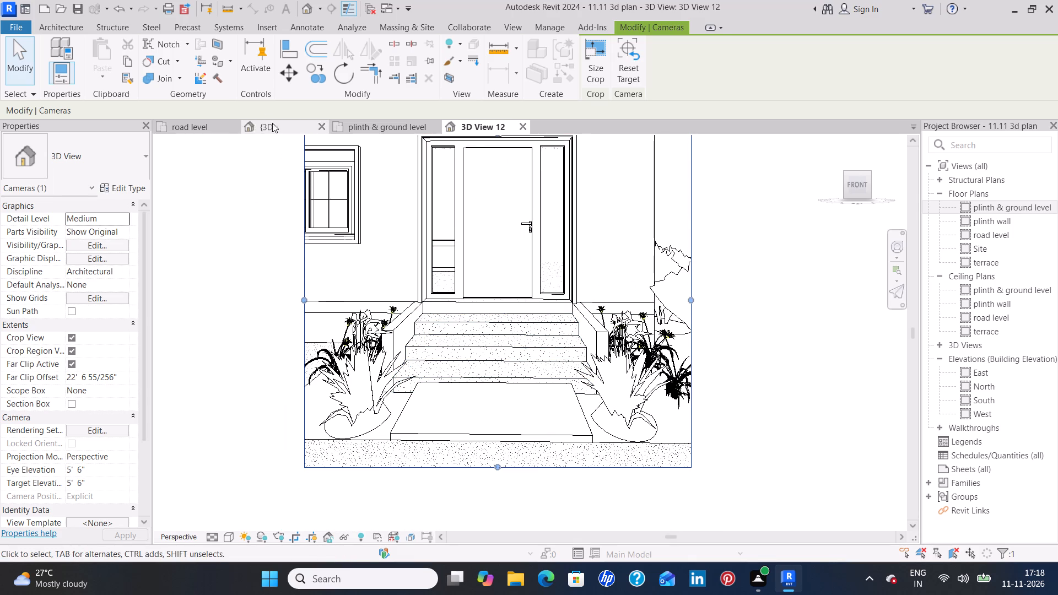
Set the entrance camera view's visual style to Realistic and inspect the front door, steps and planting.
click(229, 540)
click(248, 525)
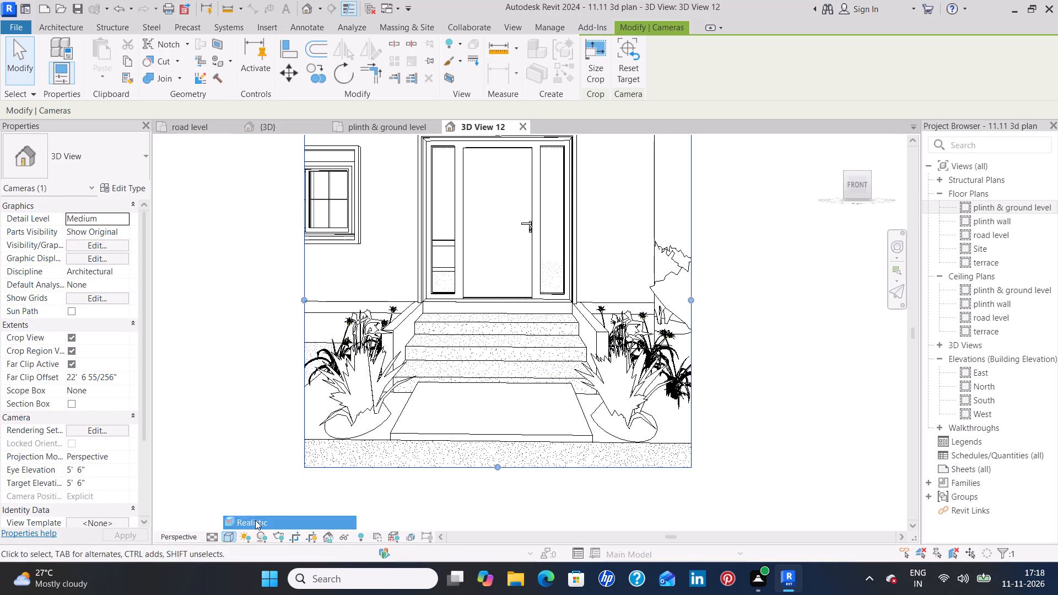
scroll(474, 326, up, 1)
scroll(478, 319, down, 1)
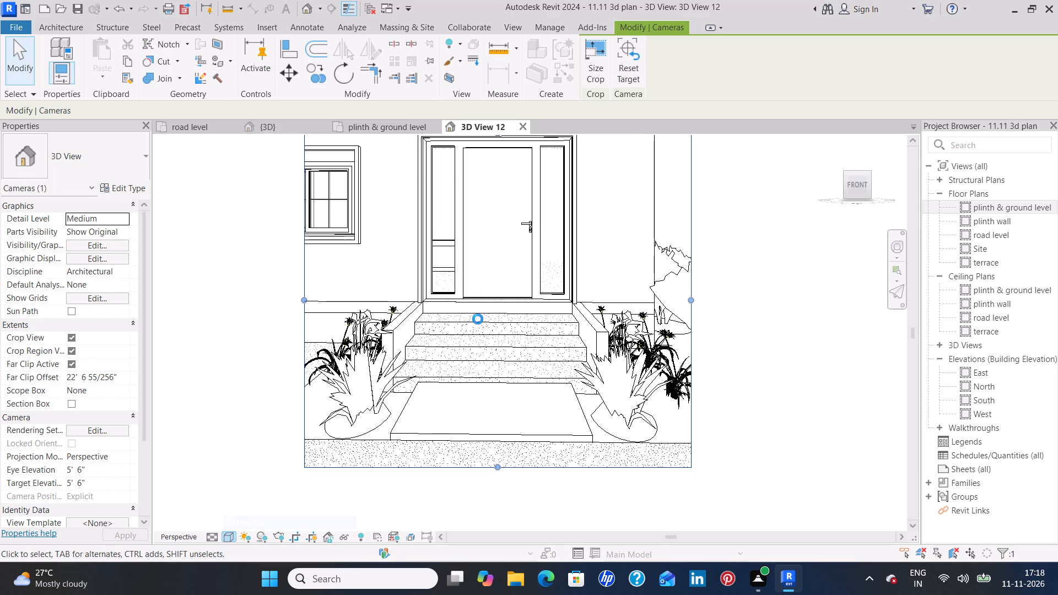
middle_drag(491, 312, 500, 356)
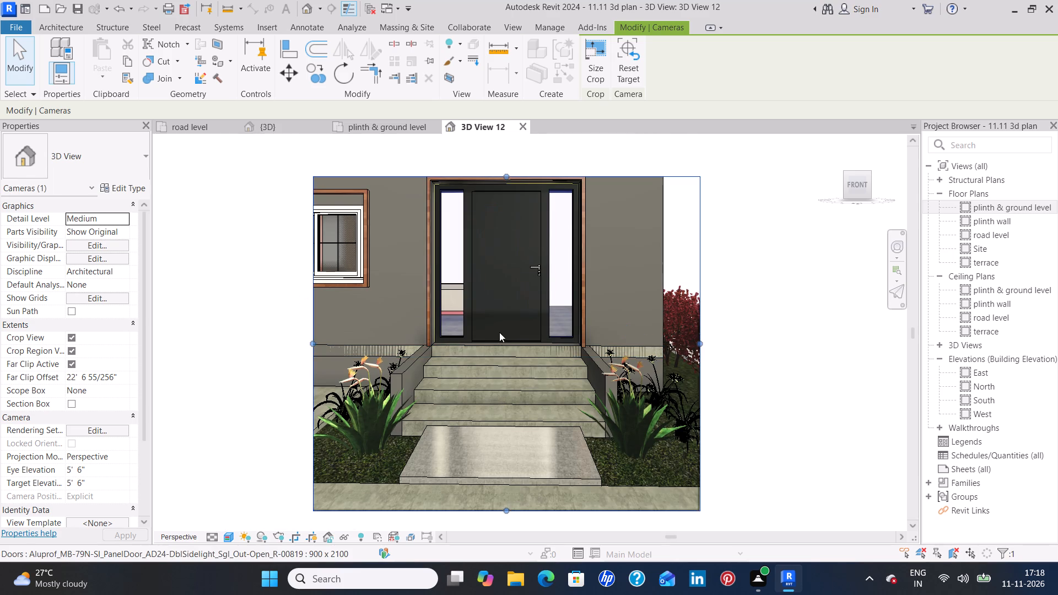
middle_drag(513, 314, 518, 294)
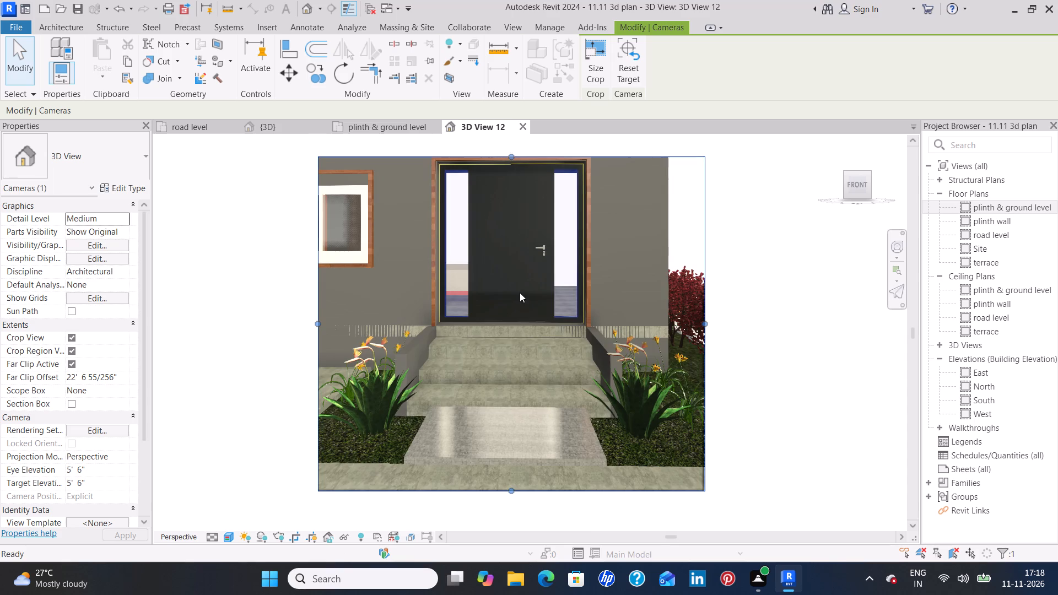
middle_drag(522, 293, 535, 342)
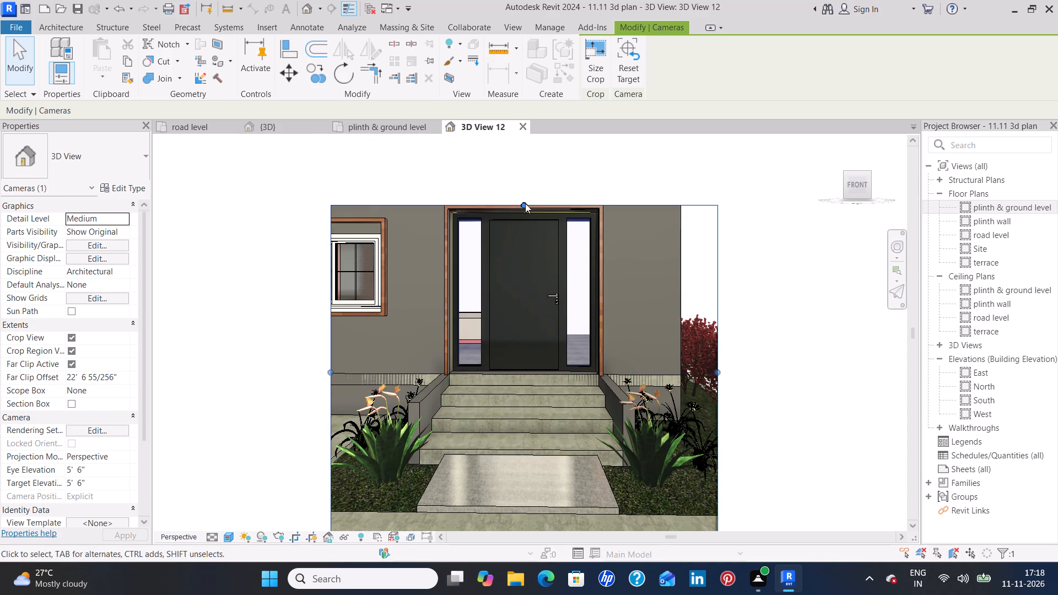
Extend the entrance camera view's crop region slightly above the door frame and close the view.
drag(525, 203, 521, 184)
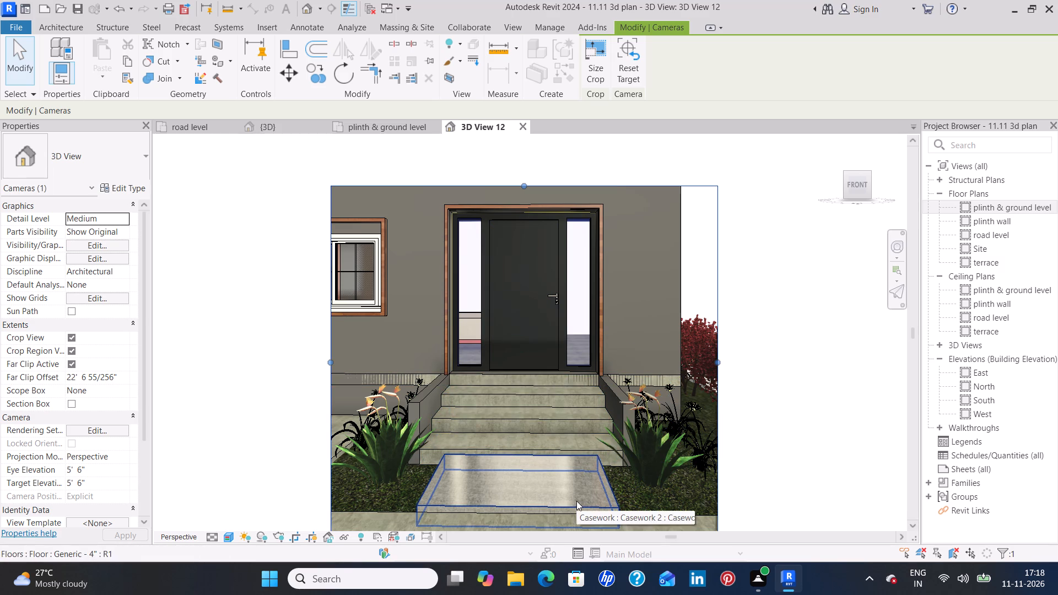
click(521, 125)
Open the extrusion sketch of the in-place wood plank surround framing the small front window and door, using the front 3D view.
click(293, 127)
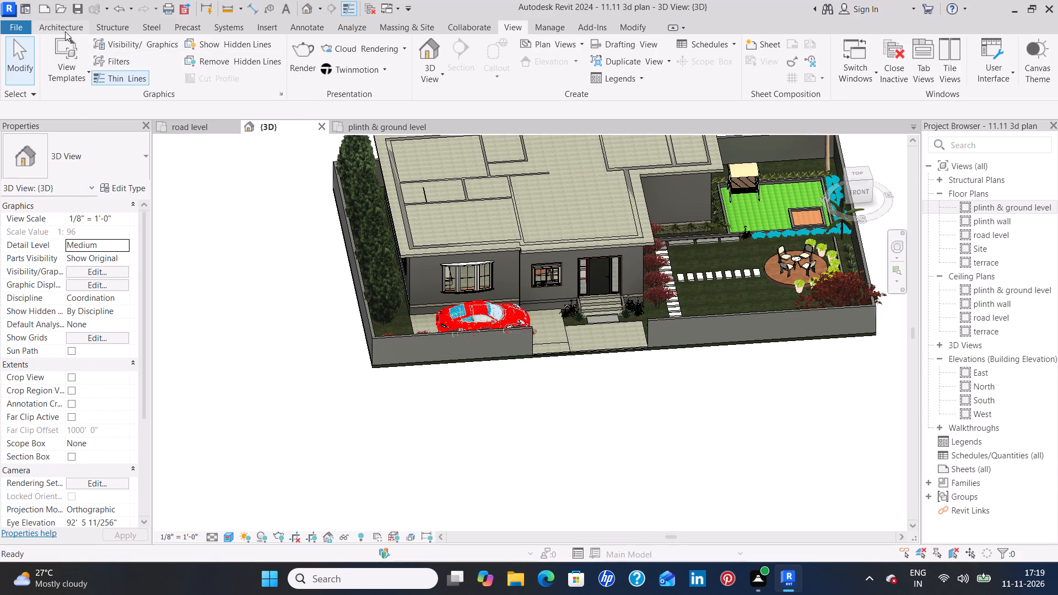
click(65, 30)
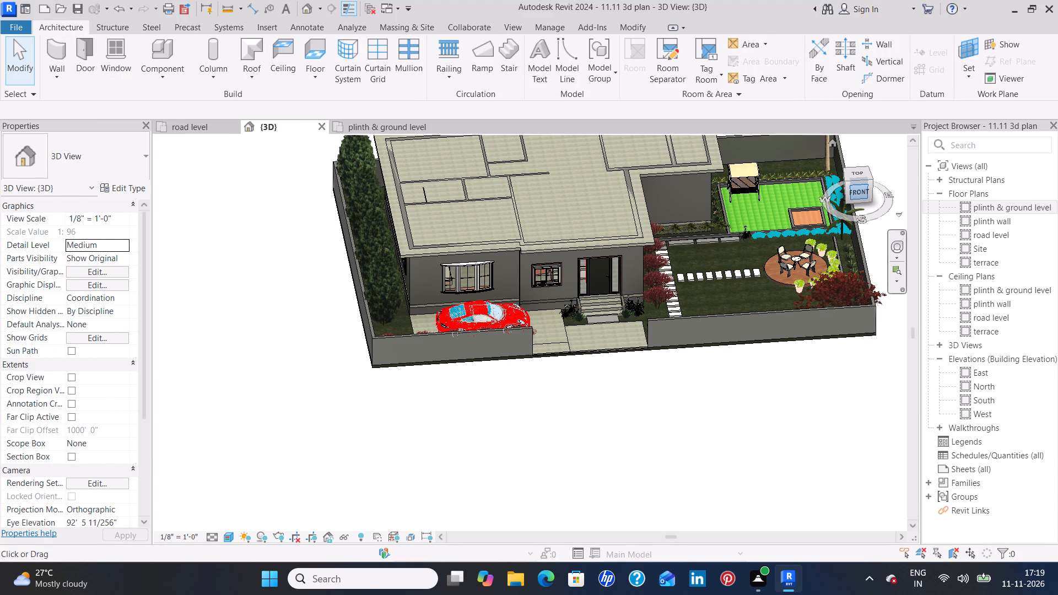
click(858, 191)
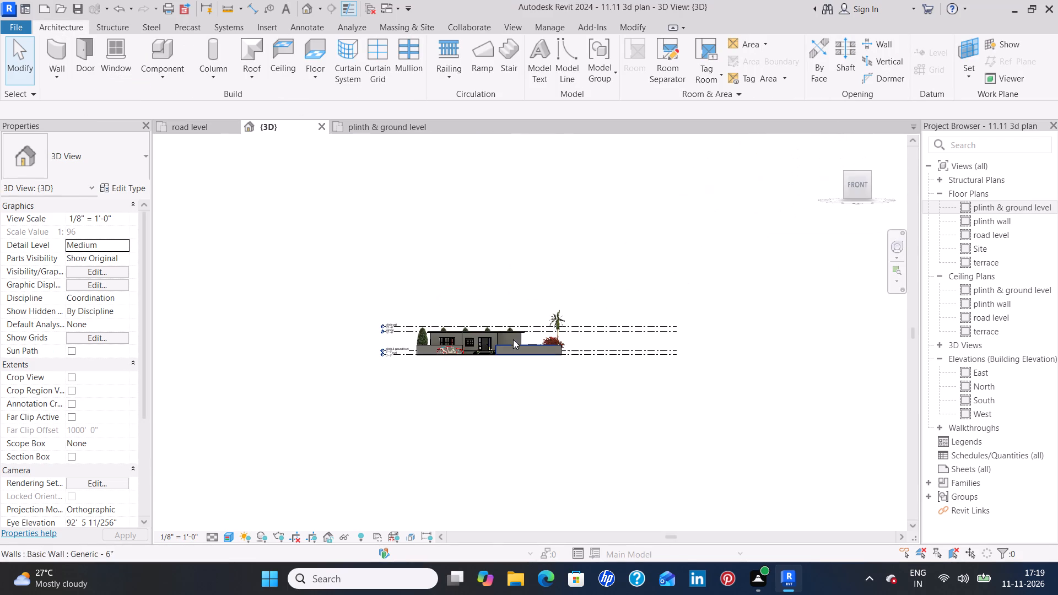
scroll(466, 347, up, 17)
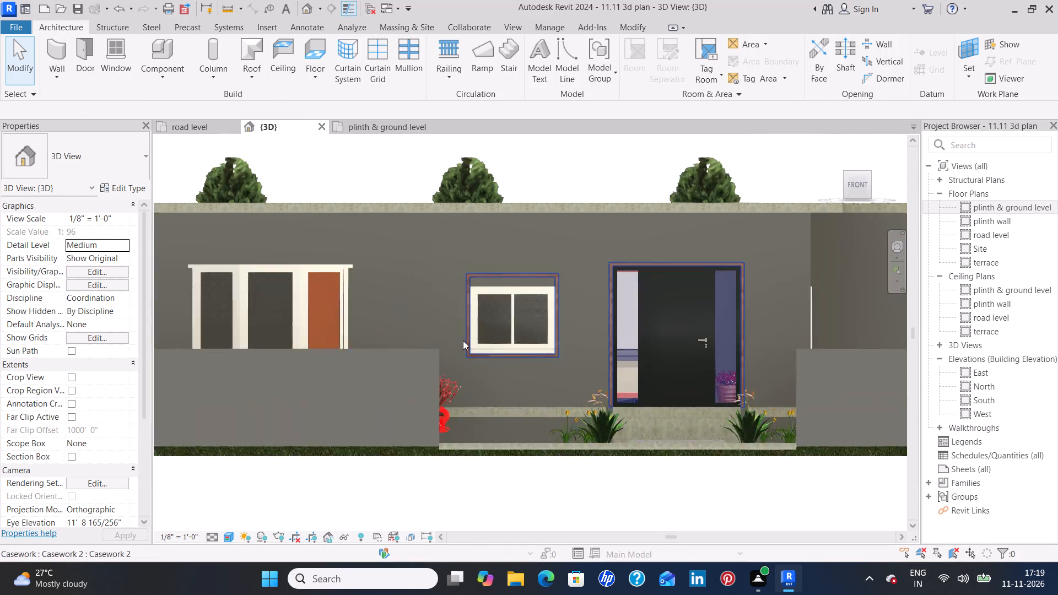
scroll(463, 340, up, 5)
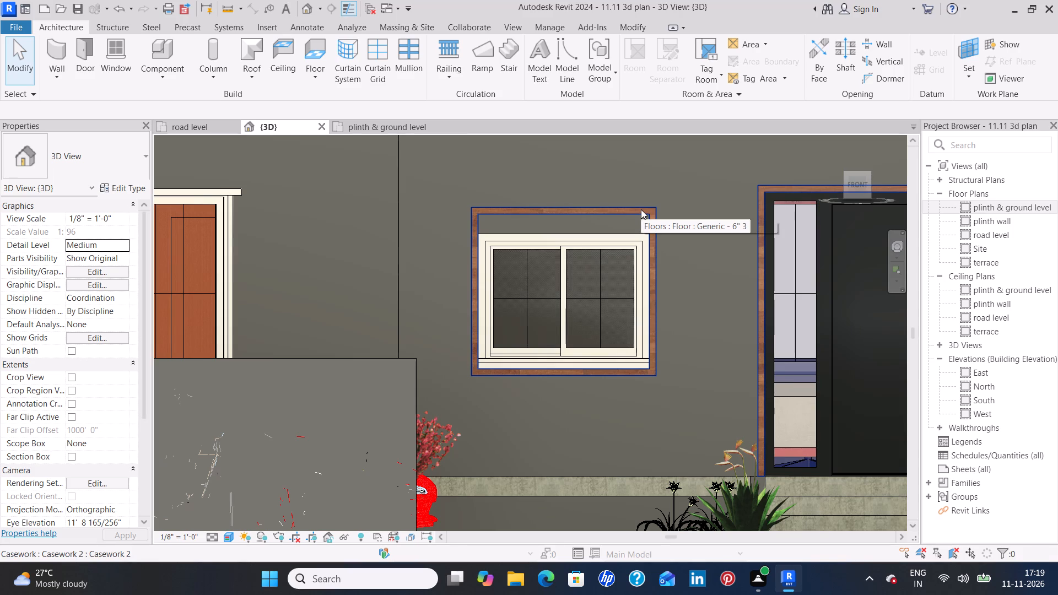
click(641, 209)
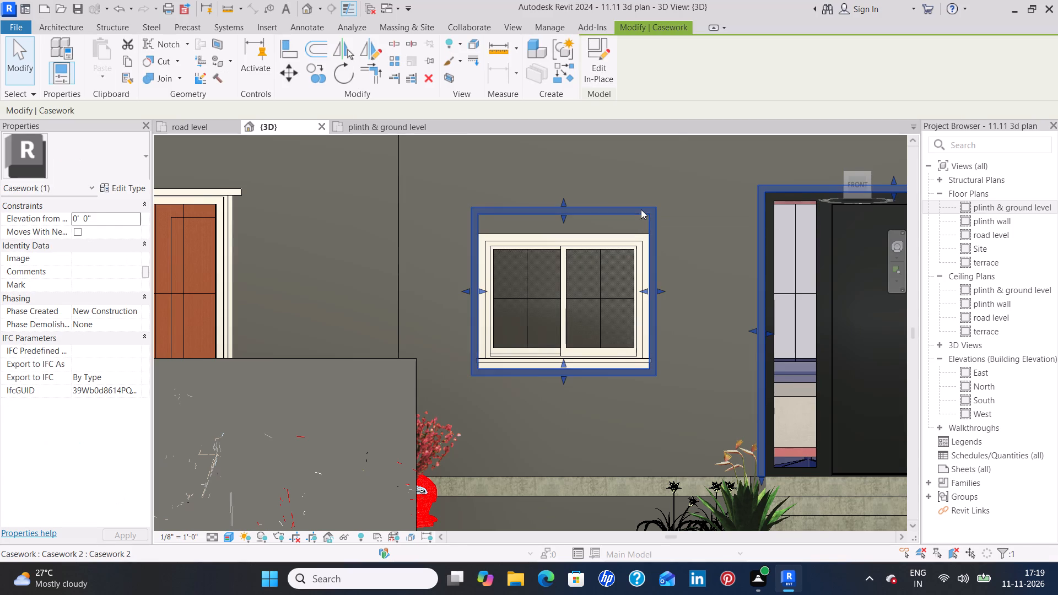
click(592, 77)
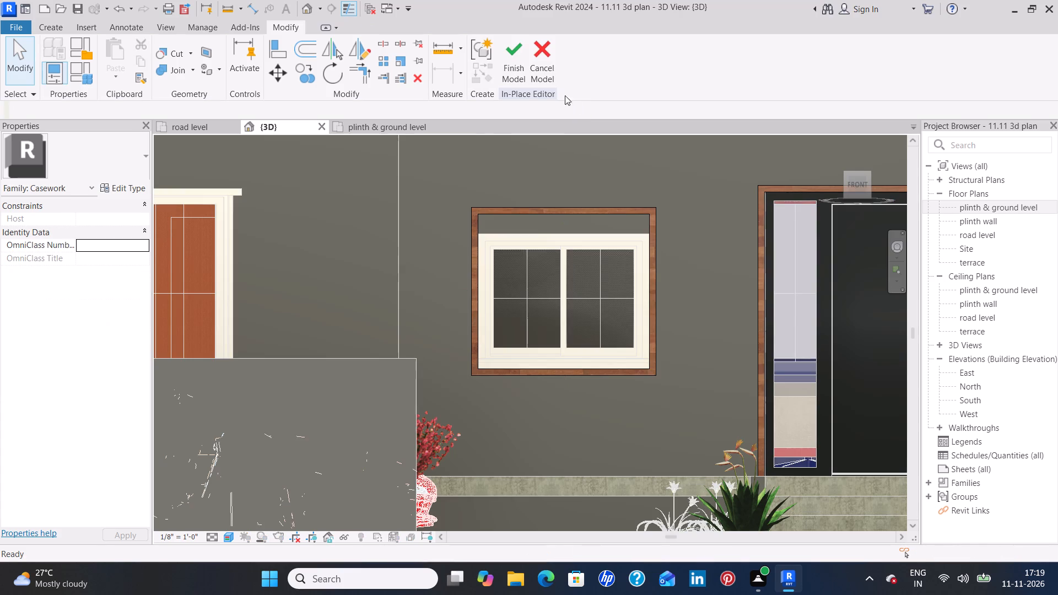
click(598, 205)
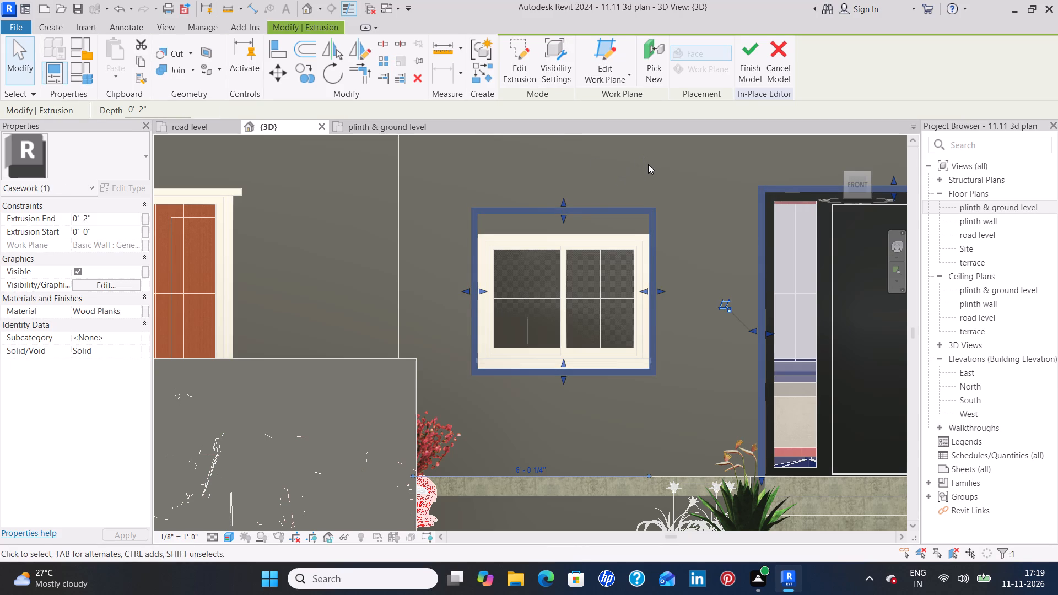
click(519, 75)
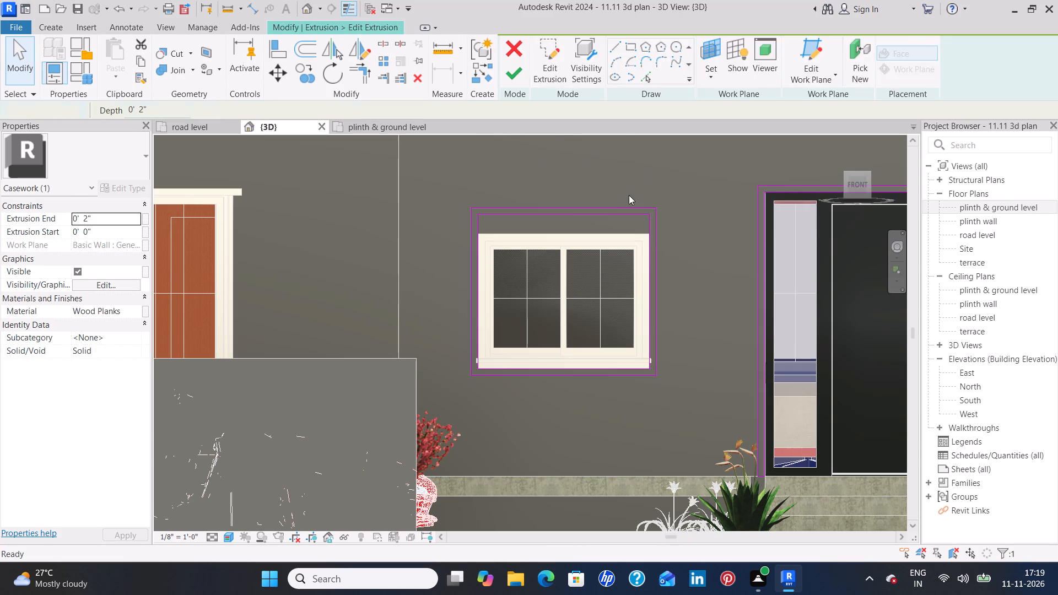
Lower both top sketch lines of the window surround to sit against the window frame's head, and finish the extrusion and in-place model.
click(612, 217)
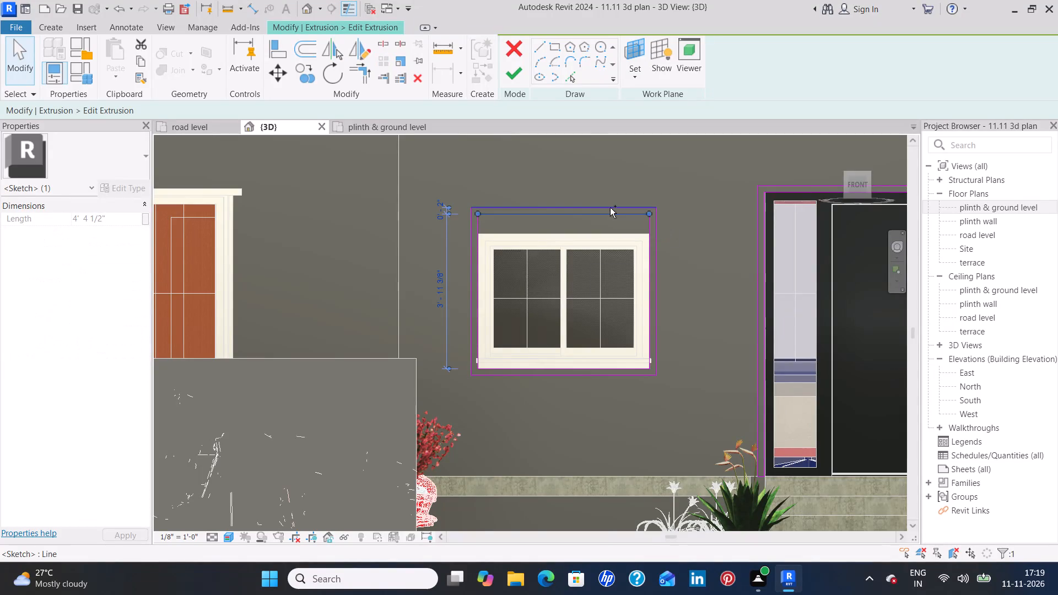
ctrl+click(610, 208)
key(Down)
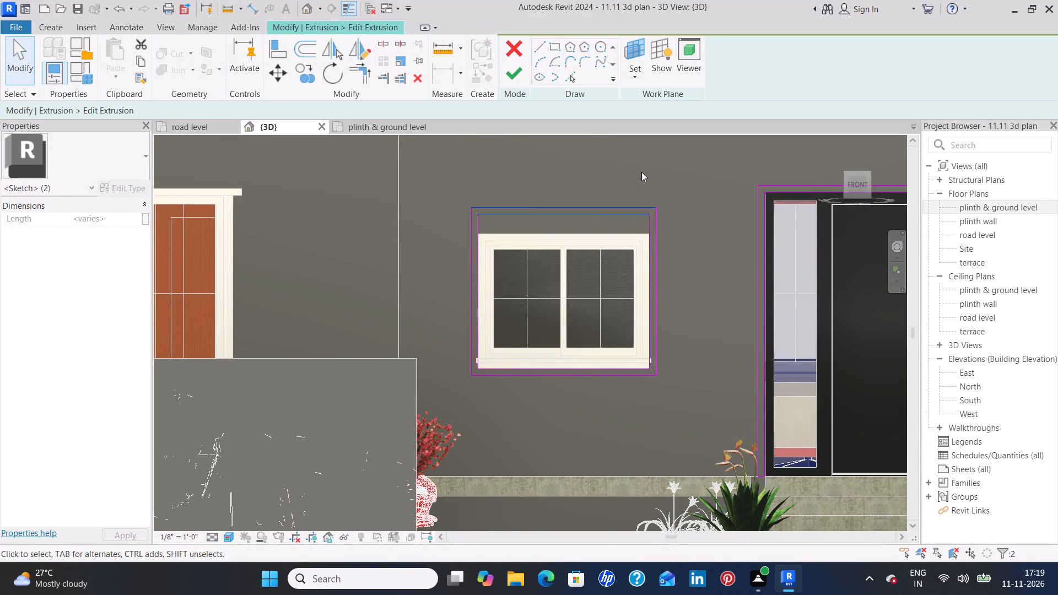
key(Down)
key(Down)
key(Down)
key(Down)
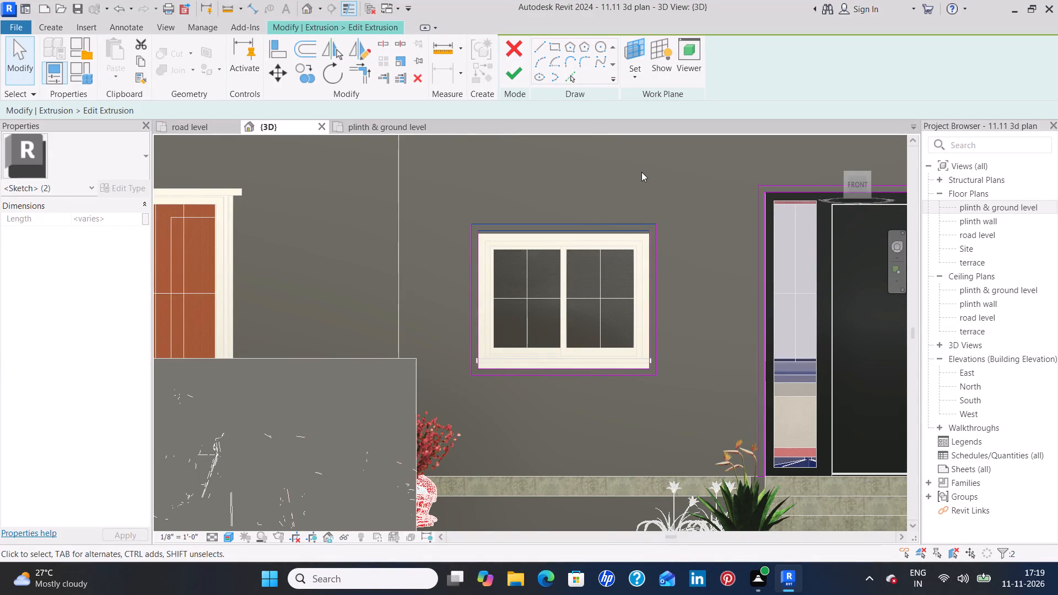
key(Down)
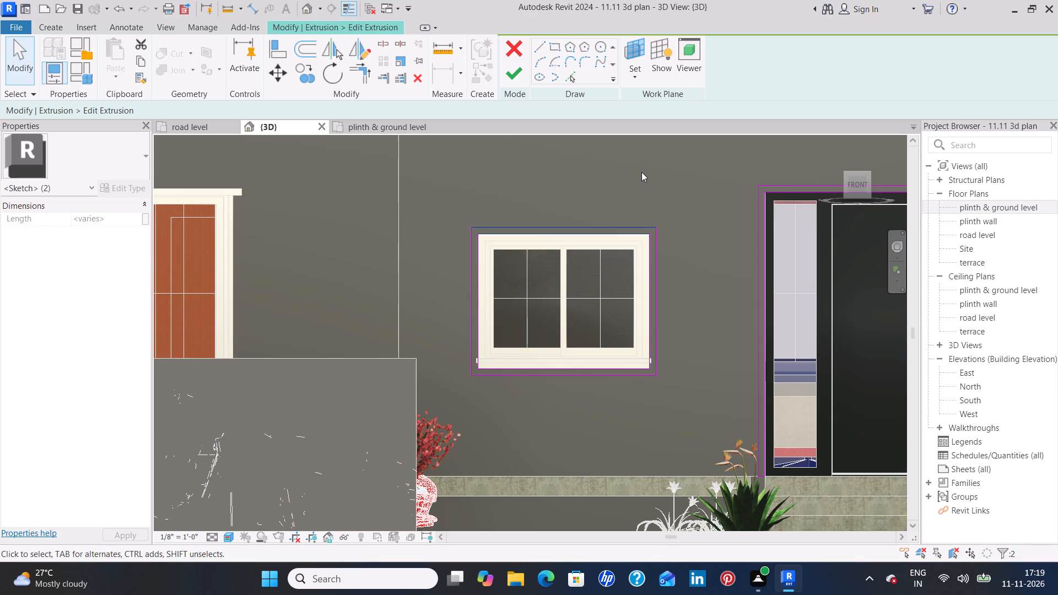
click(641, 172)
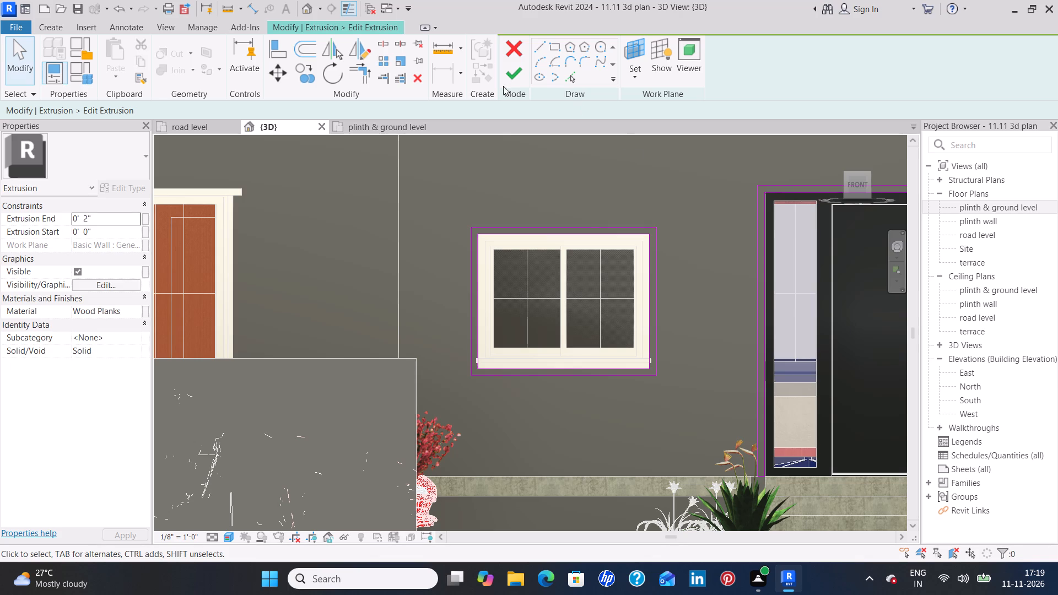
click(515, 74)
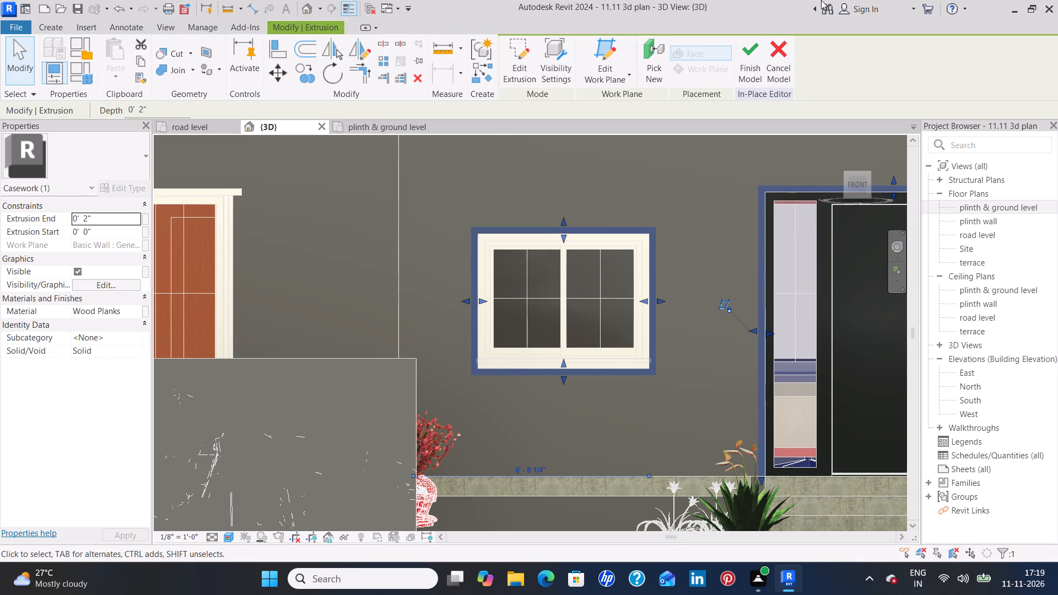
click(748, 74)
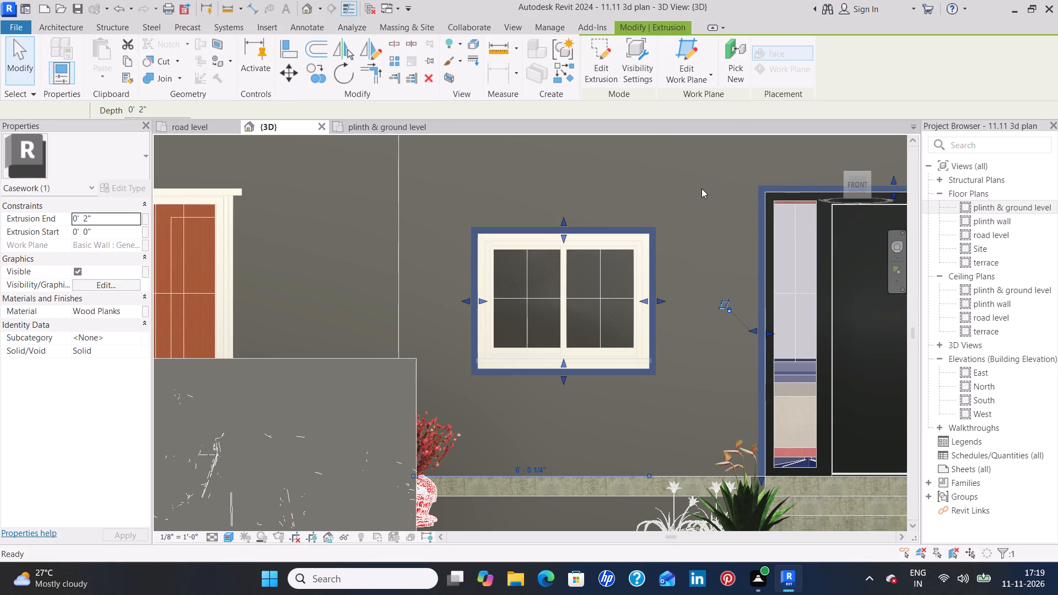
click(665, 176)
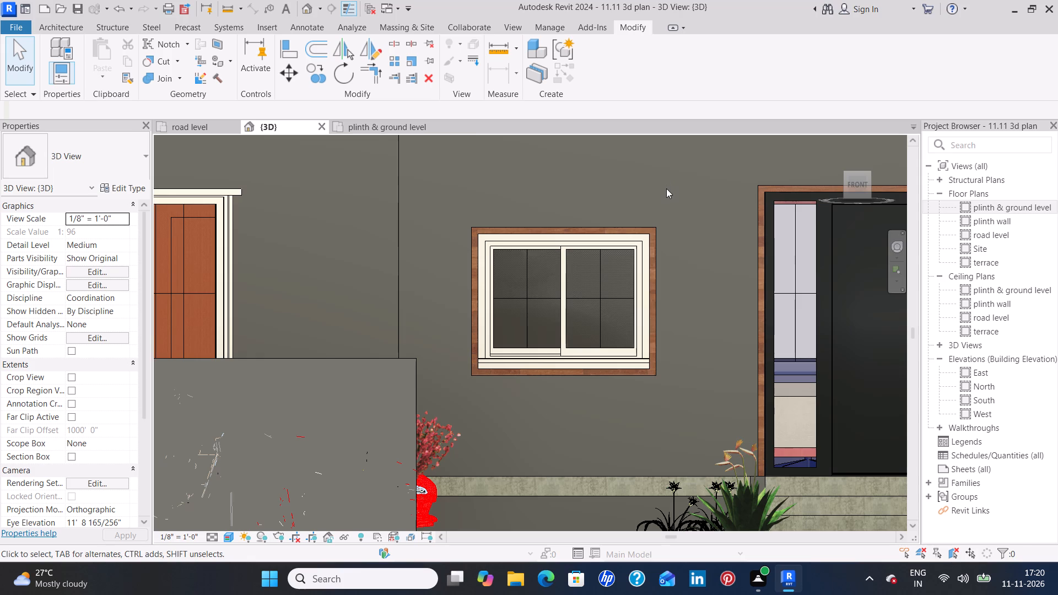
Examine the wood surrounds of the front window and door from the front, and the whole house in the home 3D view.
scroll(666, 190, down, 4)
middle_drag(785, 234, 783, 236)
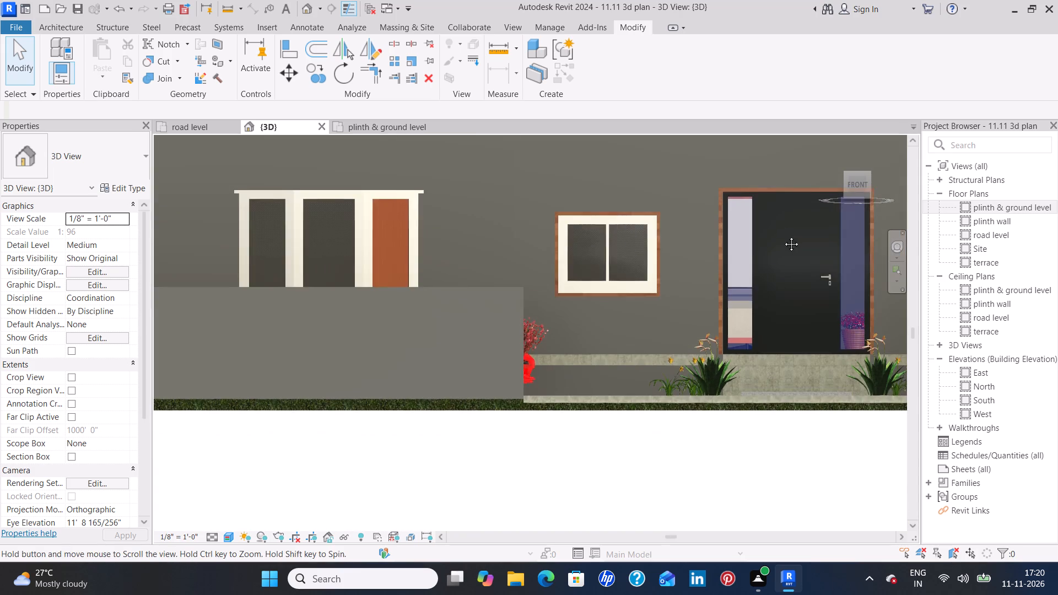
middle_drag(783, 236, 677, 254)
middle_click(677, 254)
scroll(757, 225, up, 3)
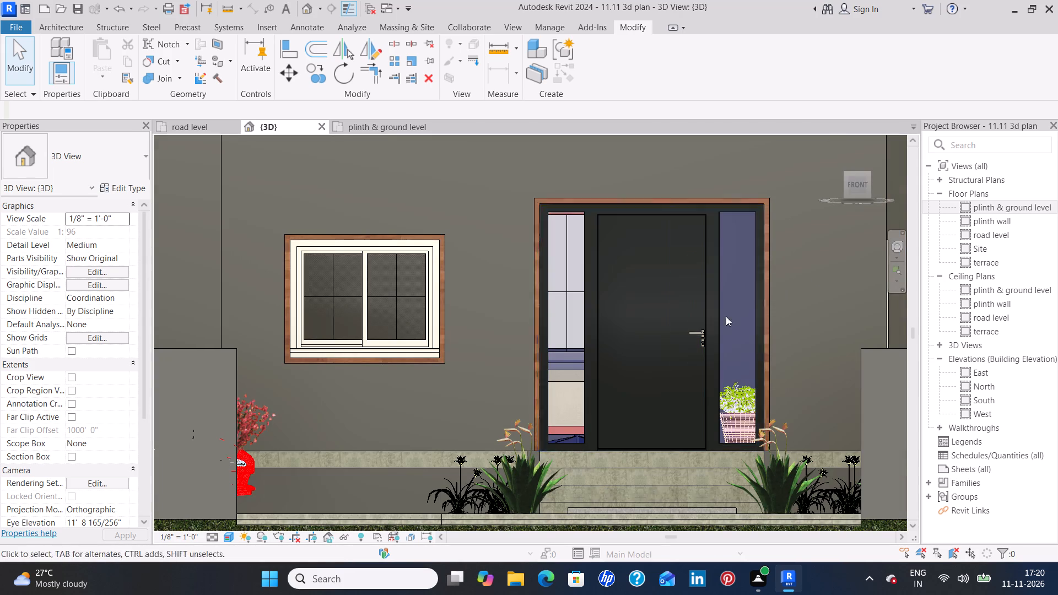
scroll(651, 358, down, 3)
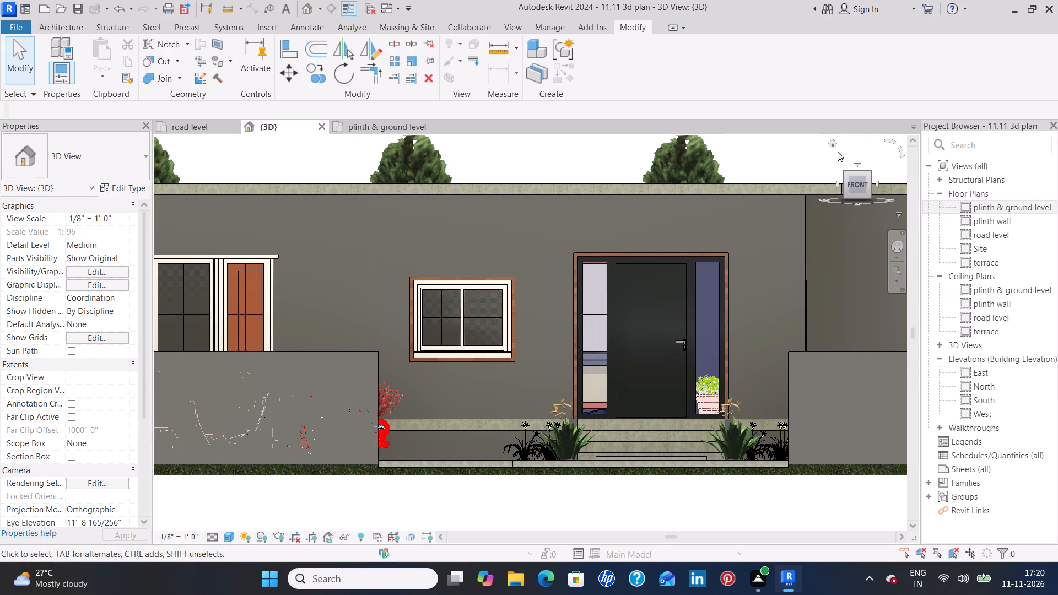
click(833, 146)
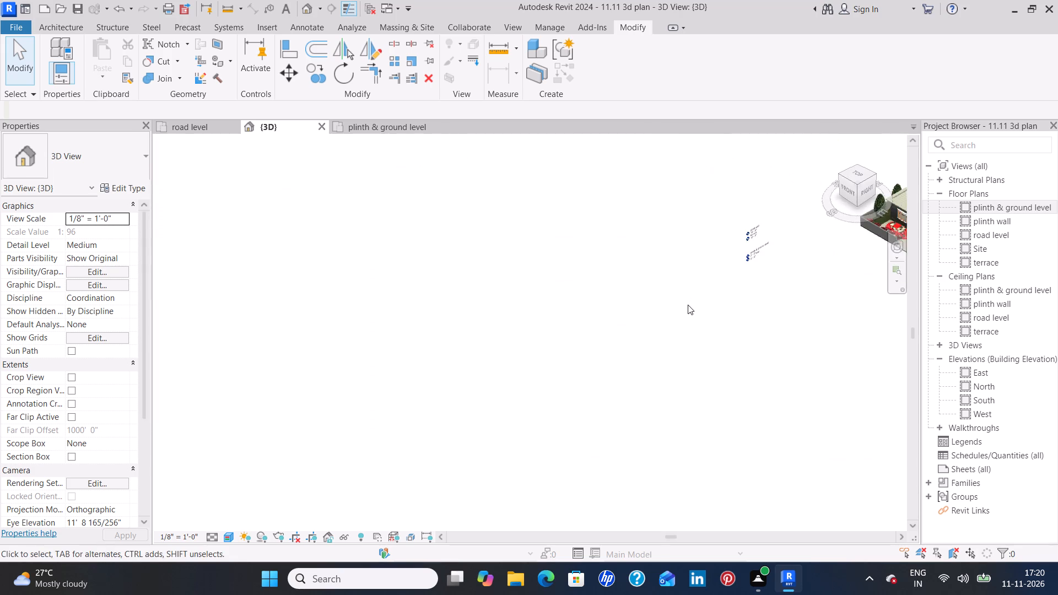
scroll(517, 333, up, 9)
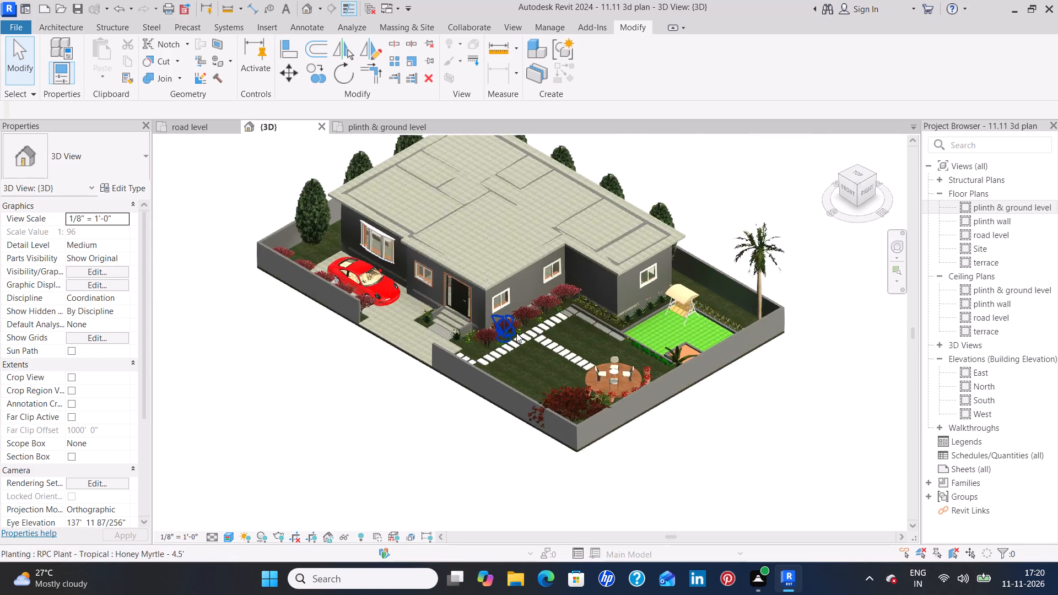
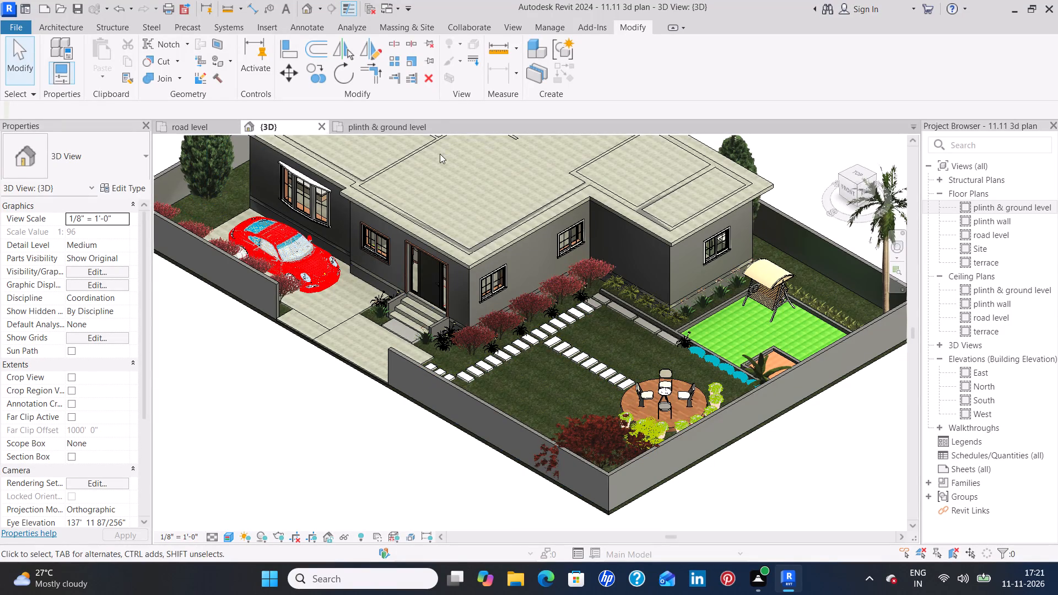
Examine the house and garden layout in the plinth & ground level floor plan, including the fenced lawn with the small square pit.
click(361, 126)
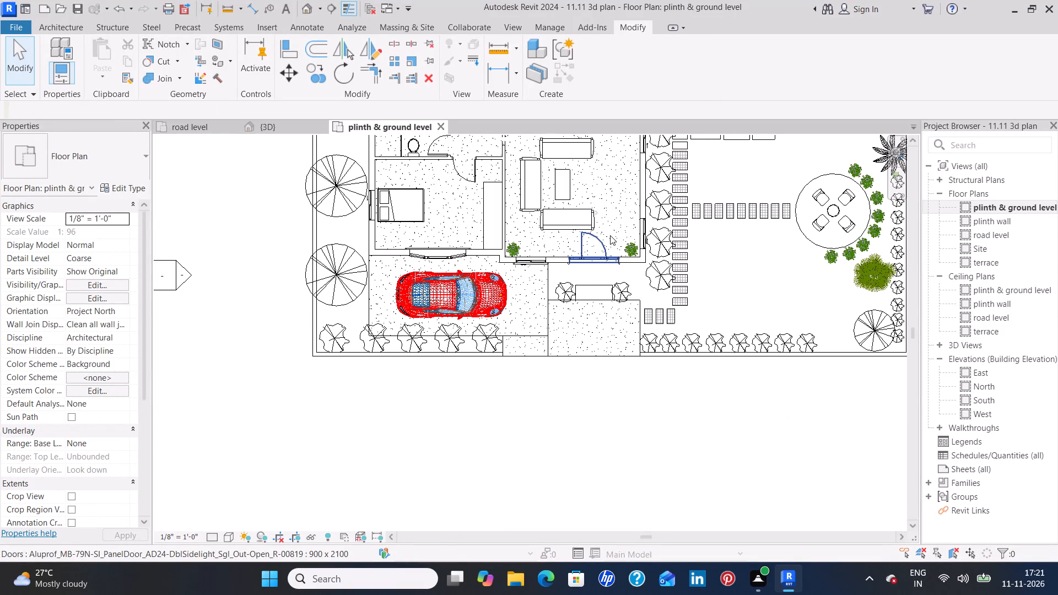
middle_drag(610, 235, 512, 305)
scroll(511, 281, down, 1)
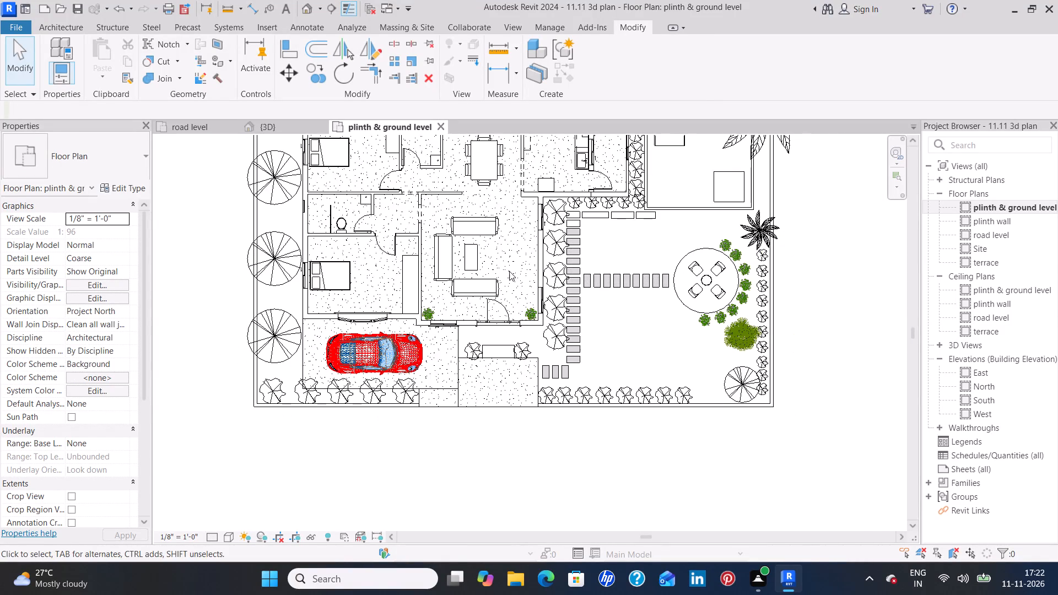
middle_drag(509, 271, 415, 359)
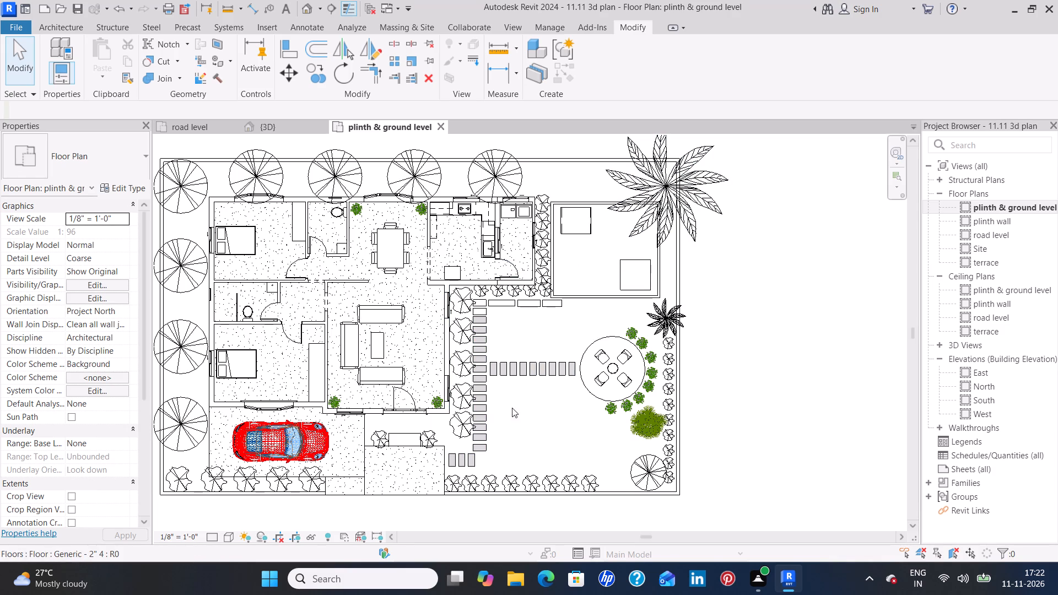
middle_drag(522, 408, 459, 323)
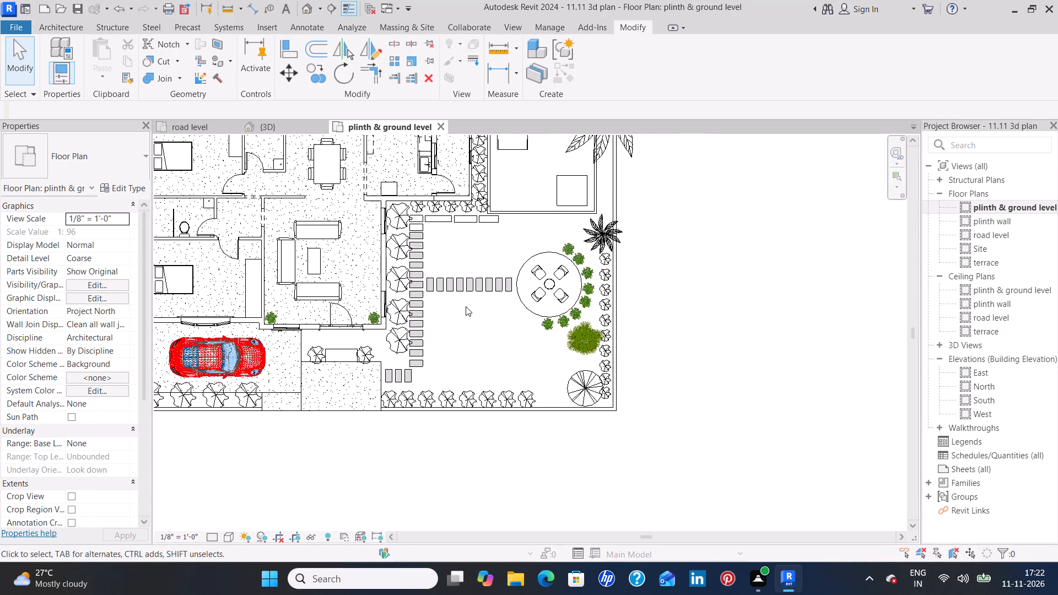
scroll(327, 283, down, 2)
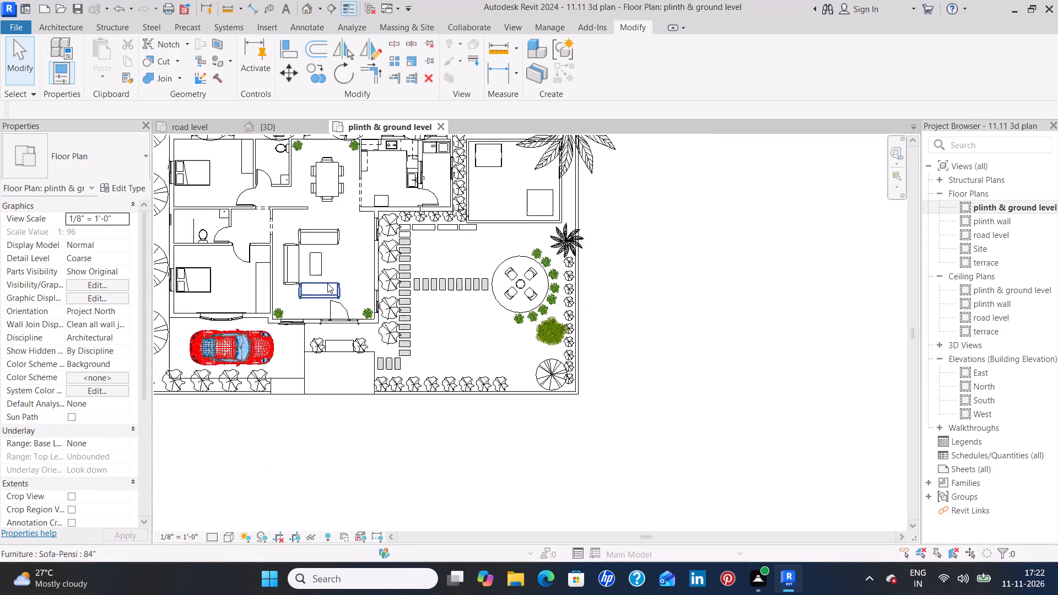
middle_drag(336, 259, 354, 330)
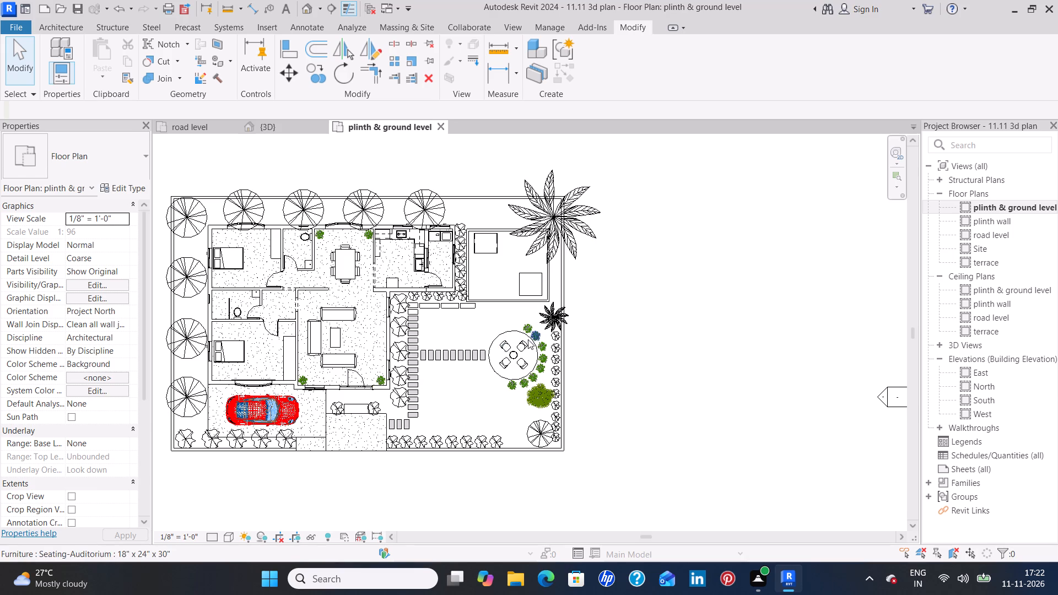
scroll(533, 332, up, 2)
scroll(532, 269, up, 2)
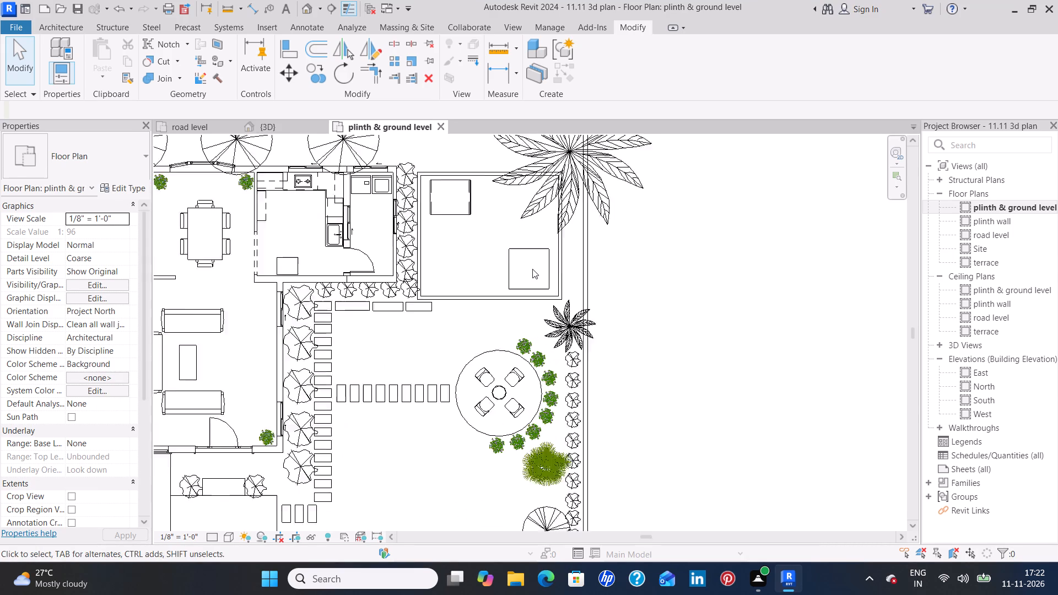
scroll(532, 269, up, 1)
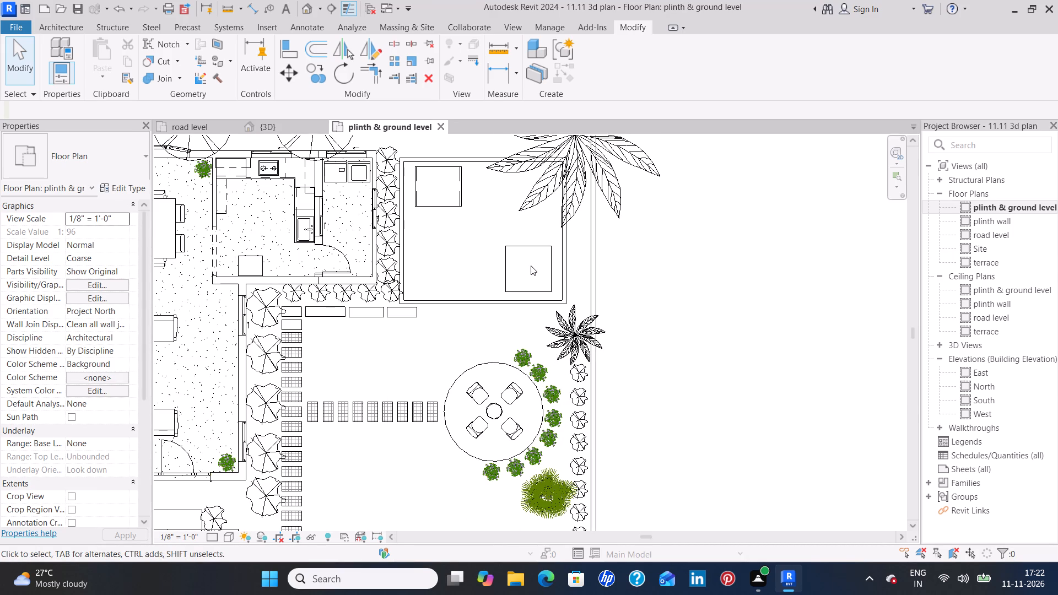
scroll(525, 280, up, 1)
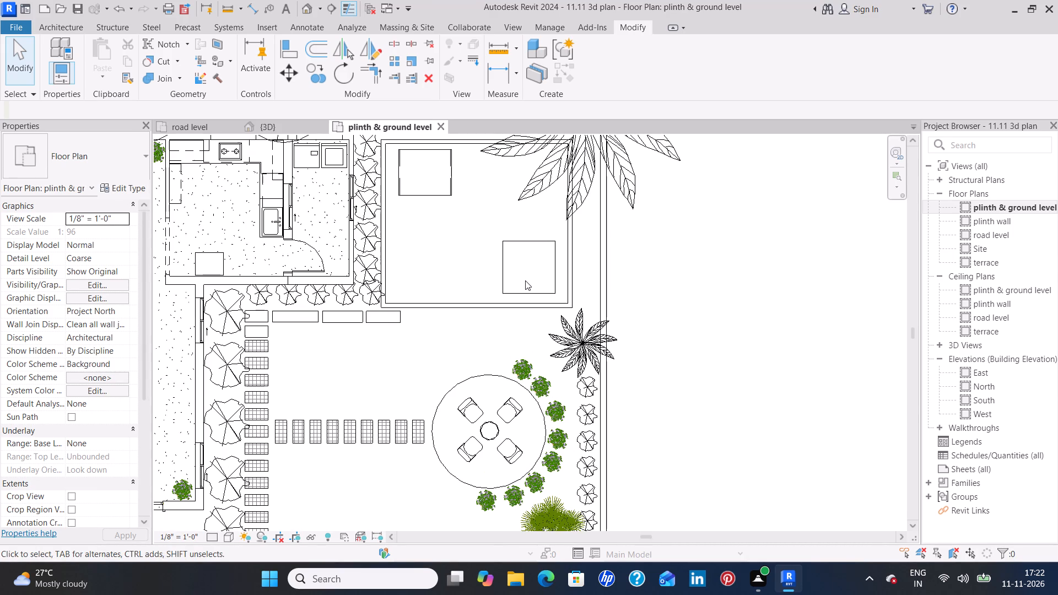
In the 3D view, open the material selection for the structure layer of the Generic - 2 floor inside the lawn's small square curb.
click(272, 132)
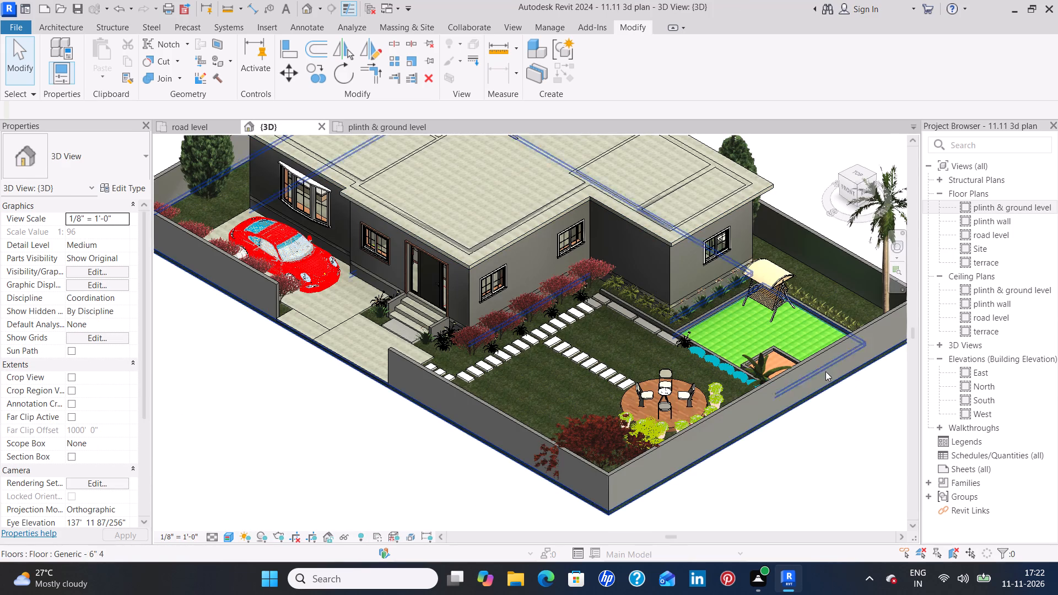
shift+middle_drag(779, 359, 789, 461)
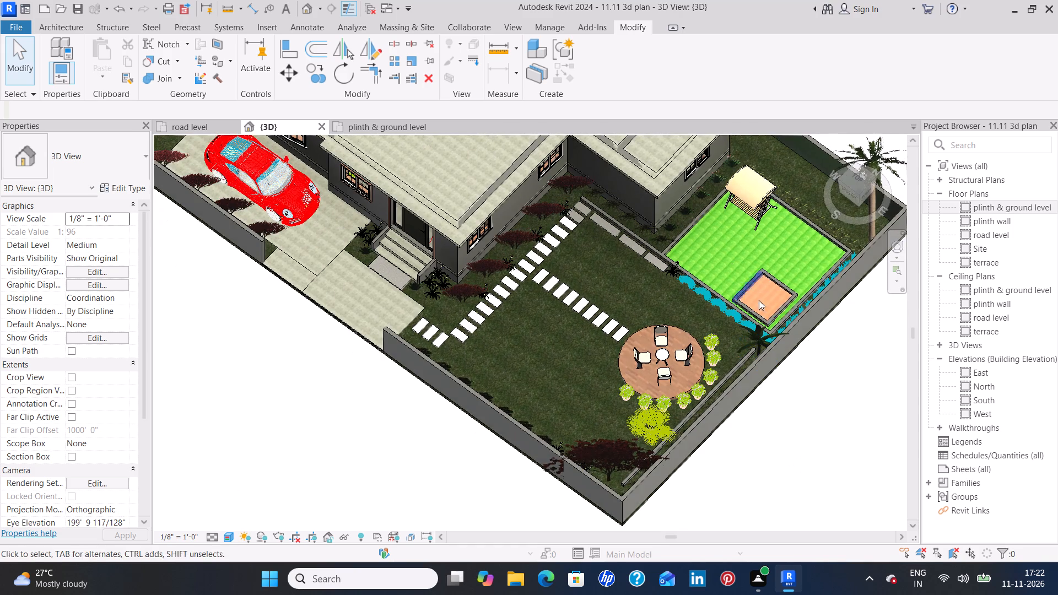
scroll(755, 305, up, 7)
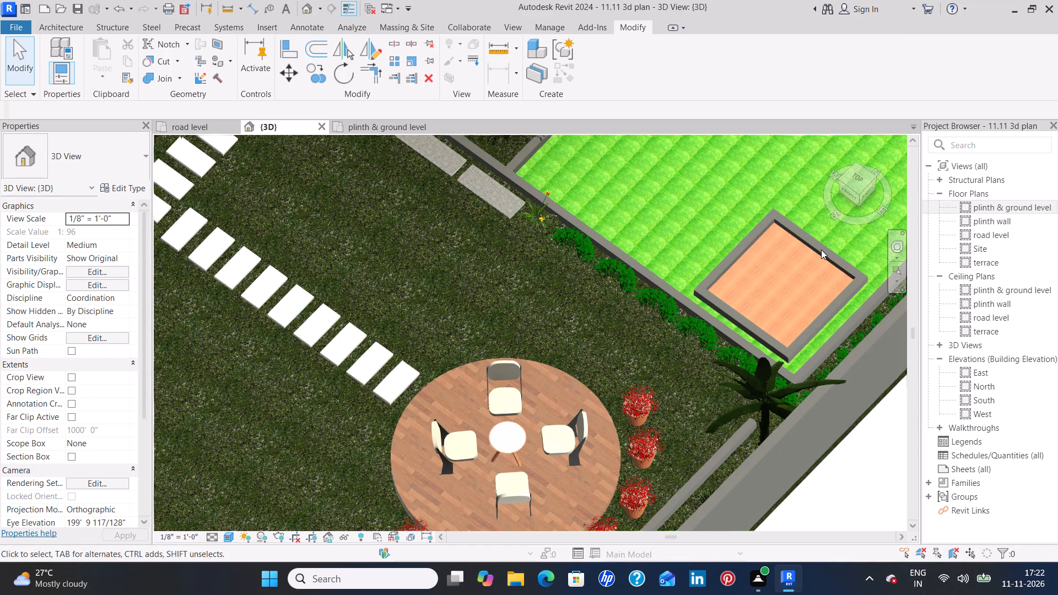
scroll(818, 262, up, 8)
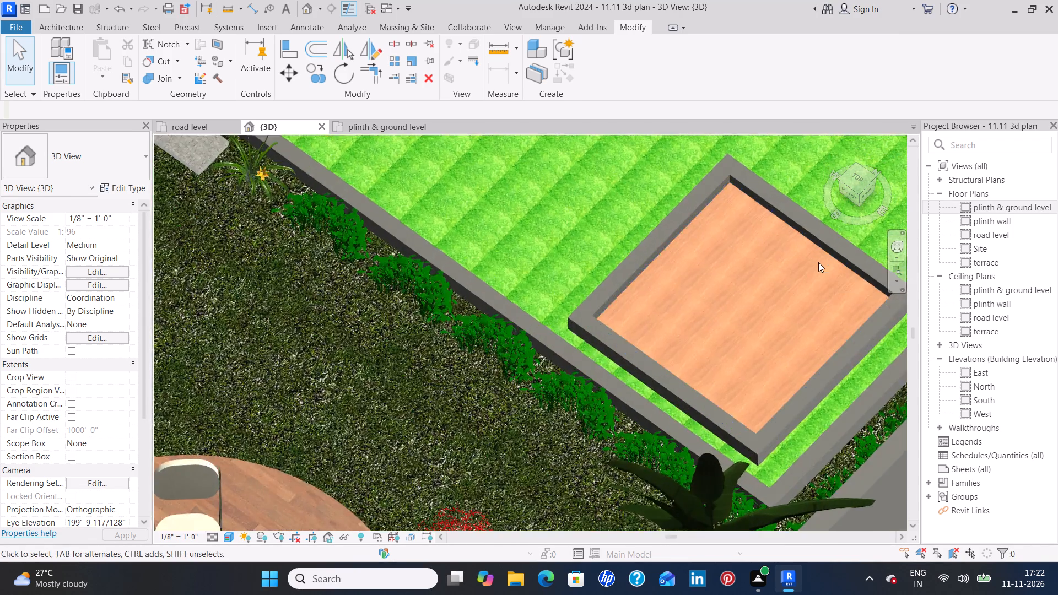
click(829, 247)
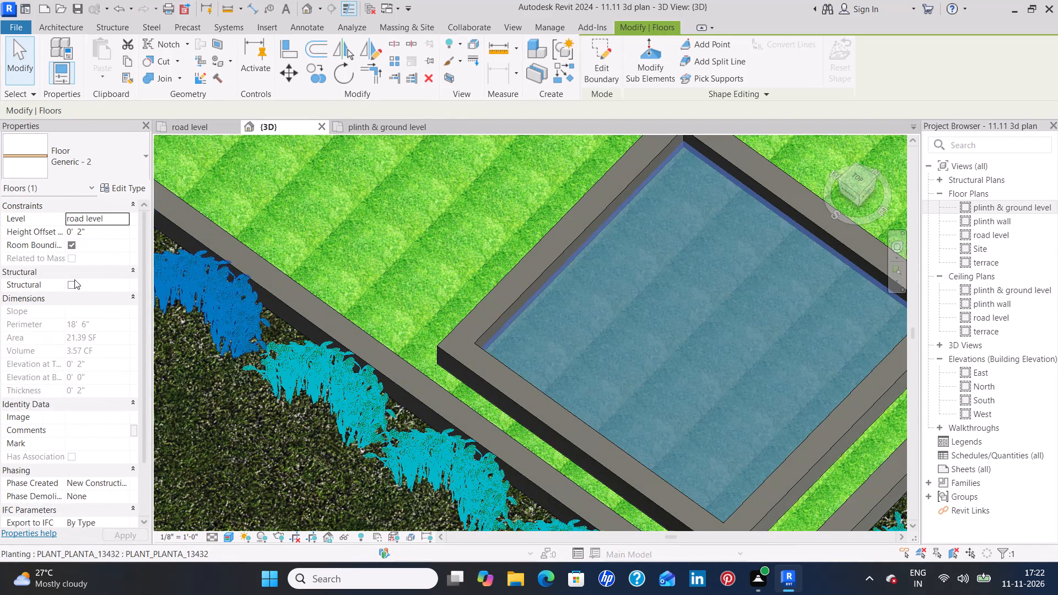
click(127, 185)
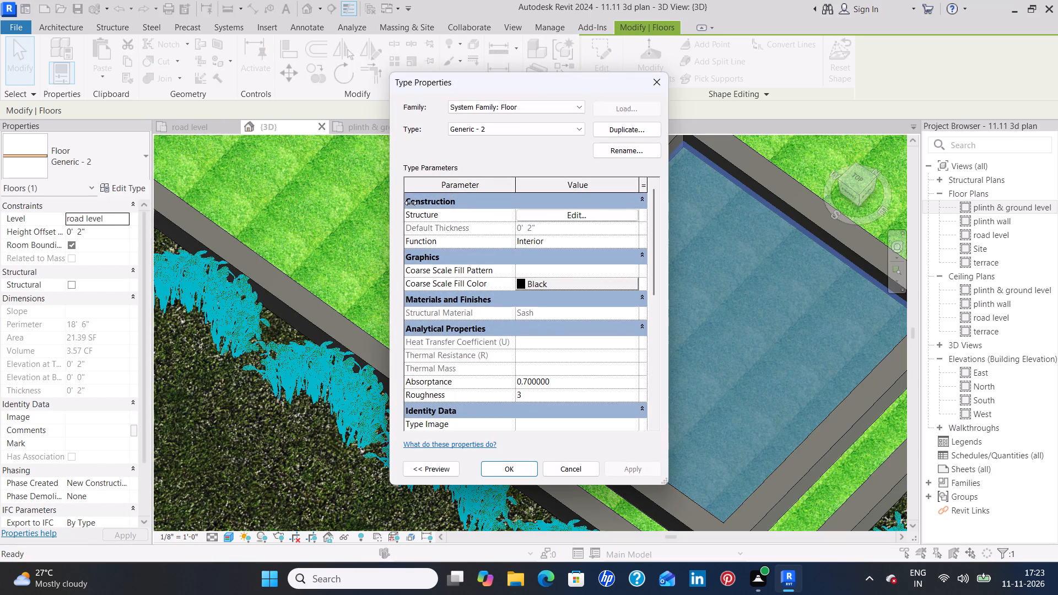
click(545, 217)
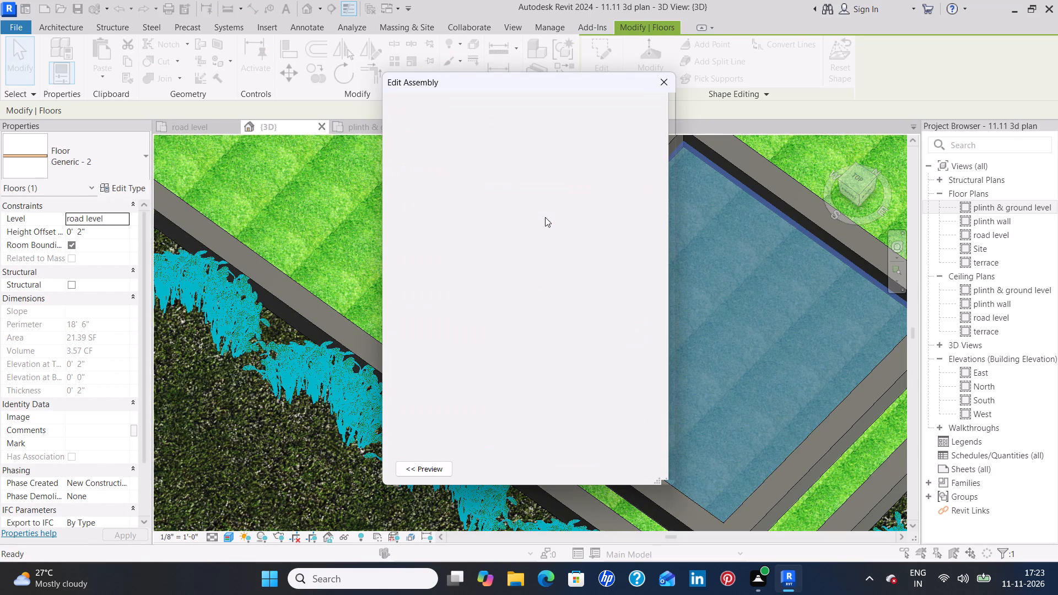
click(501, 225)
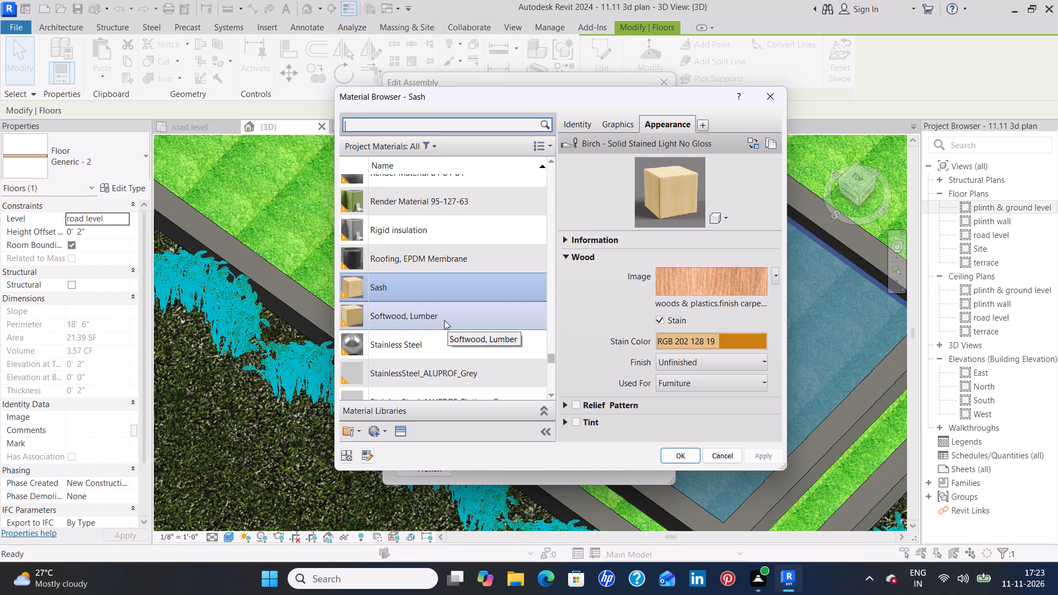
Look through the project materials, from glass and grass to steel, for a suitable surface for the pit floor.
scroll(444, 320, up, 1)
scroll(444, 320, down, 2)
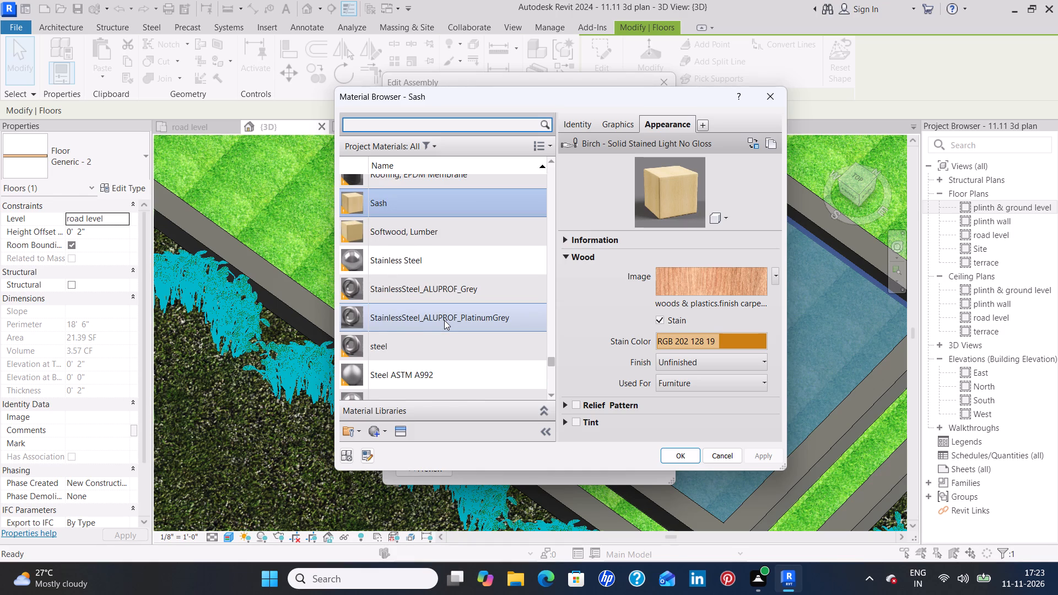
scroll(444, 320, up, 2)
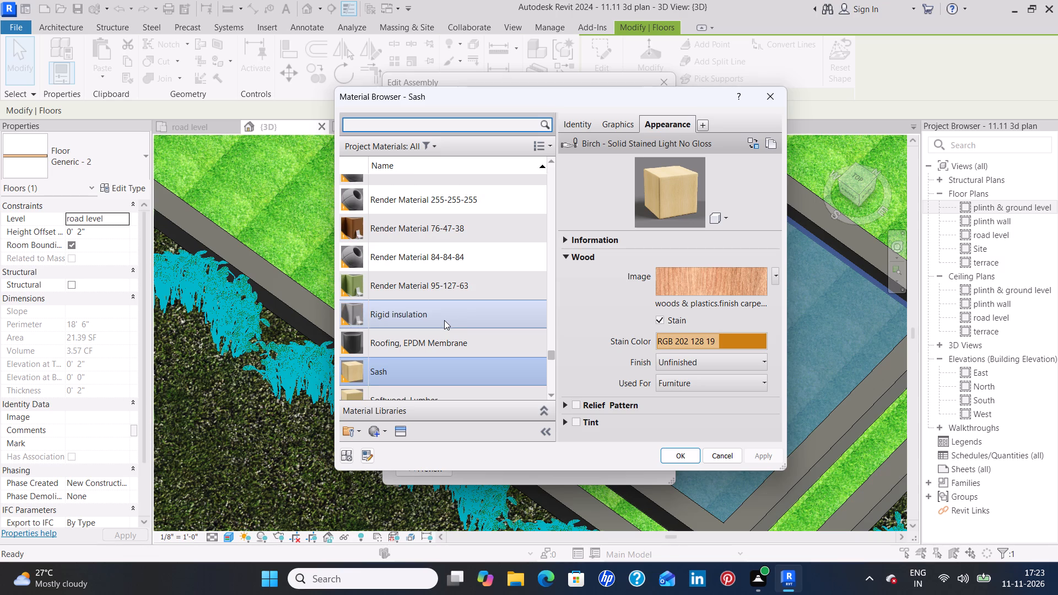
scroll(444, 320, up, 3)
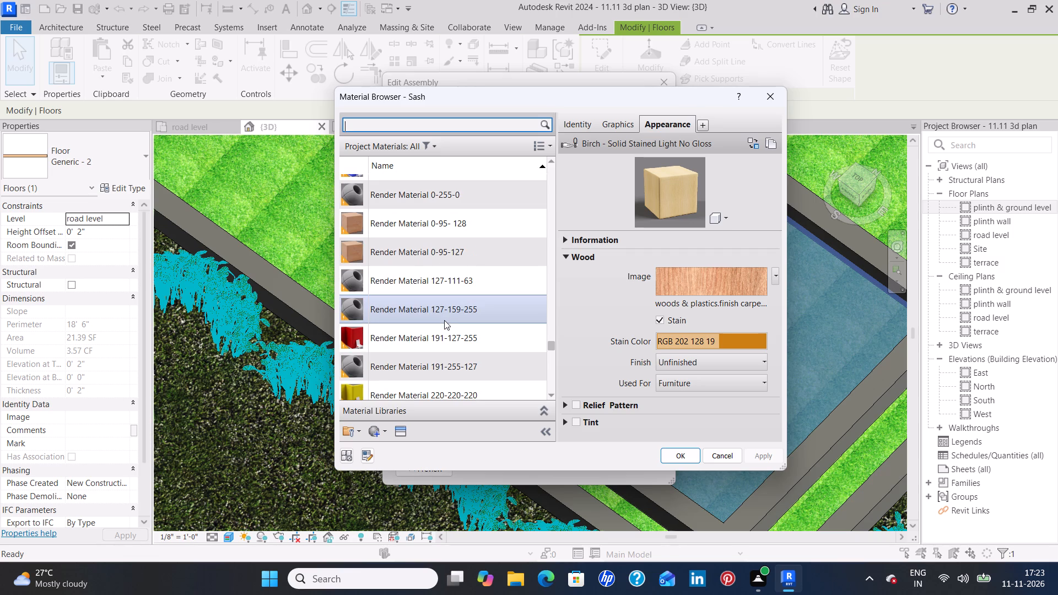
scroll(444, 320, up, 4)
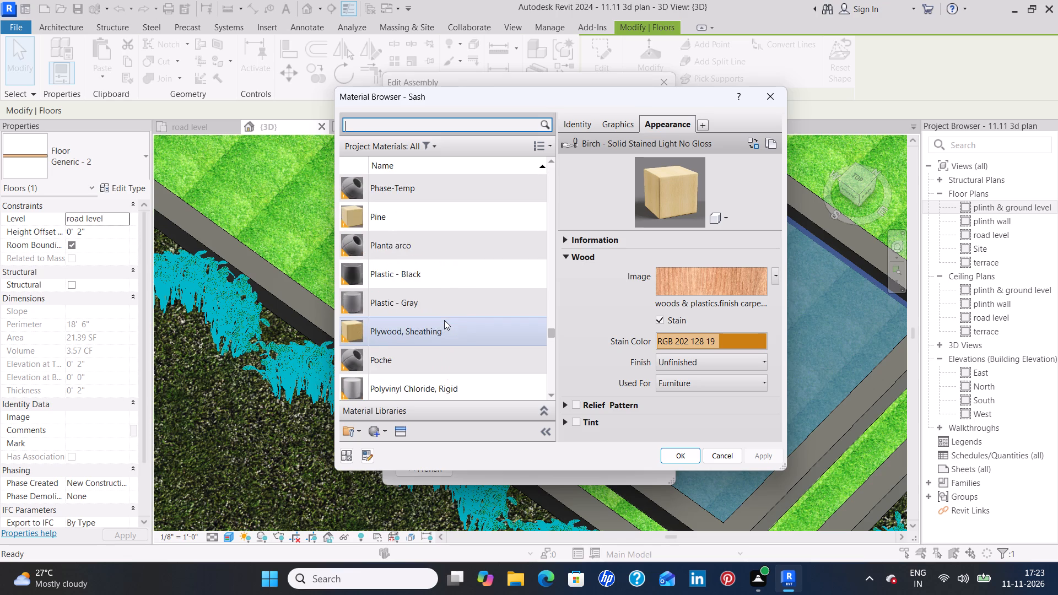
scroll(444, 320, up, 10)
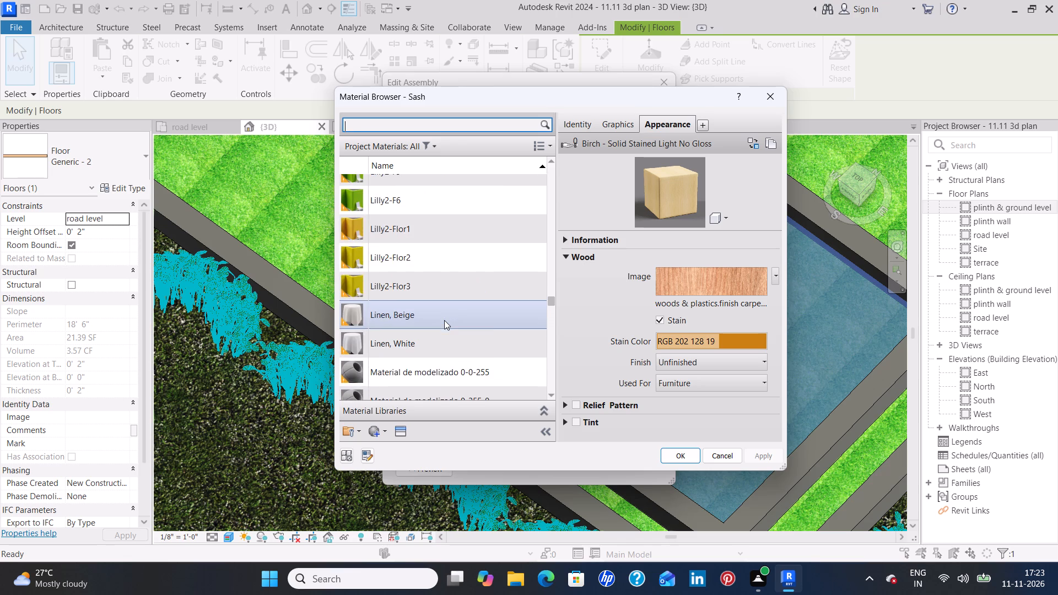
scroll(444, 320, up, 2)
scroll(444, 320, down, 1)
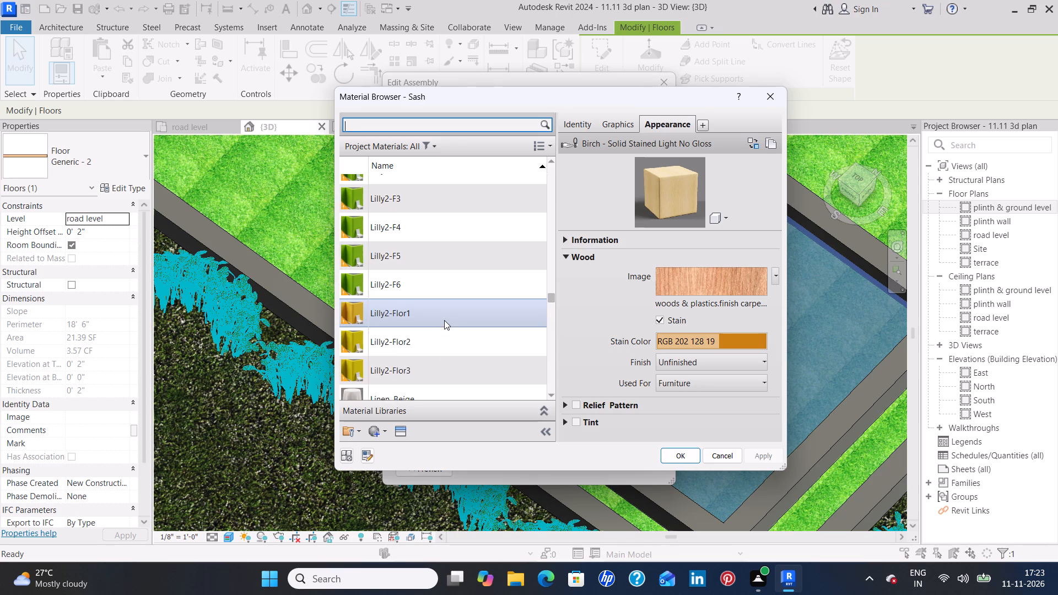
scroll(444, 320, down, 3)
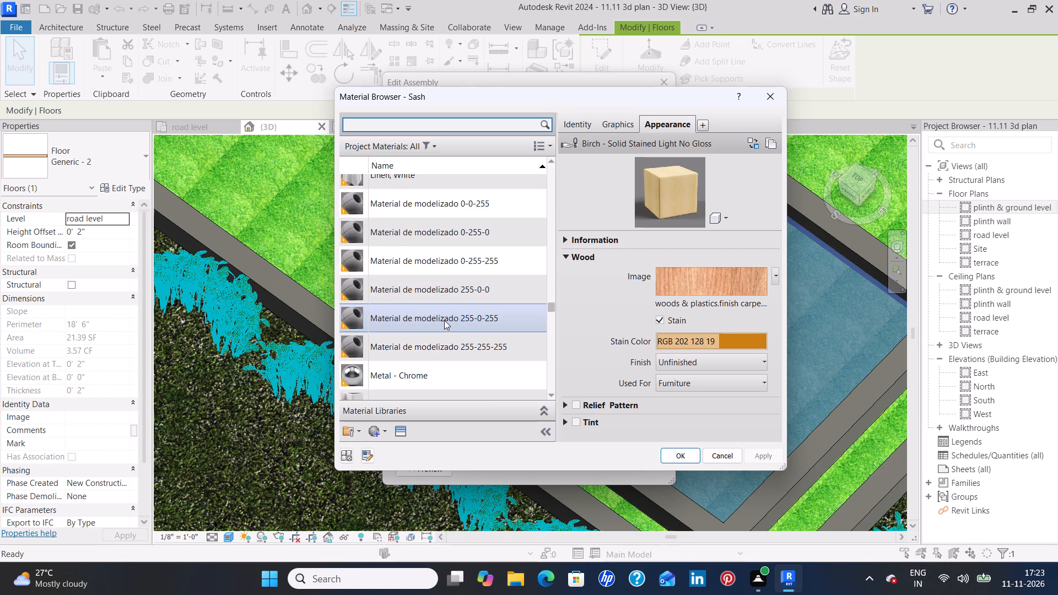
scroll(444, 320, up, 8)
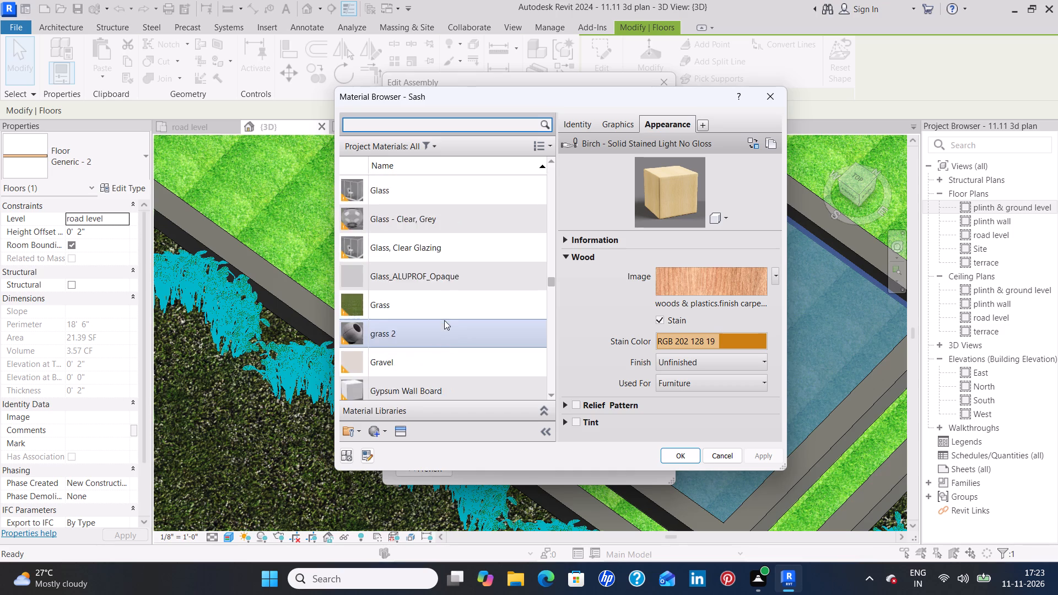
scroll(444, 320, down, 2)
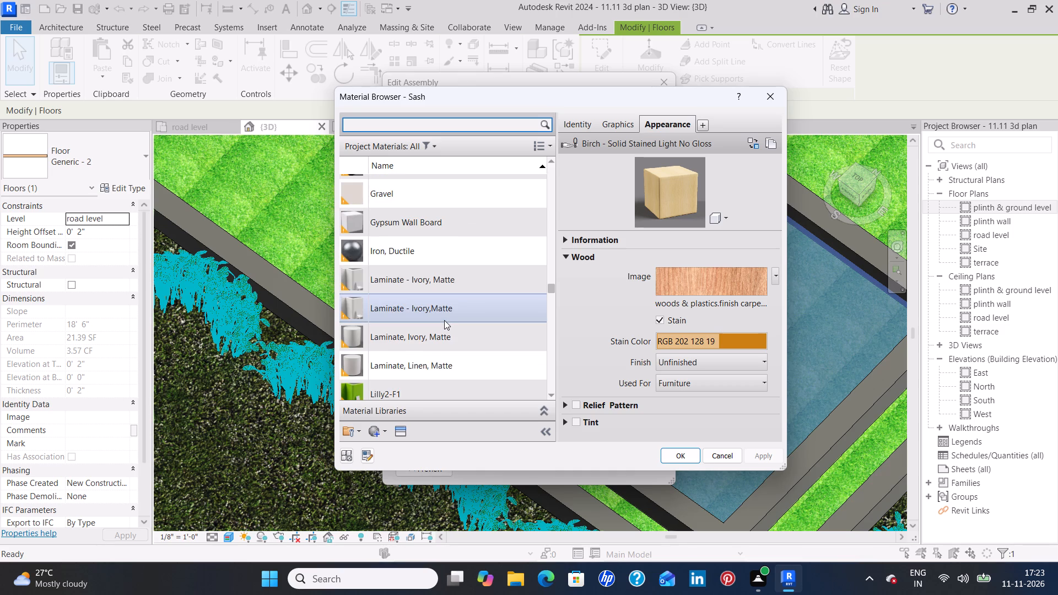
scroll(444, 320, down, 1)
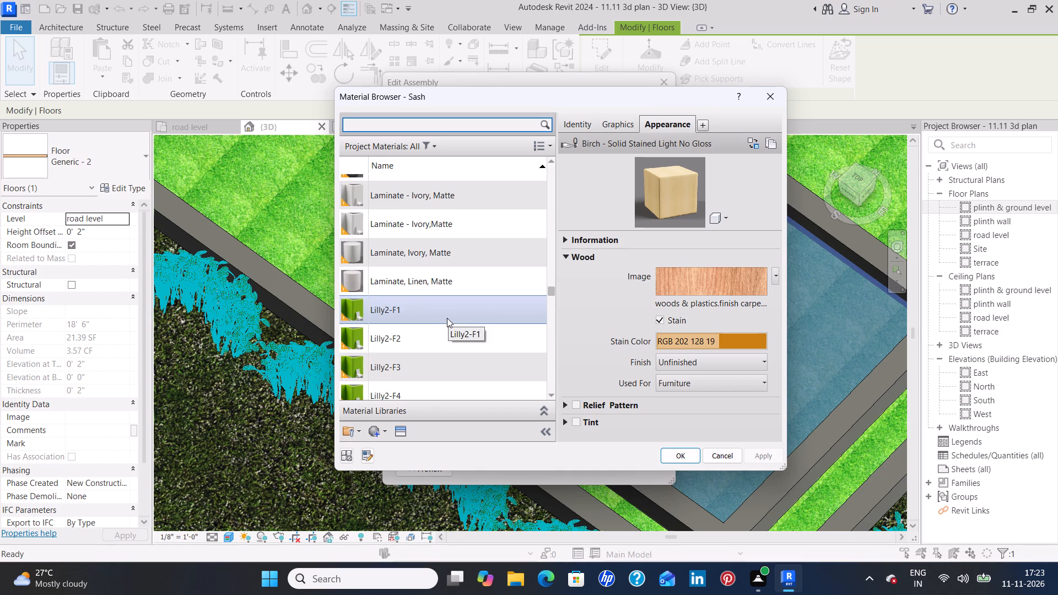
scroll(447, 318, down, 1)
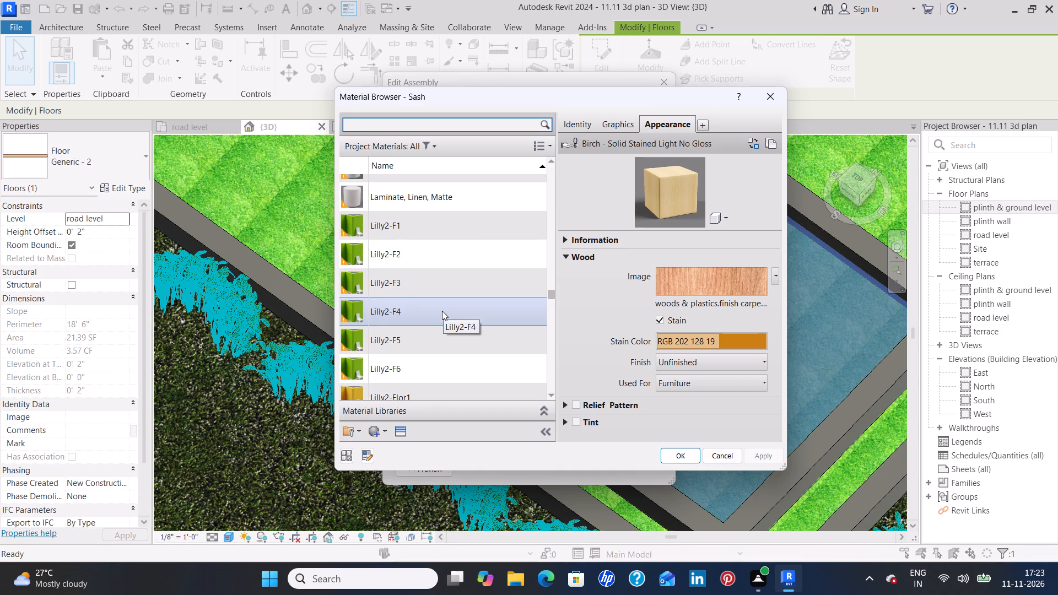
scroll(436, 309, down, 1)
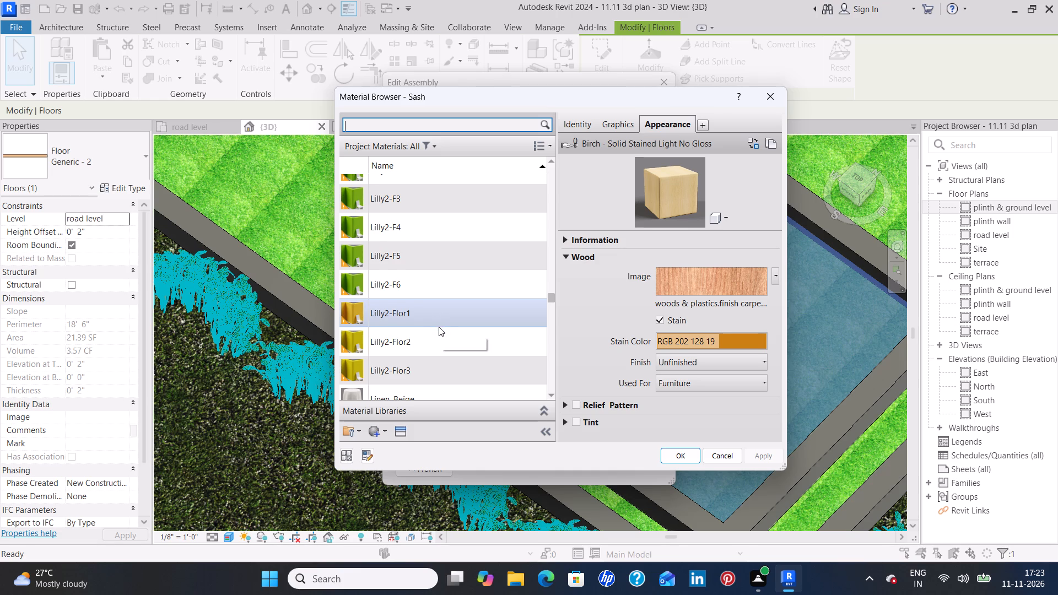
scroll(439, 327, down, 2)
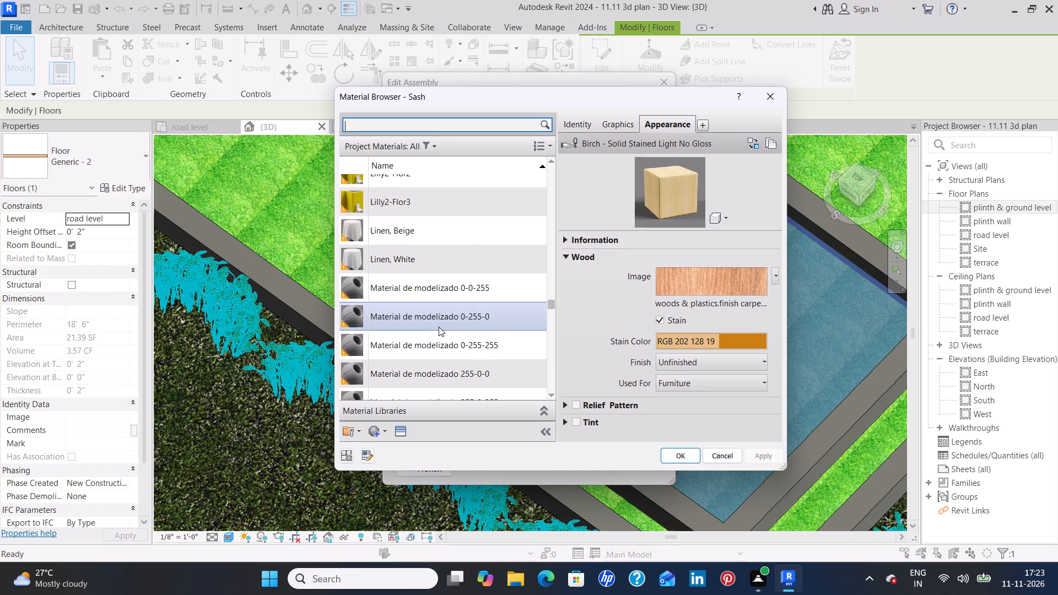
scroll(439, 327, down, 1)
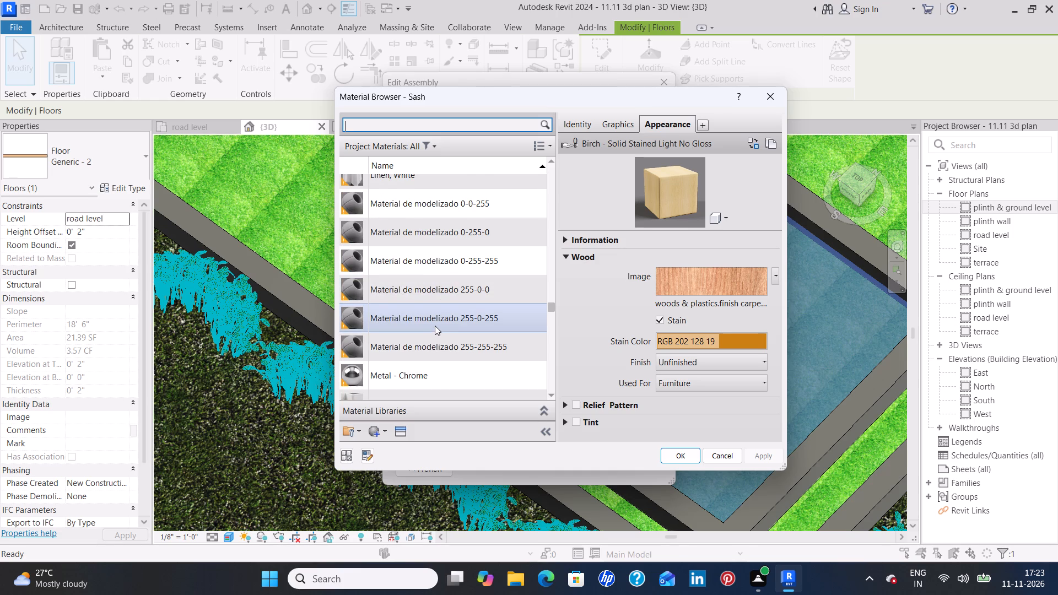
scroll(435, 326, down, 3)
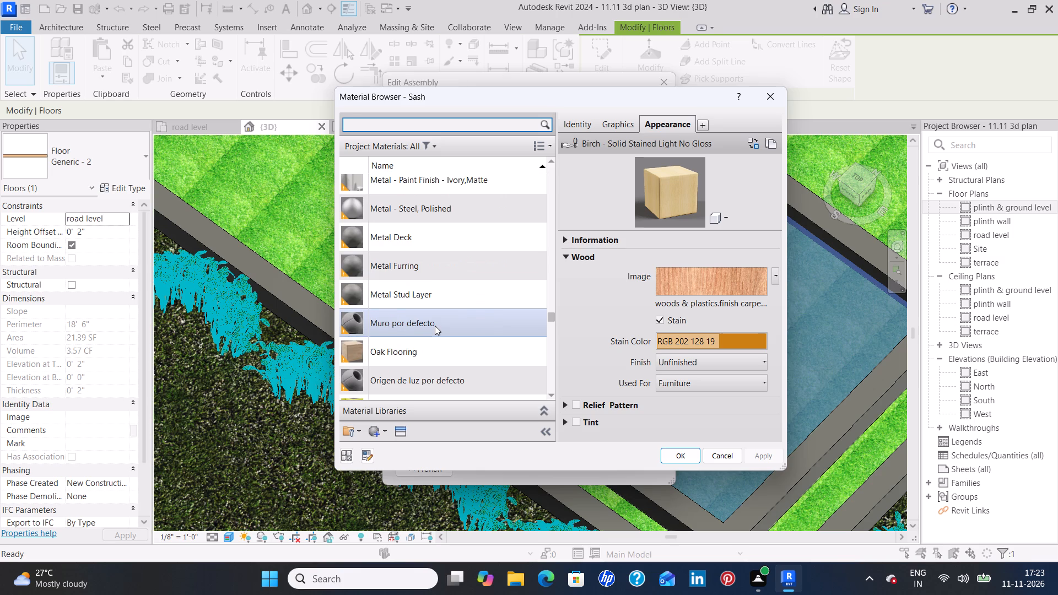
scroll(435, 326, down, 5)
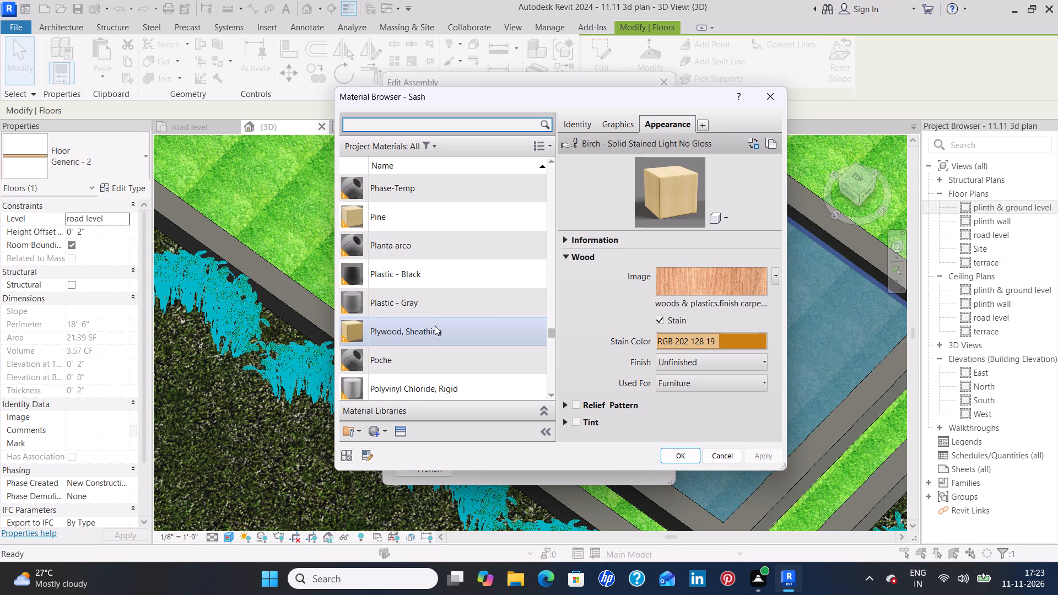
scroll(435, 326, up, 3)
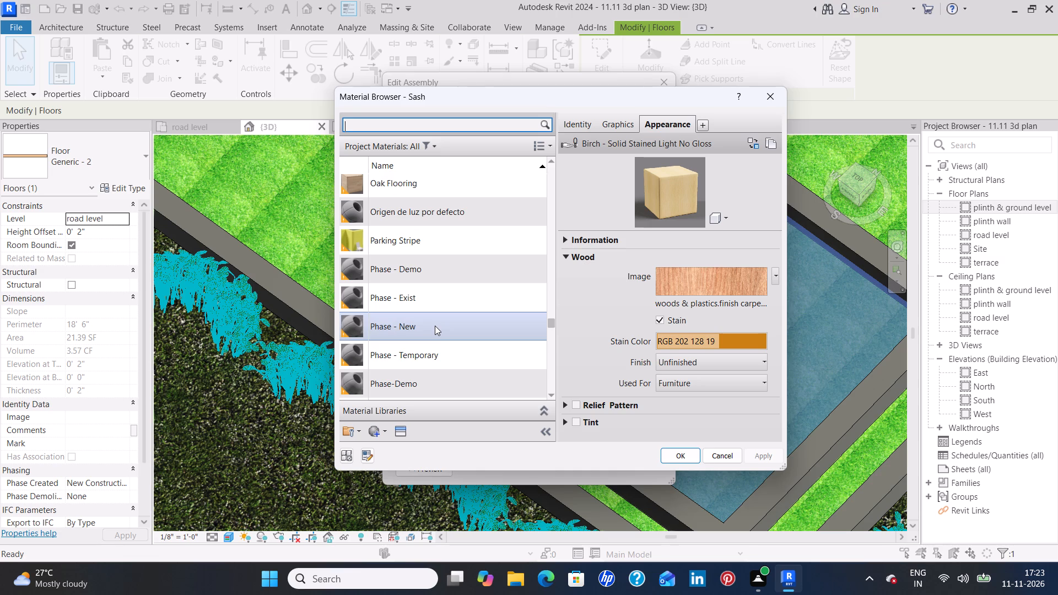
scroll(435, 326, up, 1)
scroll(435, 326, down, 3)
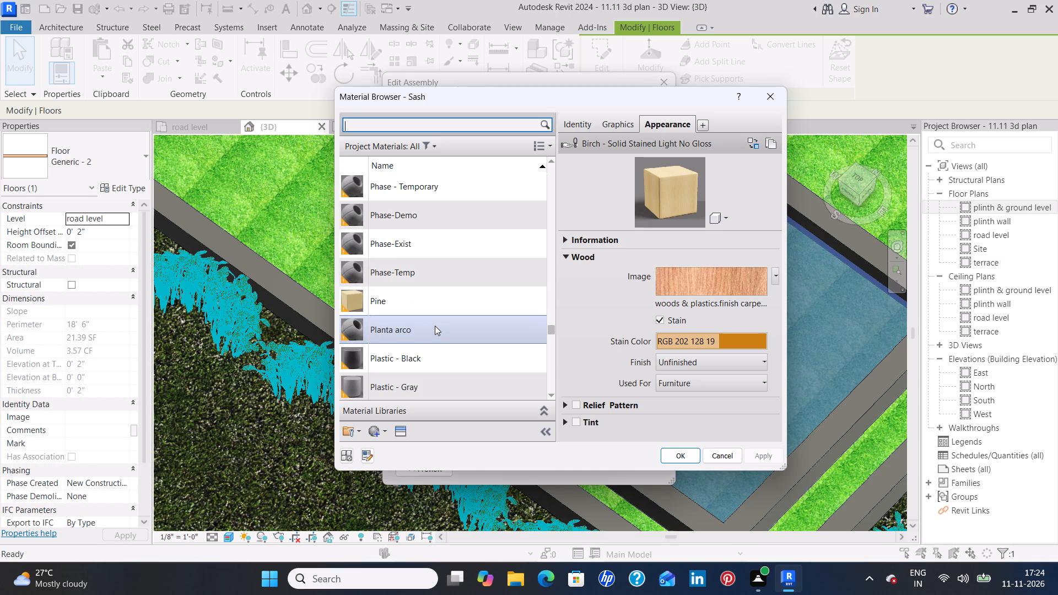
scroll(435, 326, down, 1)
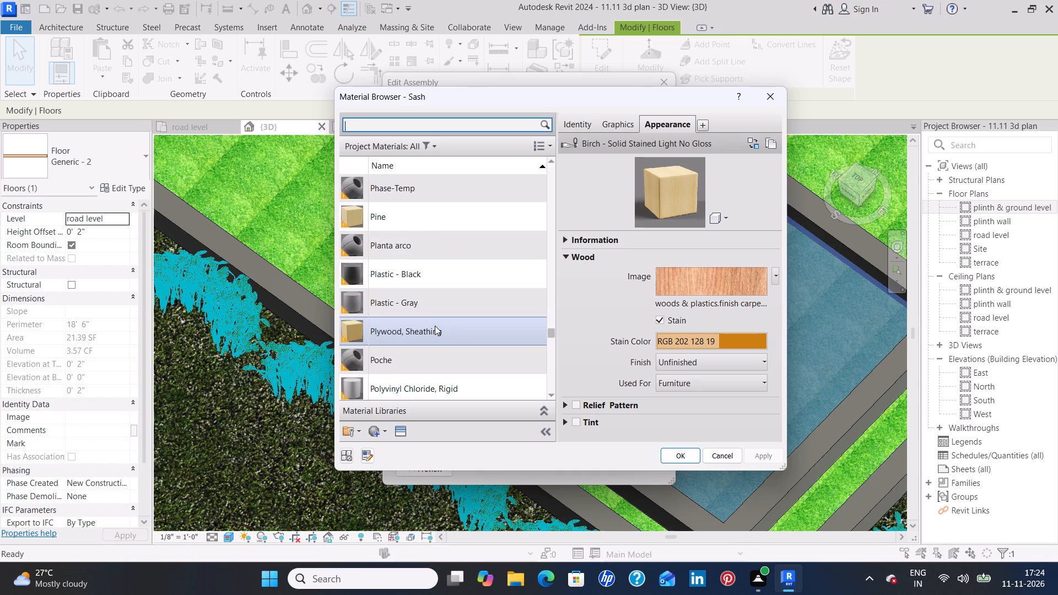
scroll(435, 326, down, 4)
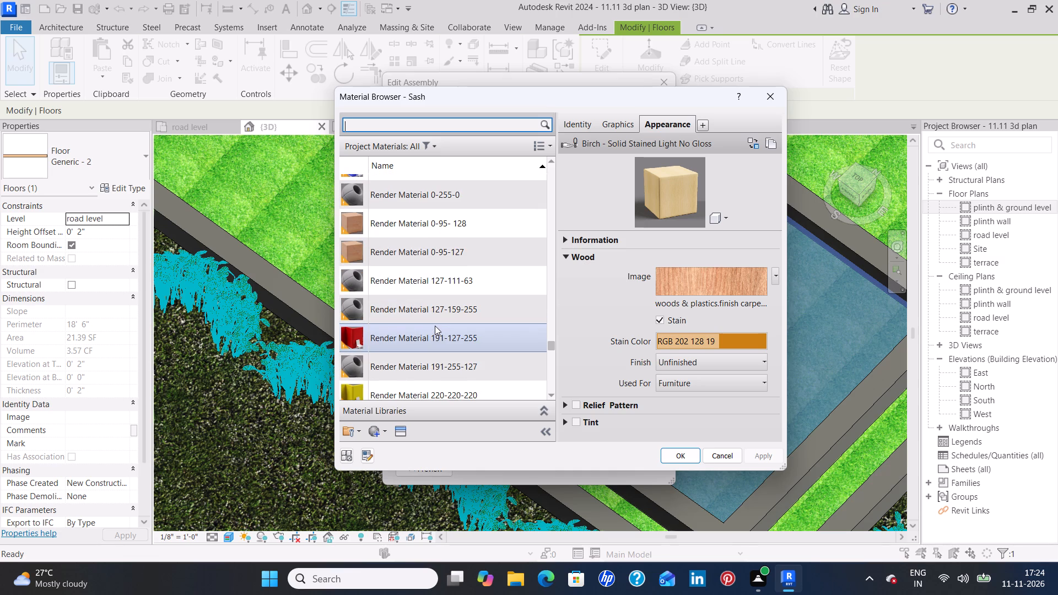
scroll(435, 326, down, 1)
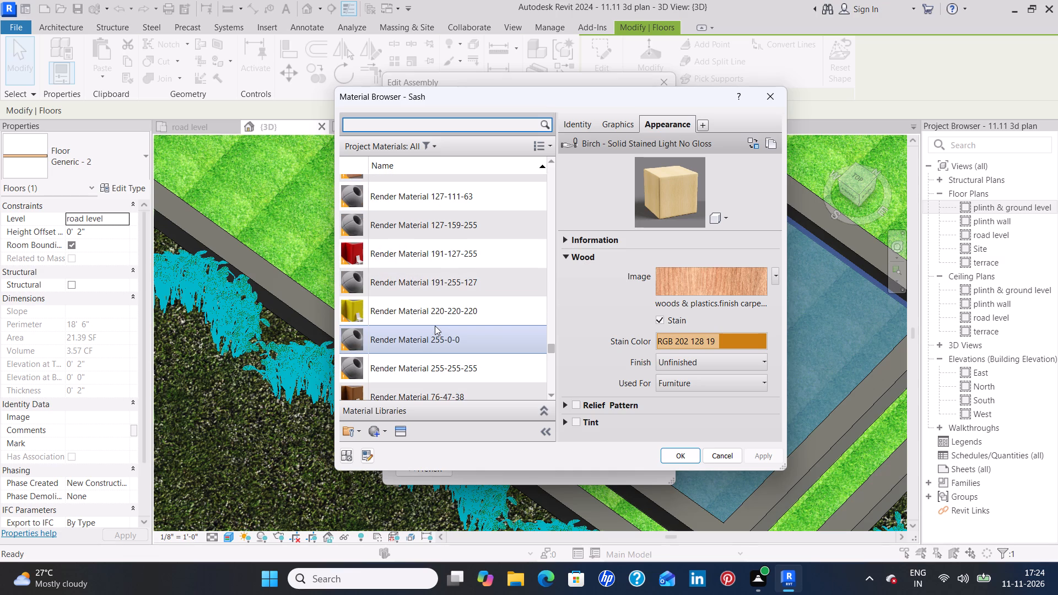
scroll(435, 326, down, 1)
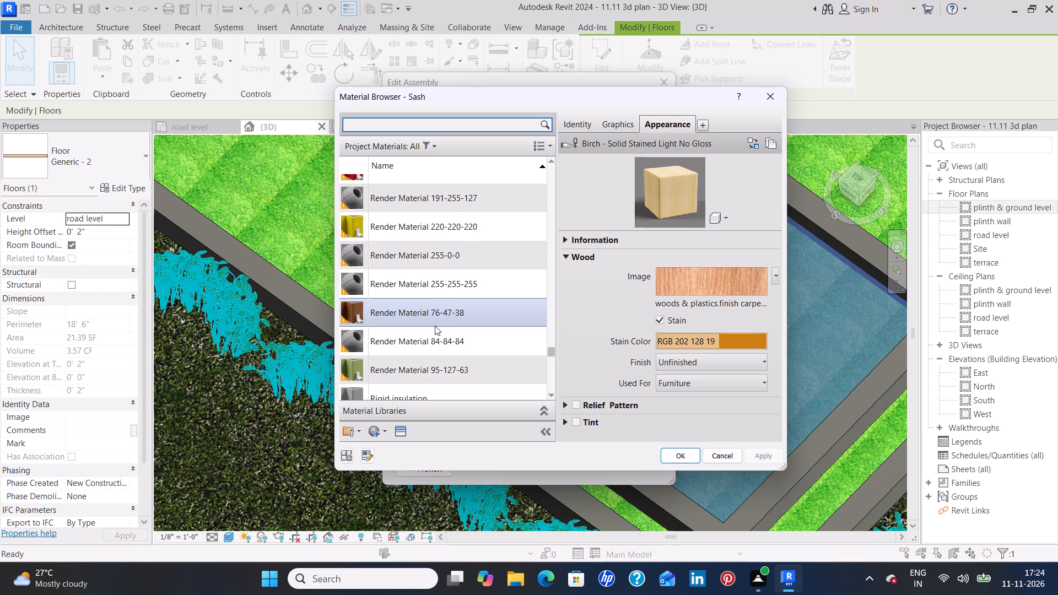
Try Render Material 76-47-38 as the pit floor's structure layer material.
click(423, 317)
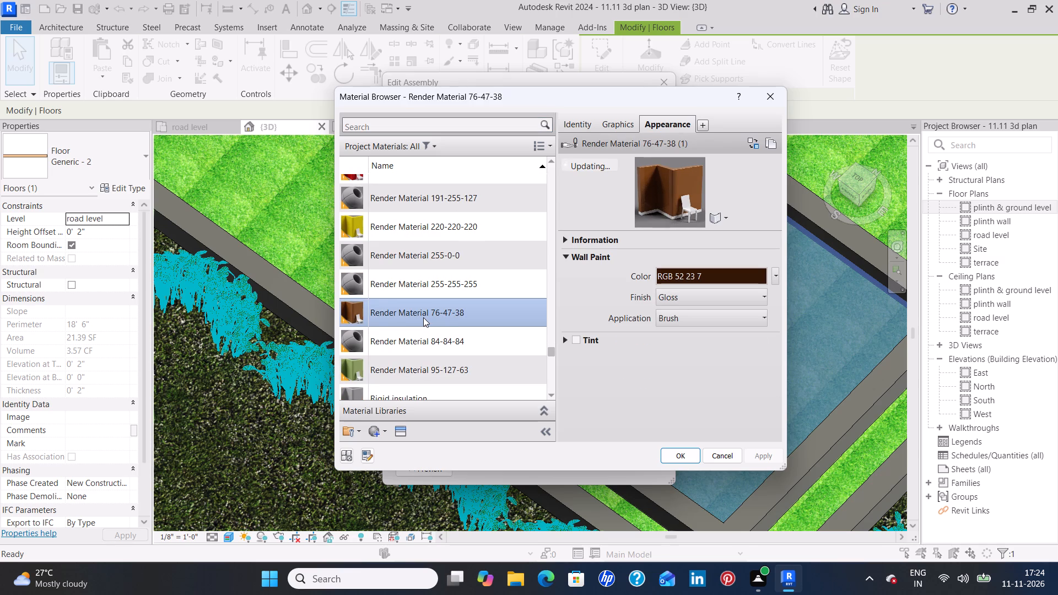
Set the structure layer material of the pit's Generic - 2 floor to Earth and apply the type change.
scroll(423, 317, down, 2)
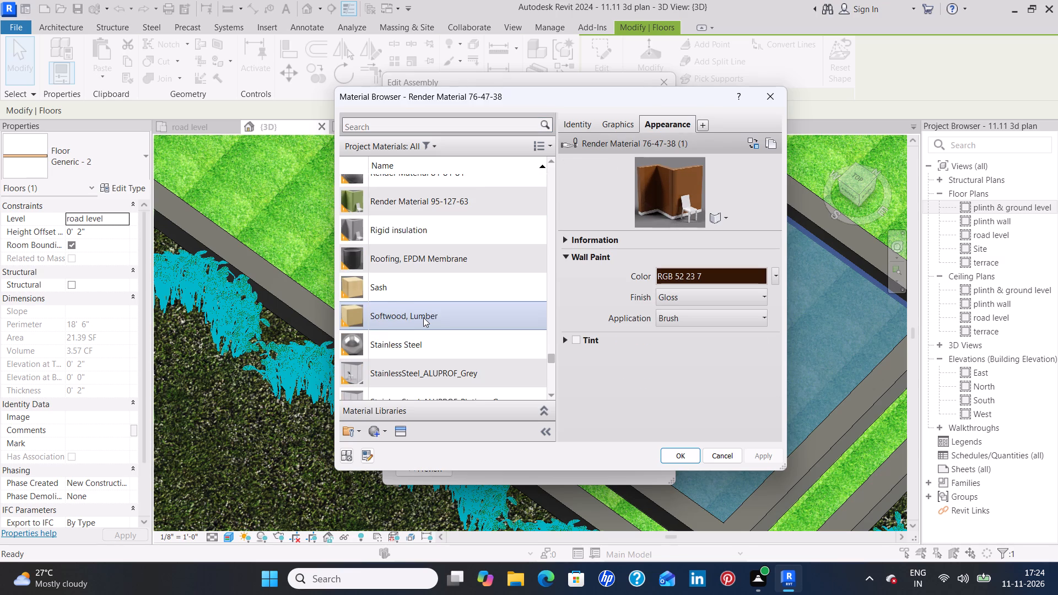
scroll(423, 317, down, 2)
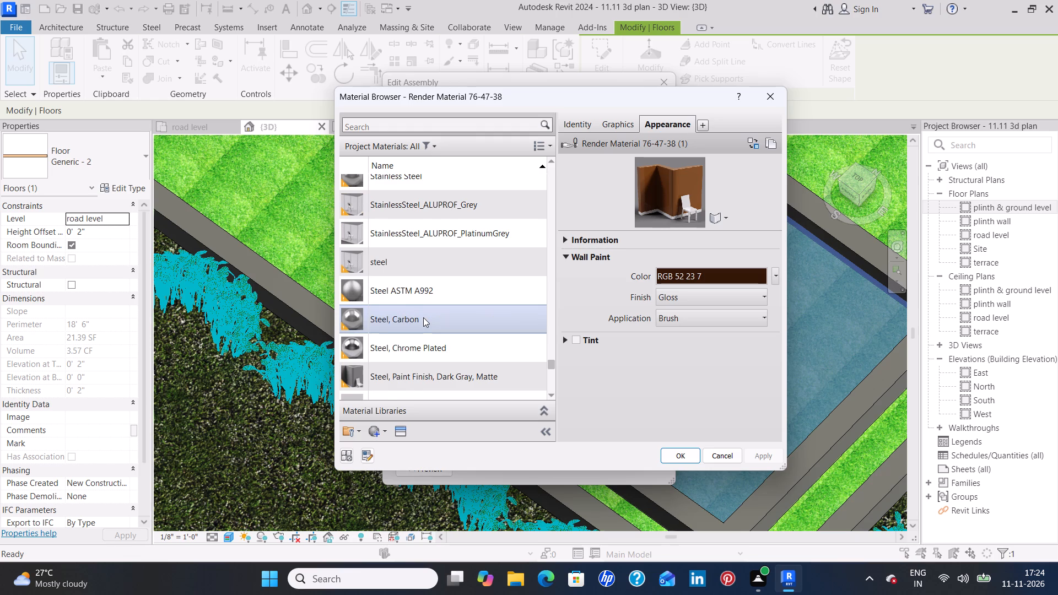
scroll(423, 317, down, 4)
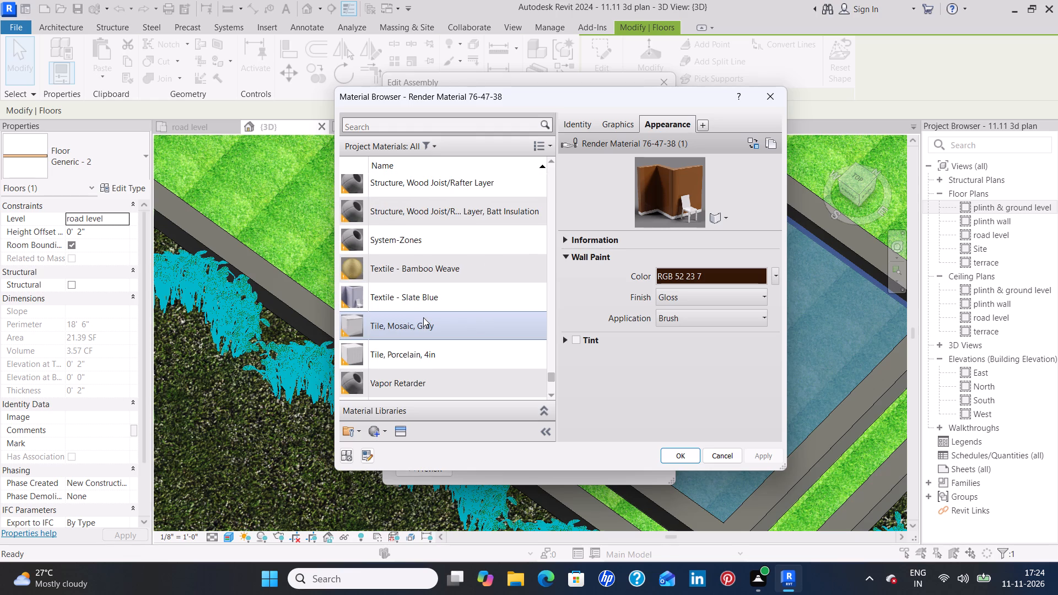
scroll(423, 317, down, 1)
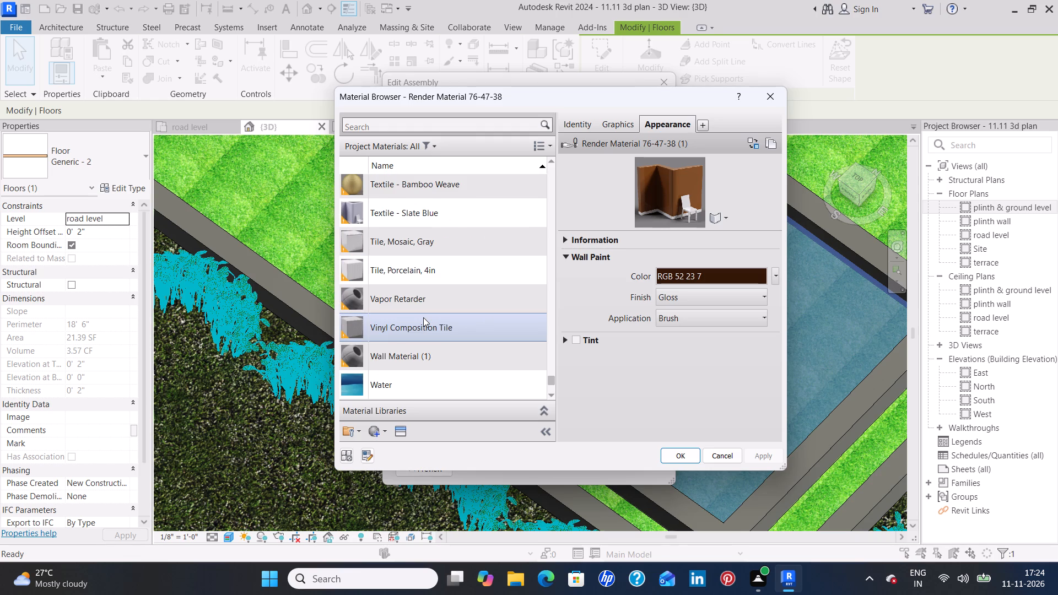
scroll(423, 317, down, 7)
scroll(423, 317, up, 6)
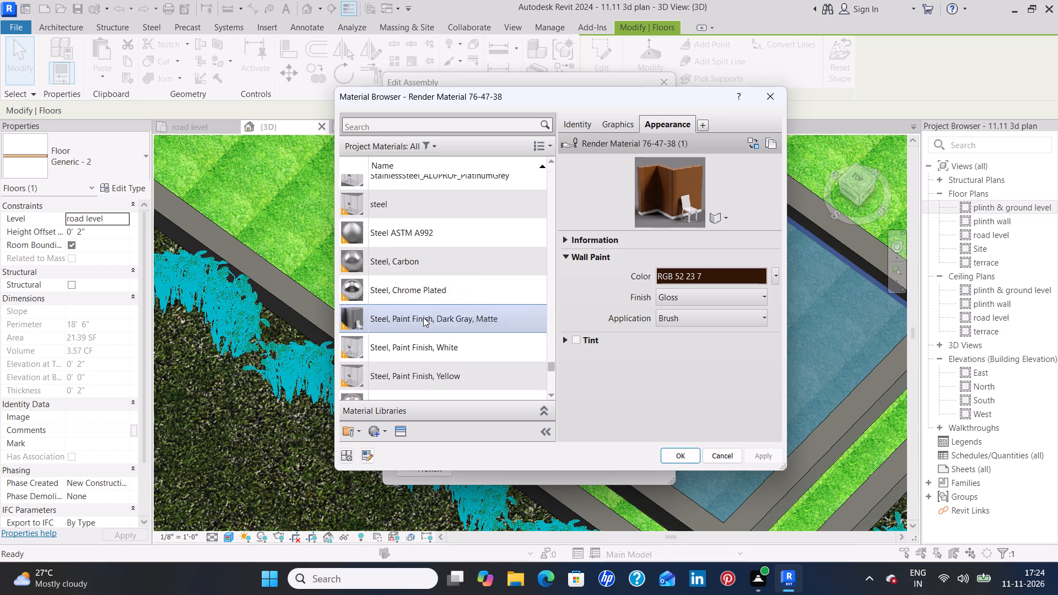
scroll(423, 317, up, 19)
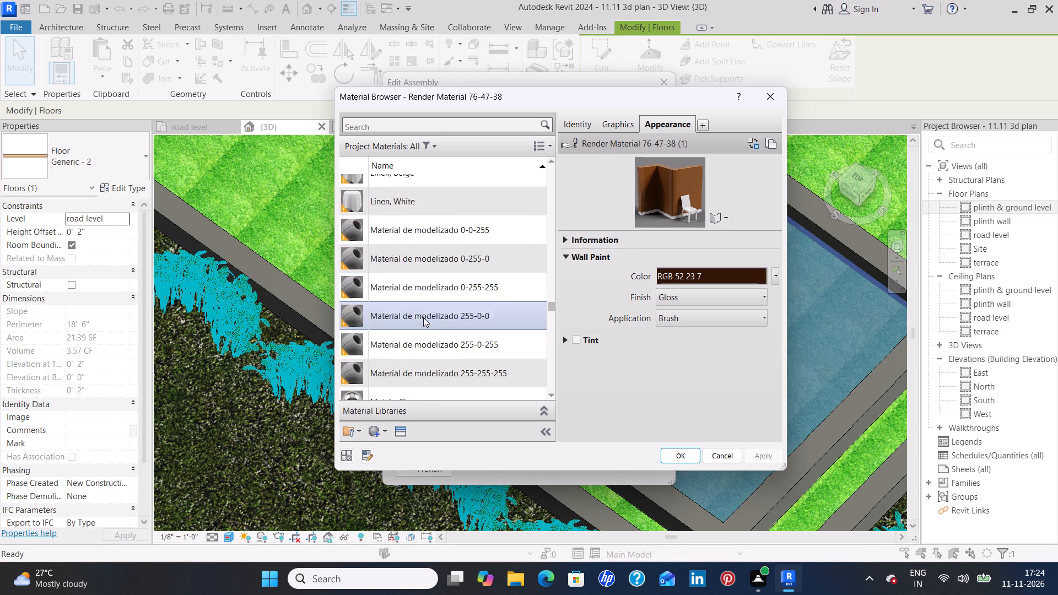
scroll(423, 317, up, 11)
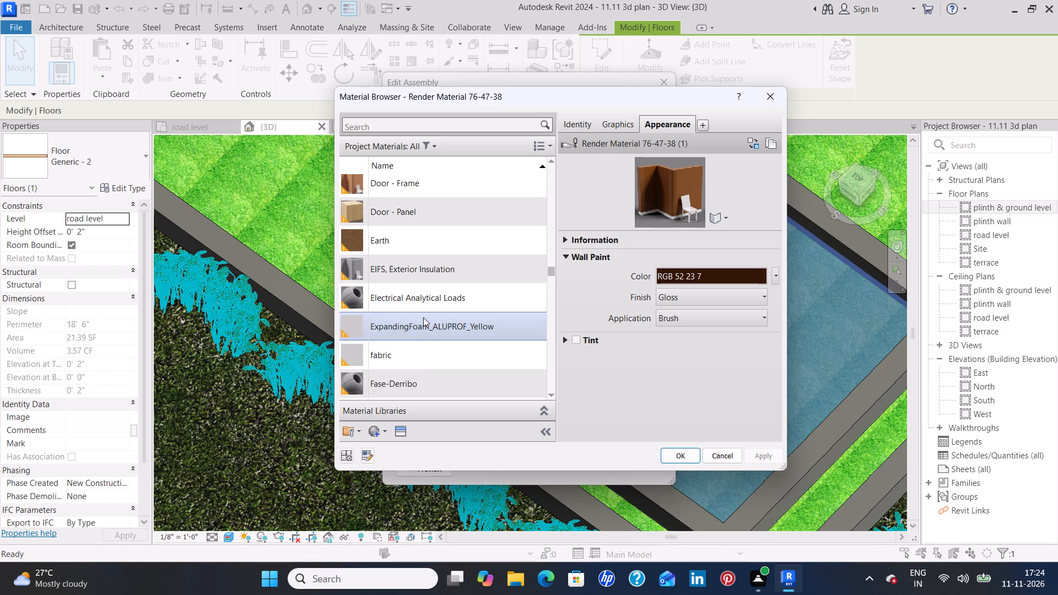
scroll(423, 317, down, 1)
scroll(423, 317, up, 1)
click(419, 248)
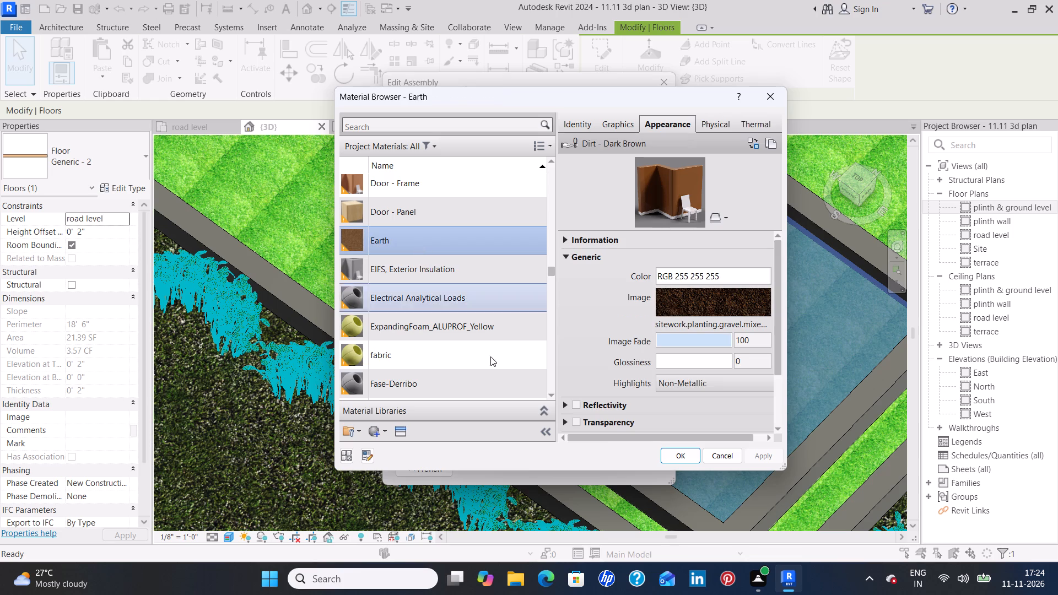
click(682, 460)
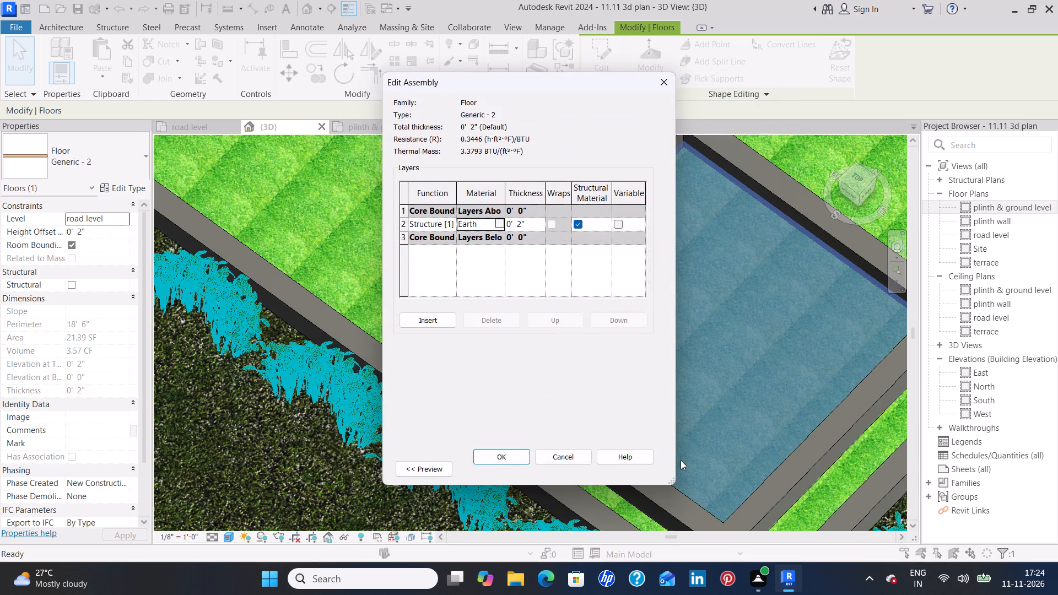
click(492, 458)
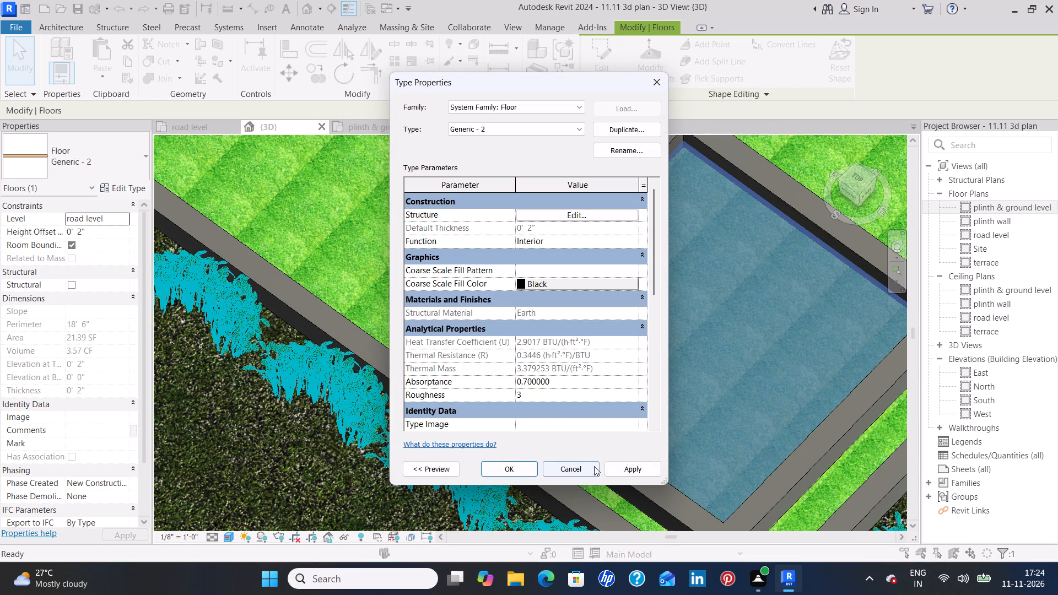
click(630, 472)
click(508, 470)
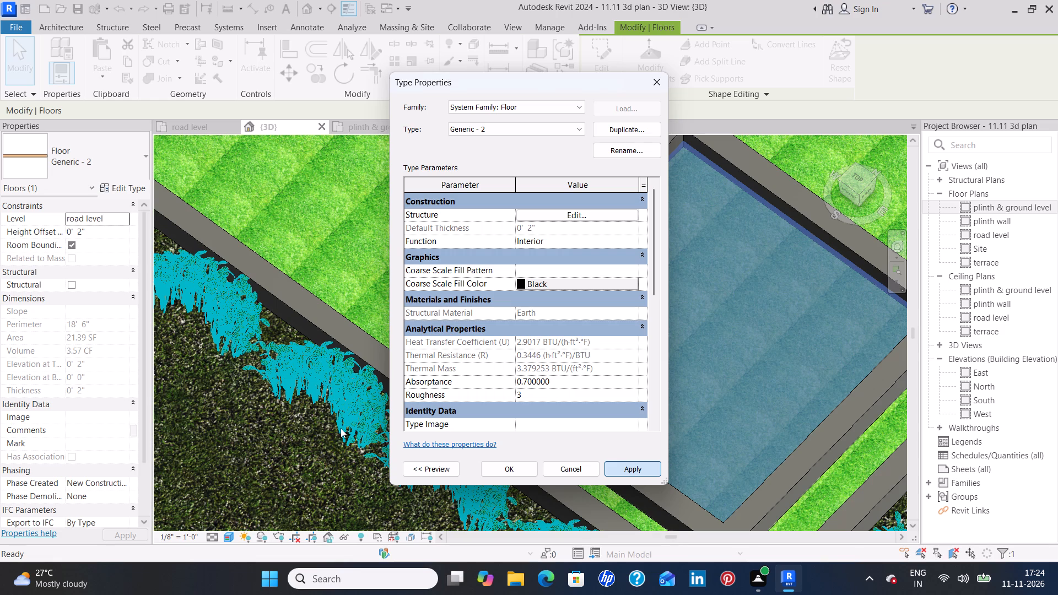
Leave the floor type properties and examine the pit's Earth floor and the row of plants along the lawn's curb up close.
click(424, 283)
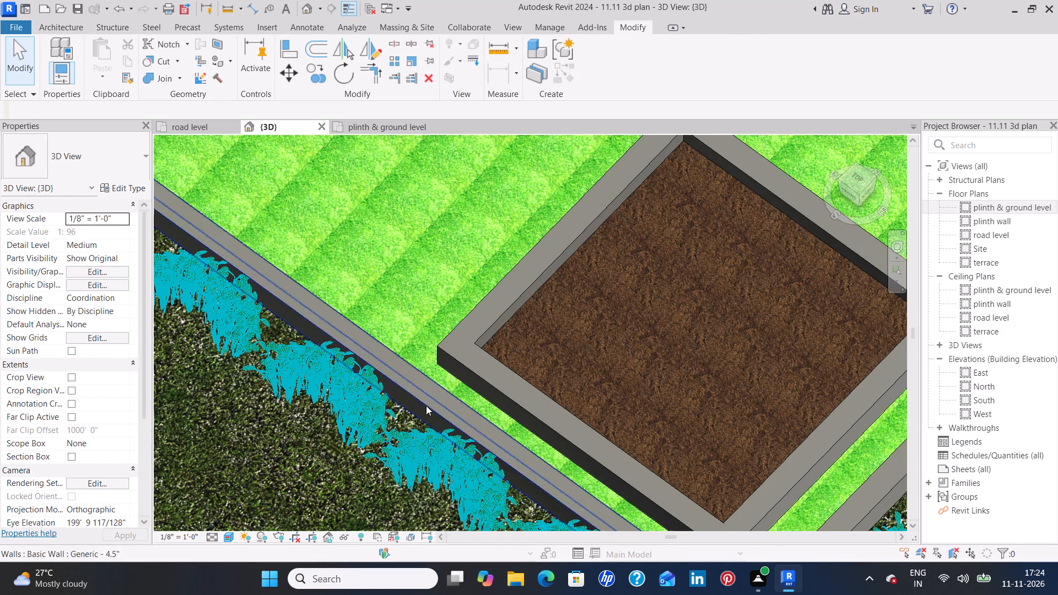
scroll(399, 438, down, 3)
scroll(447, 386, down, 3)
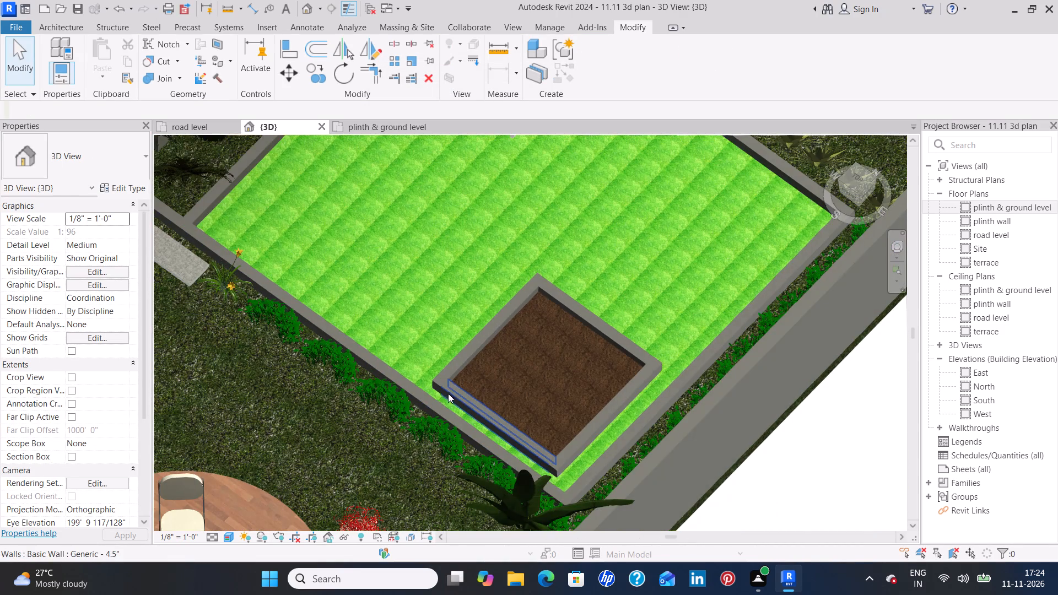
click(284, 423)
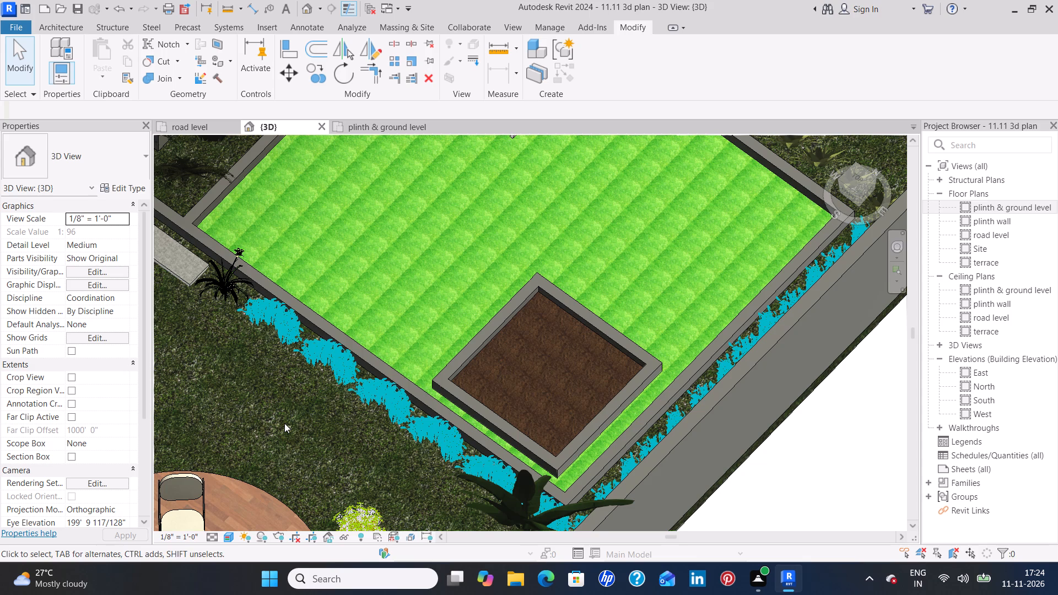
click(381, 318)
click(383, 403)
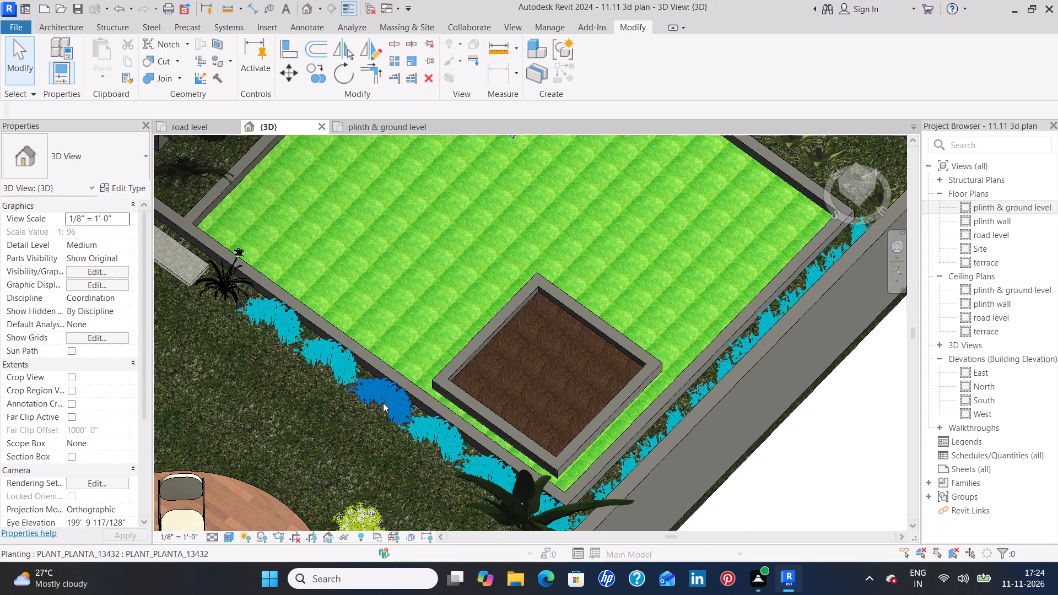
key(Escape)
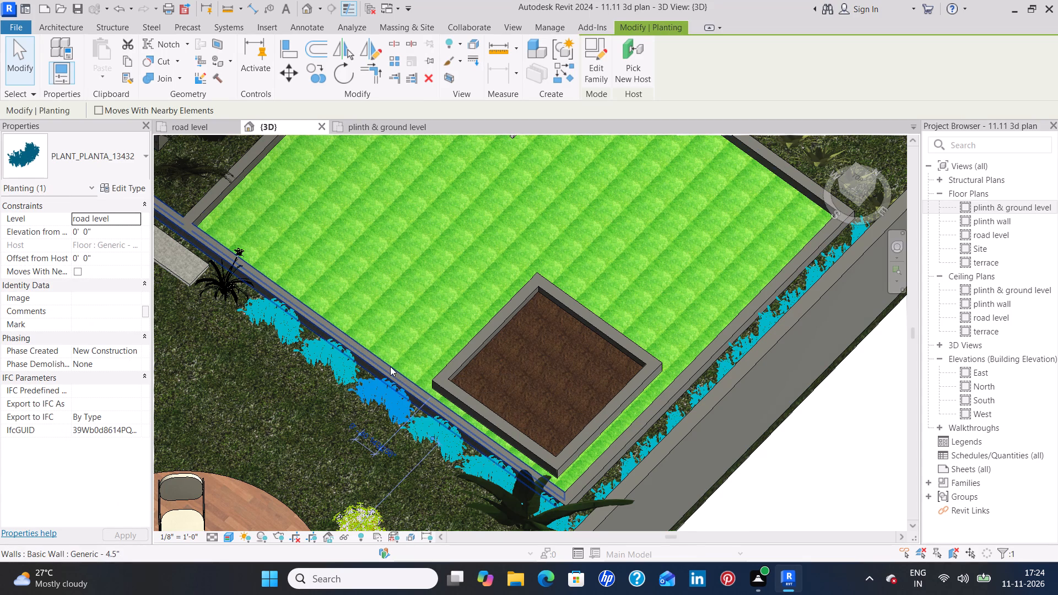
scroll(402, 373, up, 8)
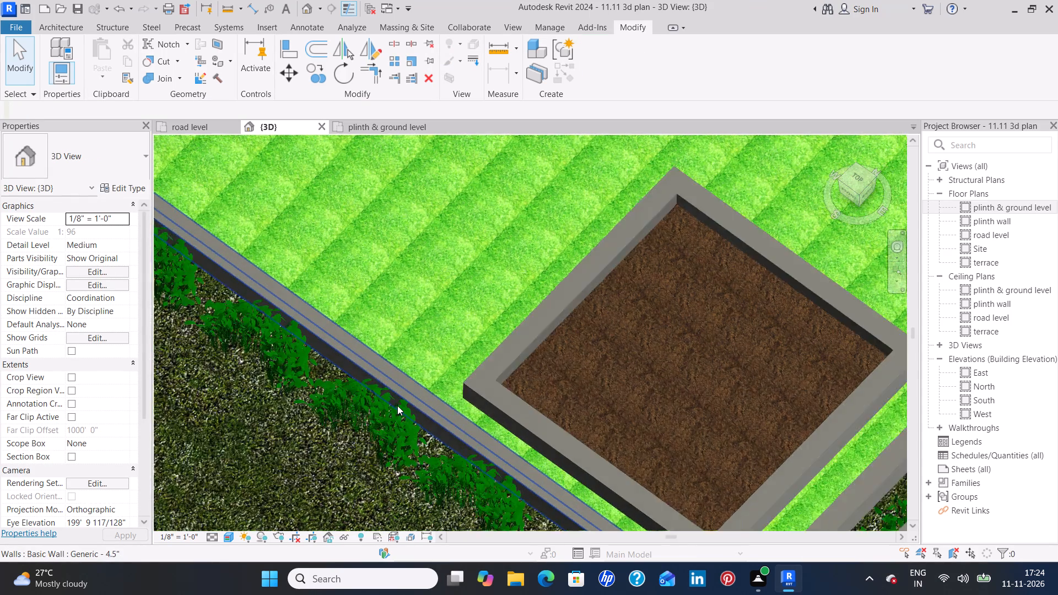
scroll(397, 405, up, 4)
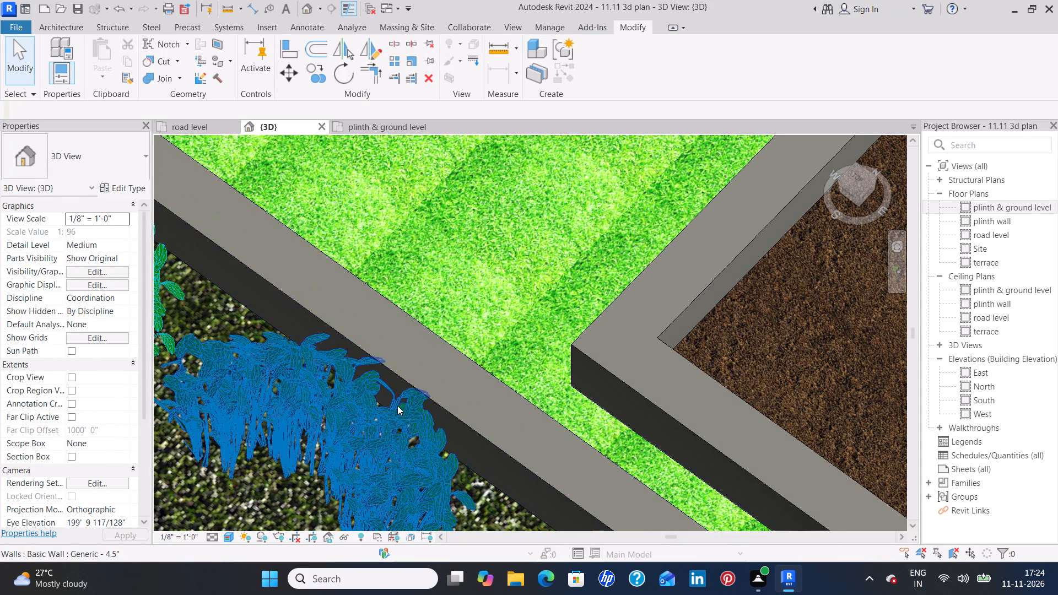
scroll(398, 398, up, 3)
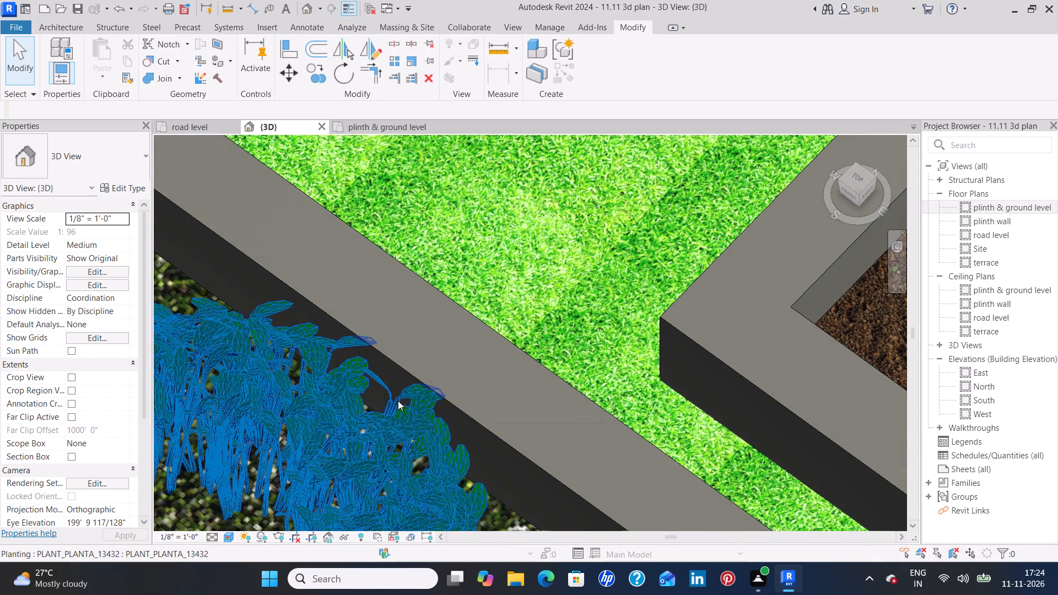
scroll(392, 401, down, 4)
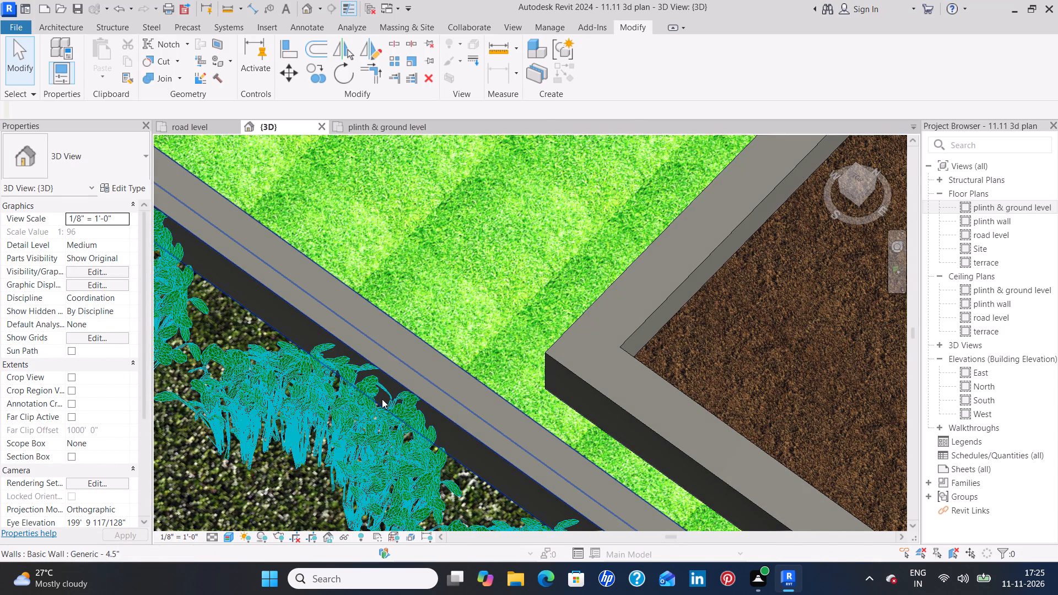
scroll(382, 399, up, 2)
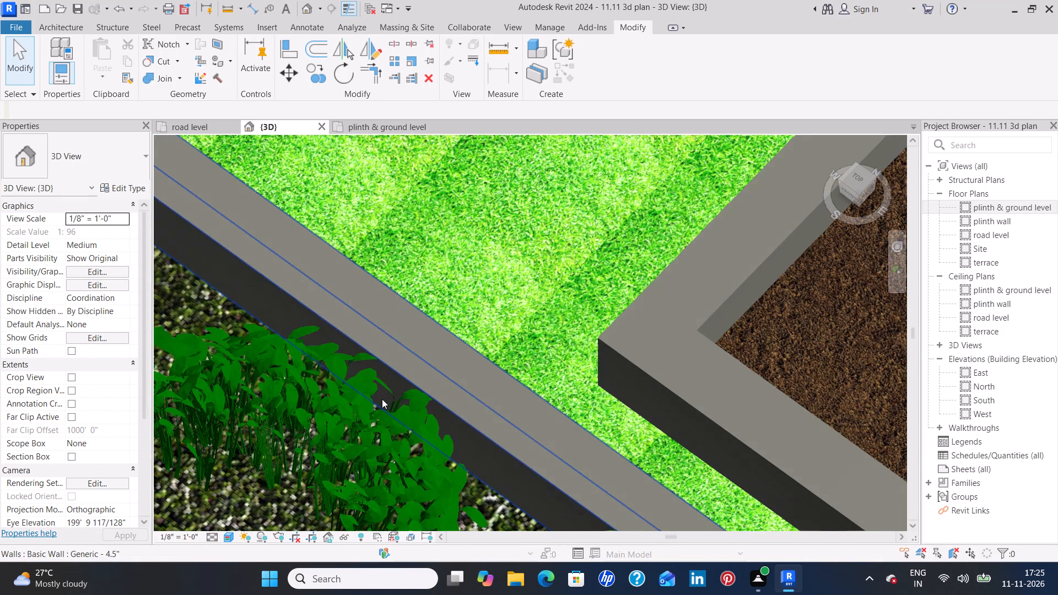
scroll(382, 399, down, 2)
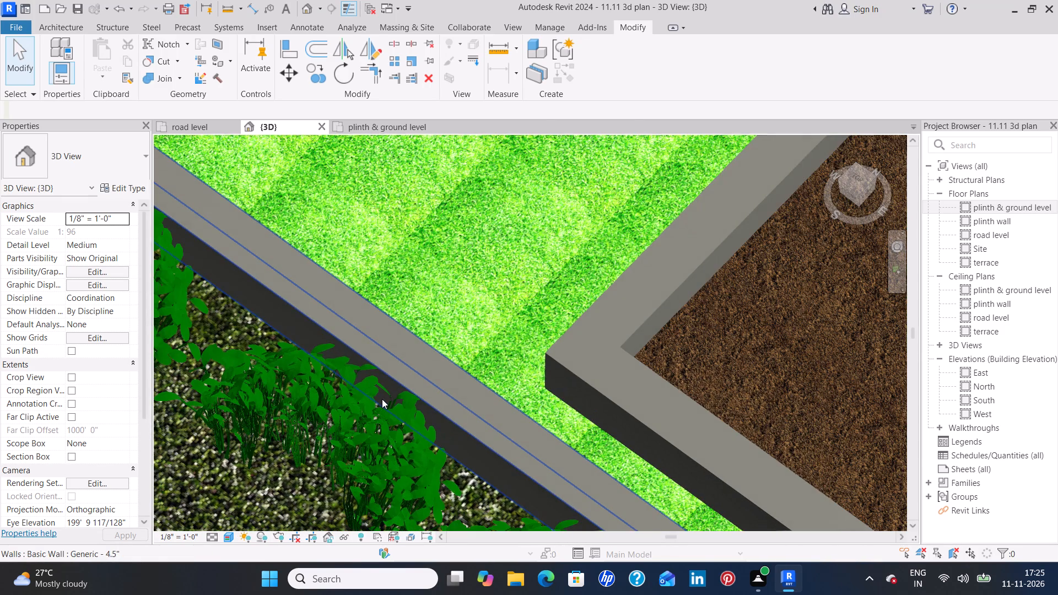
scroll(382, 399, down, 10)
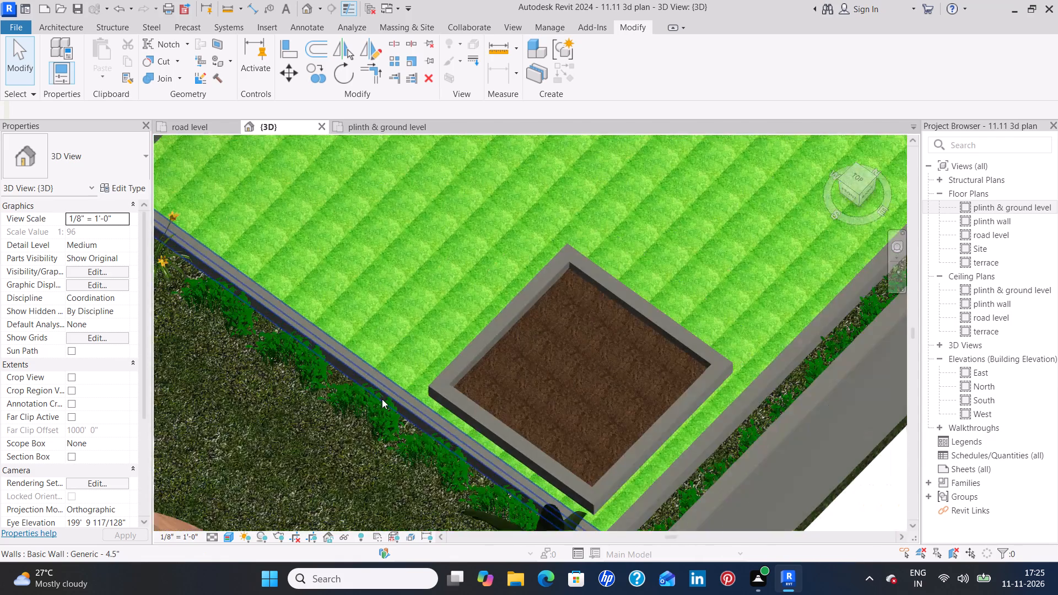
scroll(382, 399, down, 4)
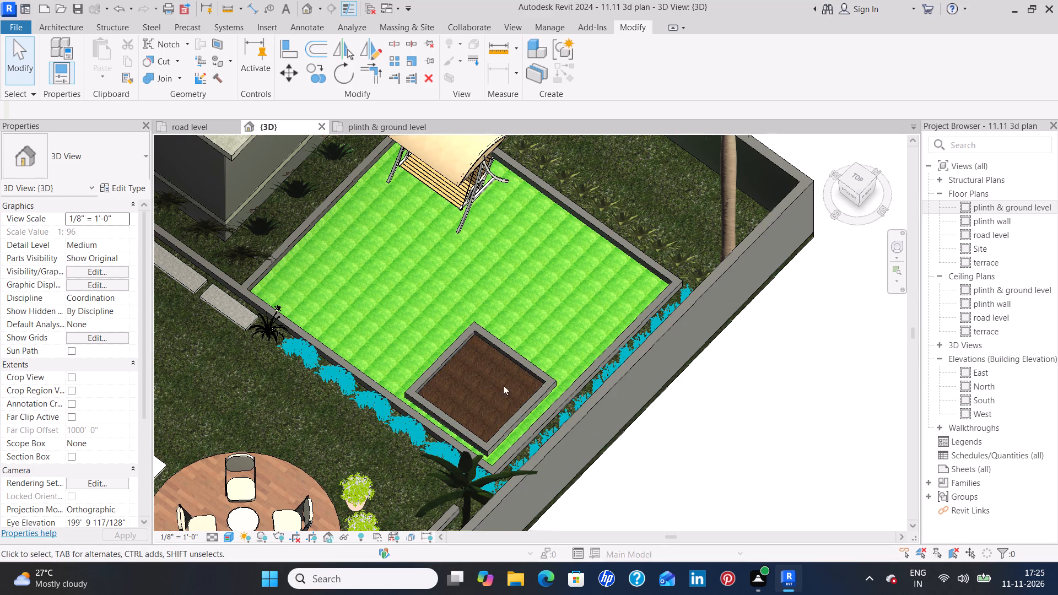
Review the whole garden and the house's front facade in the 3D view.
scroll(506, 372, down, 6)
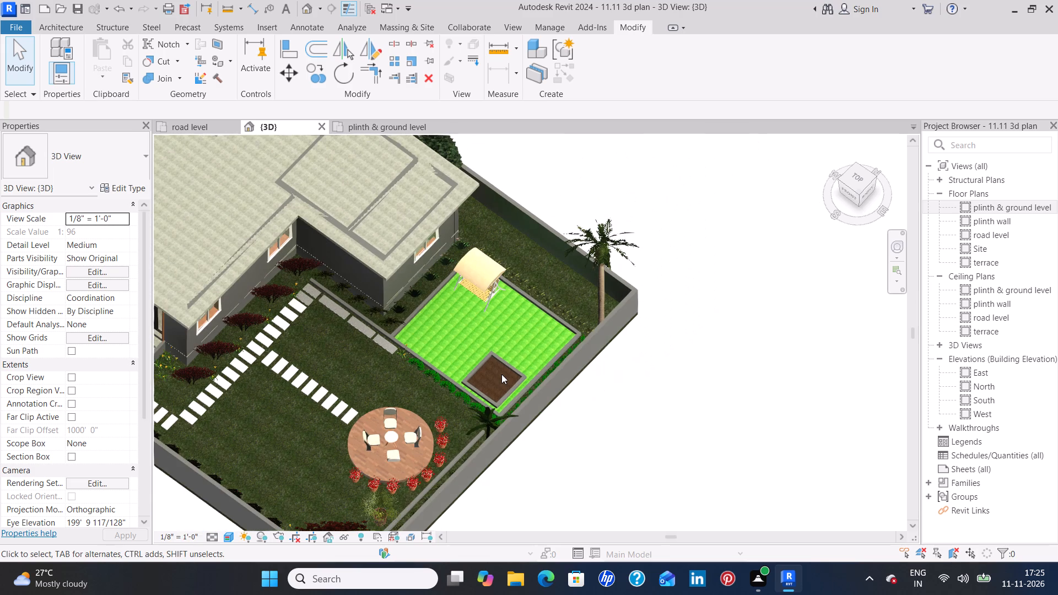
shift+middle_drag(501, 374, 525, 283)
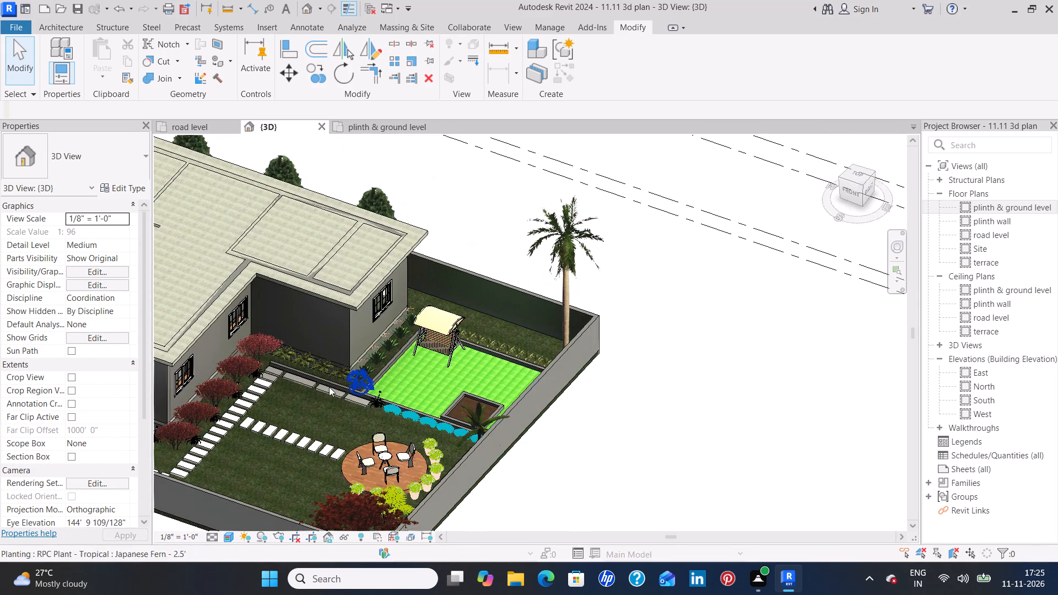
shift+middle_drag(273, 402, 382, 290)
middle_drag(282, 437, 634, 382)
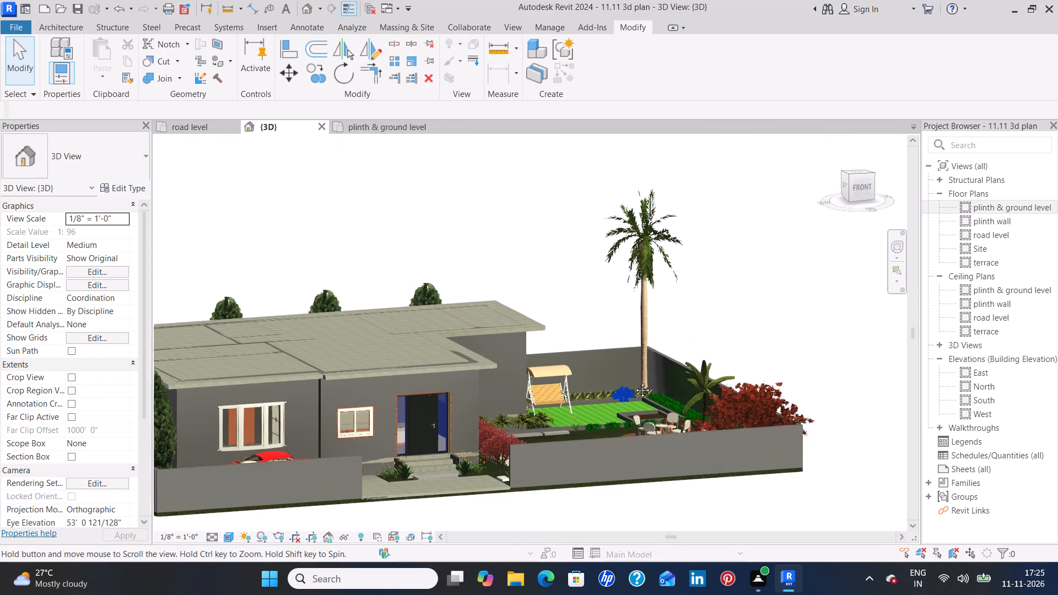
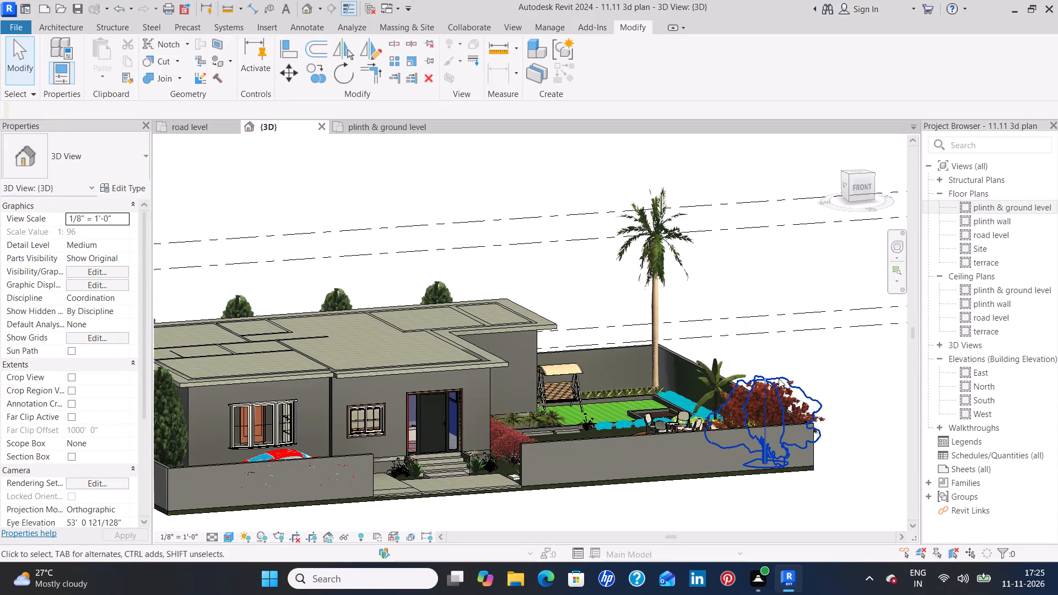
Examine the garden's lawn pit, hedge planting, palm and swinging patio chair up close, along with the house front.
scroll(677, 408, up, 8)
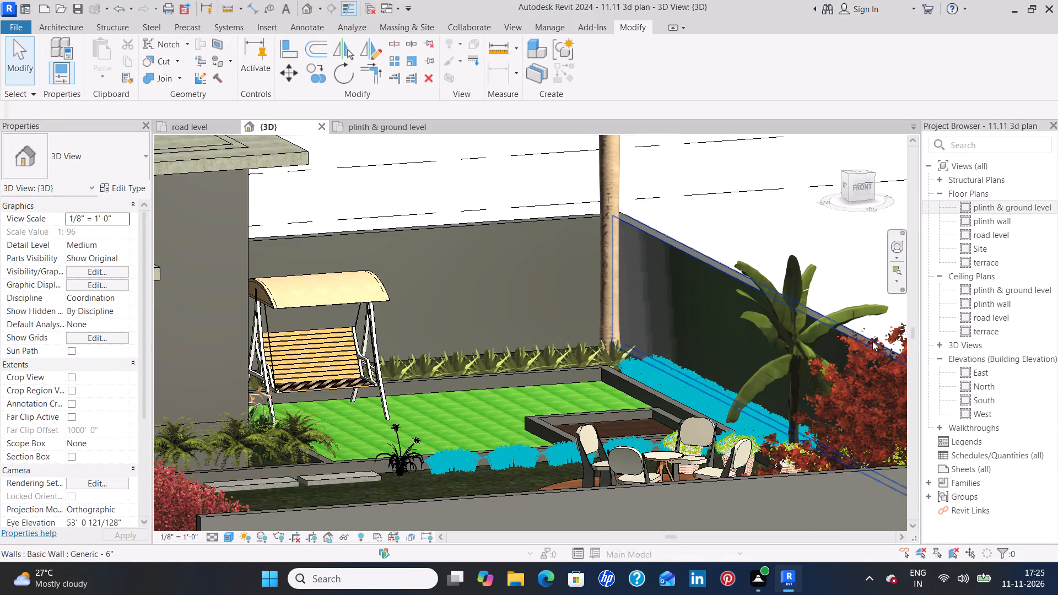
scroll(780, 367, up, 4)
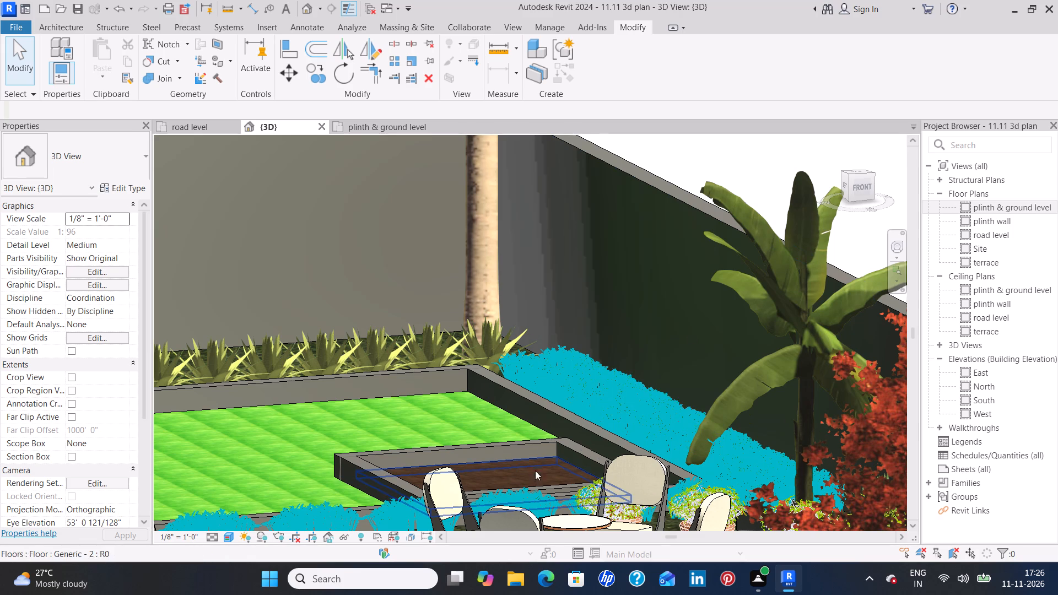
scroll(604, 411, up, 3)
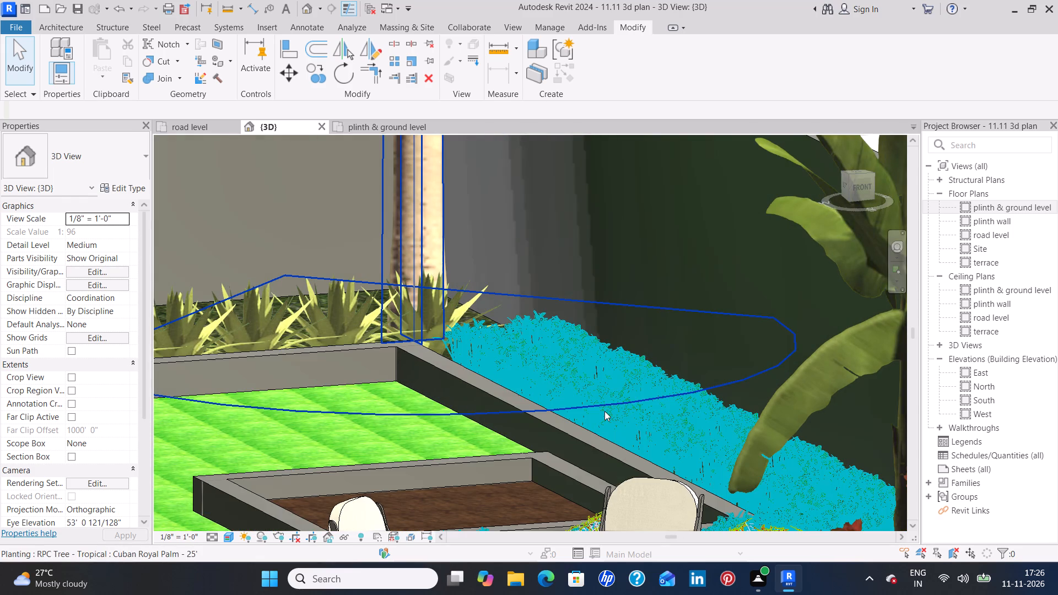
scroll(604, 411, up, 5)
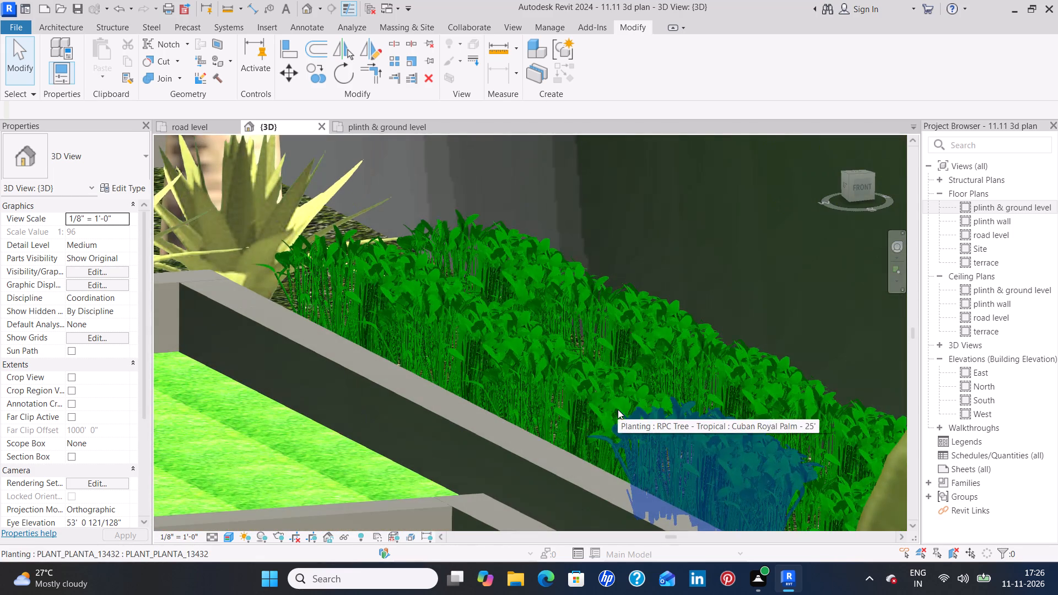
scroll(618, 411, down, 12)
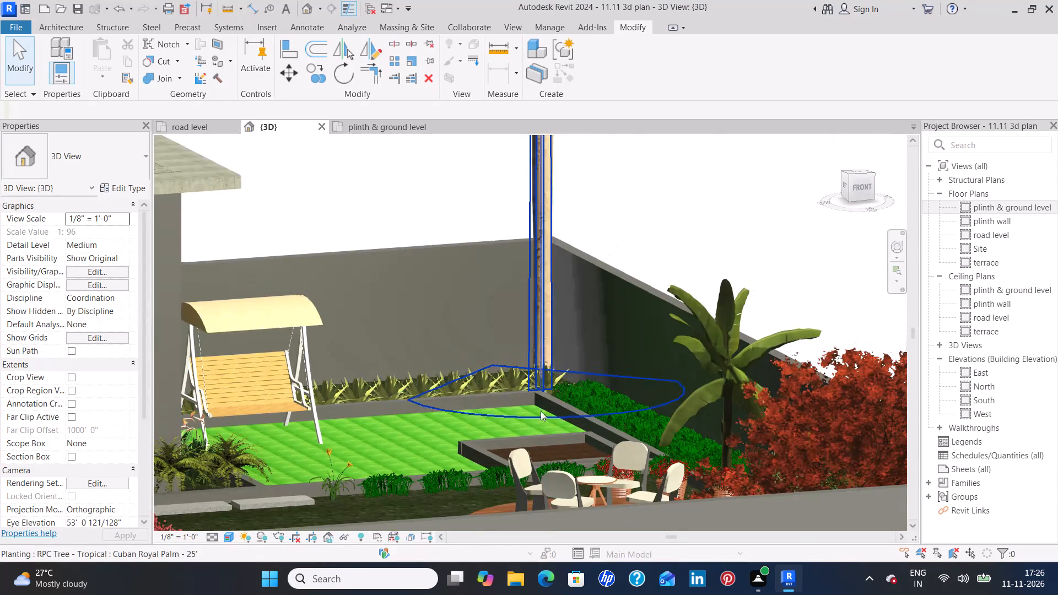
scroll(419, 380, down, 3)
scroll(294, 376, up, 2)
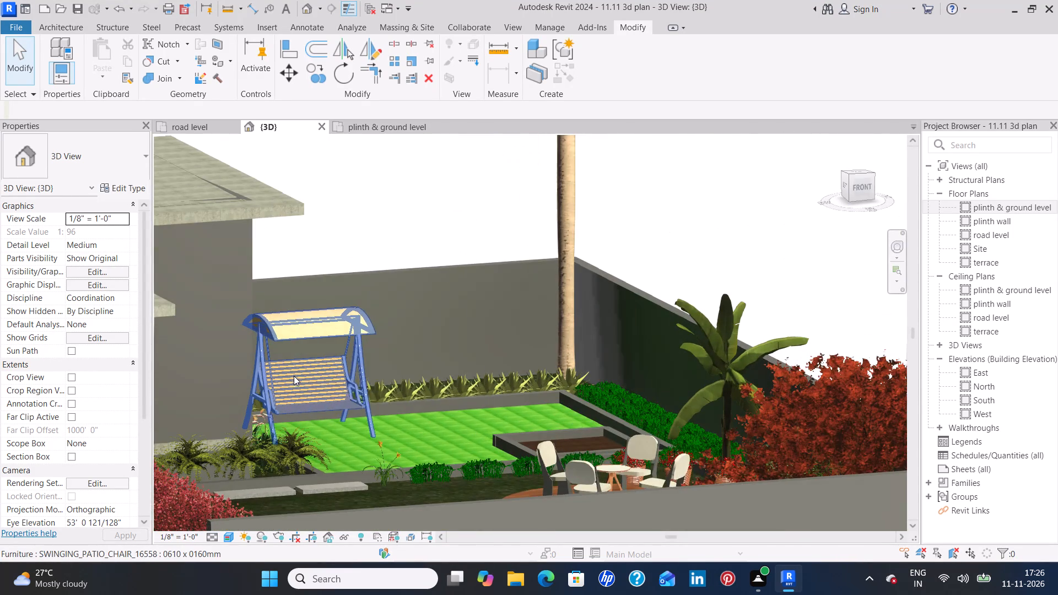
scroll(294, 376, up, 3)
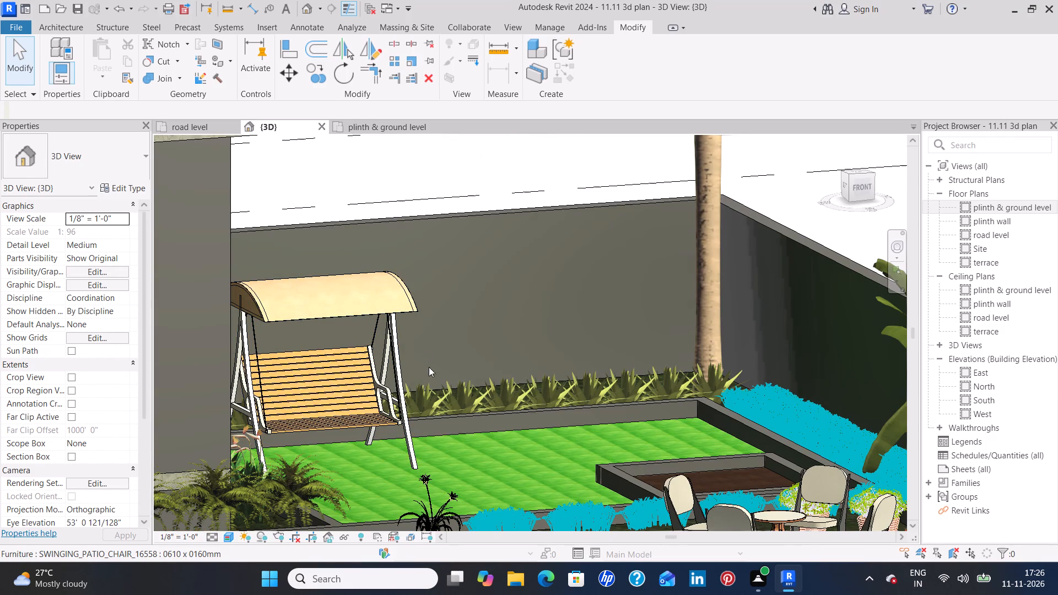
scroll(313, 418, up, 3)
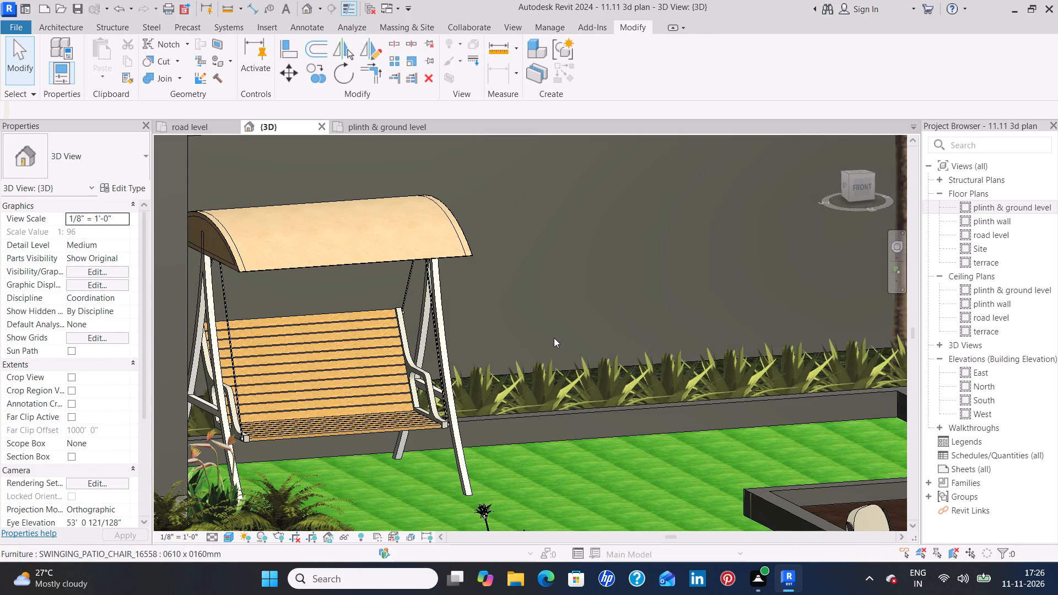
scroll(554, 338, down, 8)
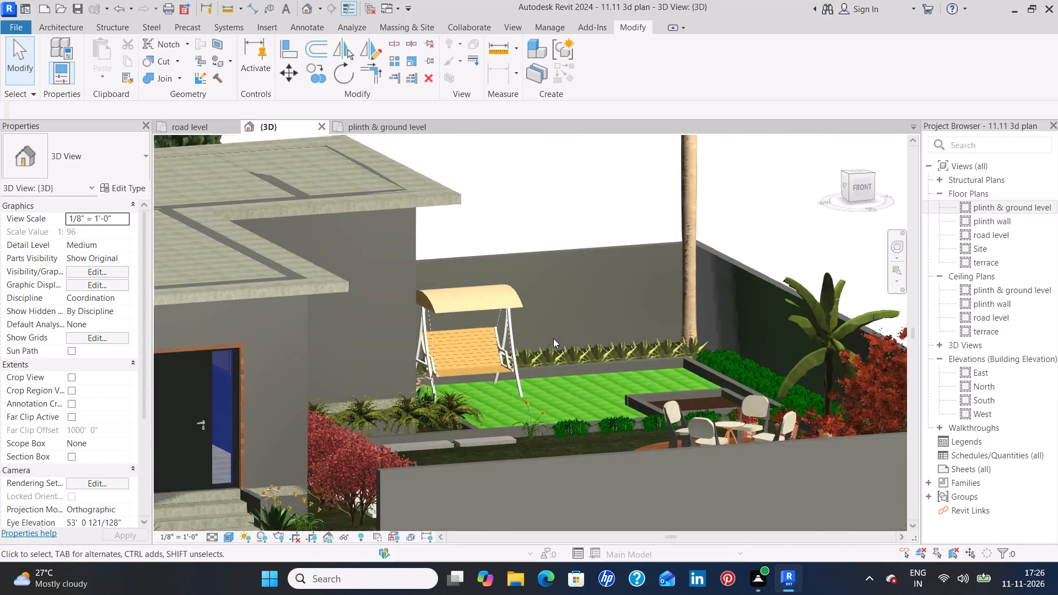
scroll(553, 338, down, 4)
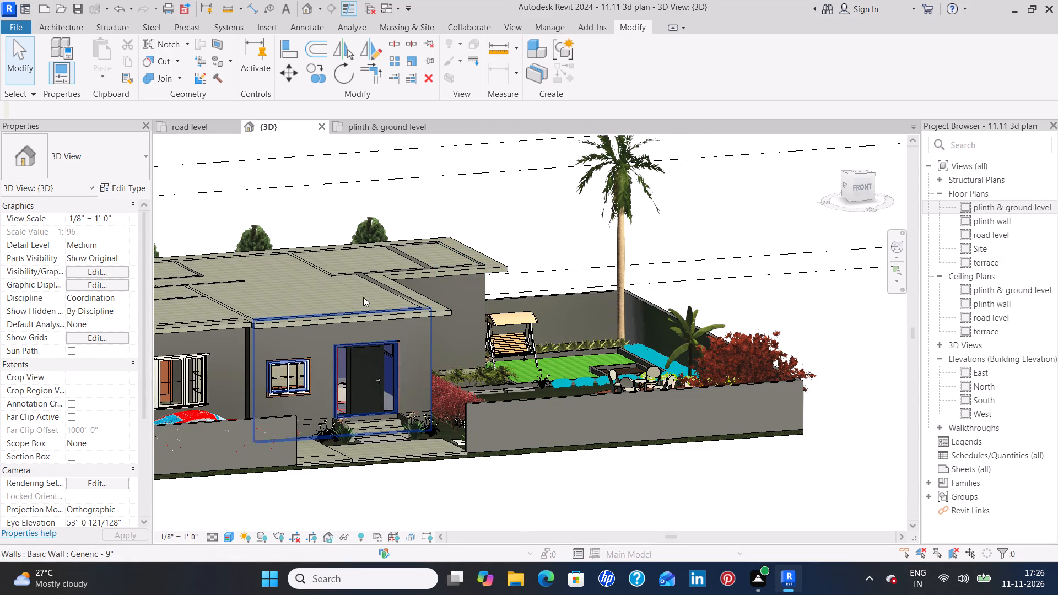
scroll(370, 322, down, 3)
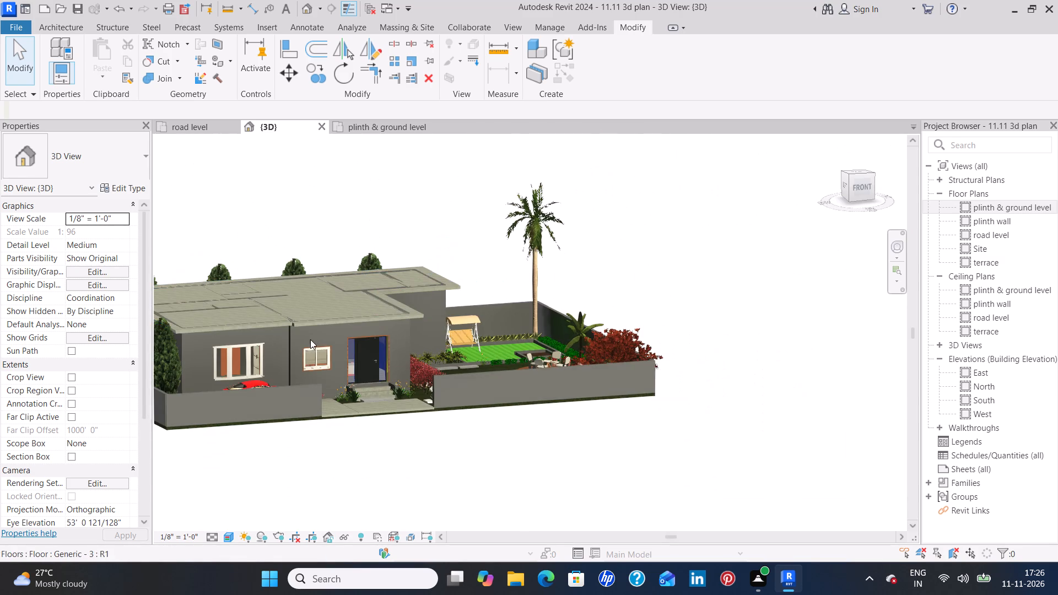
Select all the Japanese Cherry - 15' trees around the house and set their type height to 9'.
middle_drag(310, 339, 570, 342)
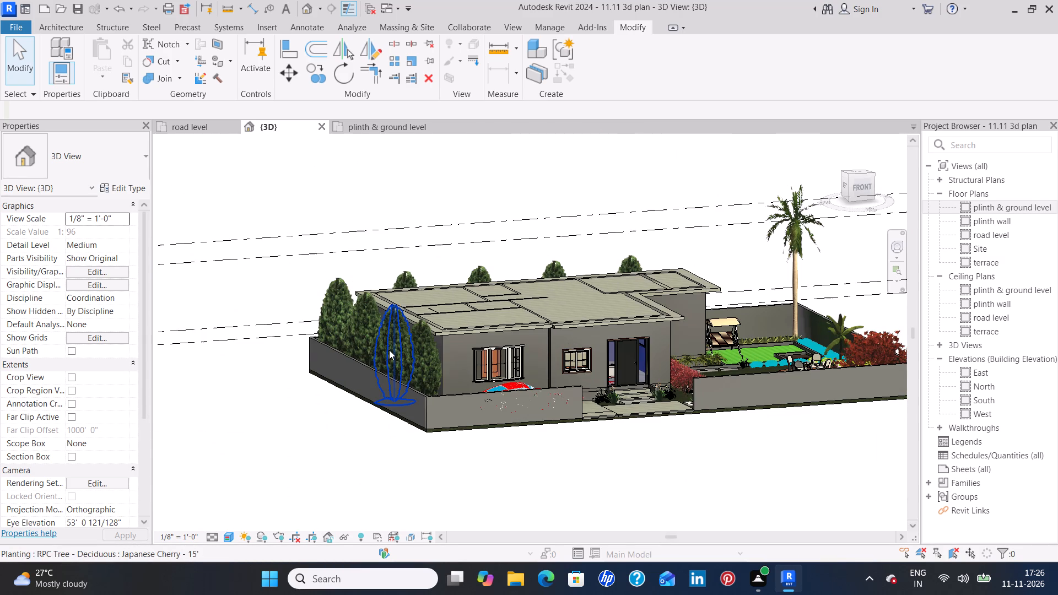
scroll(389, 350, up, 9)
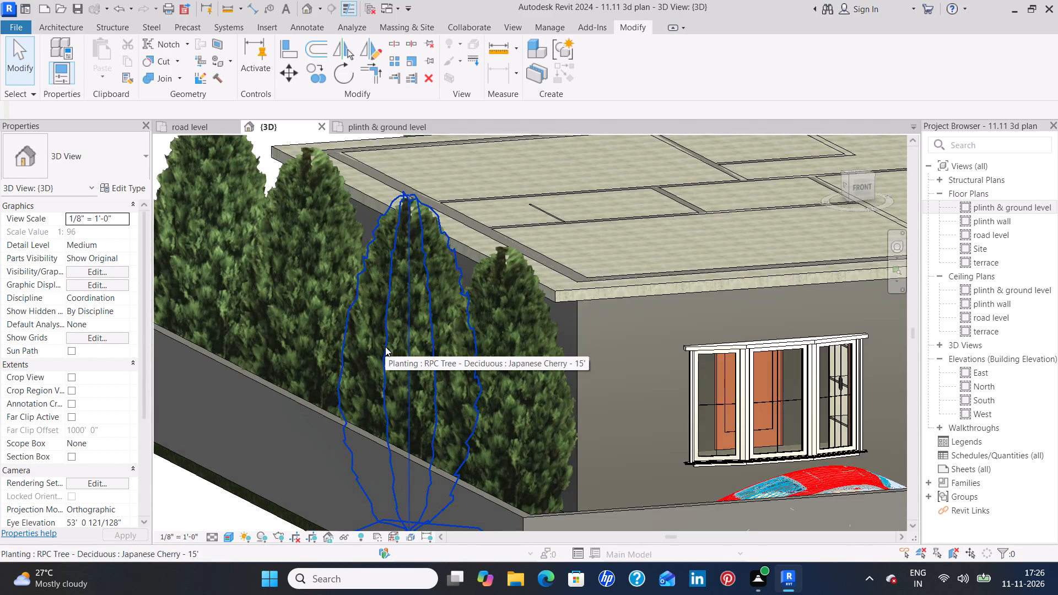
scroll(385, 347, down, 4)
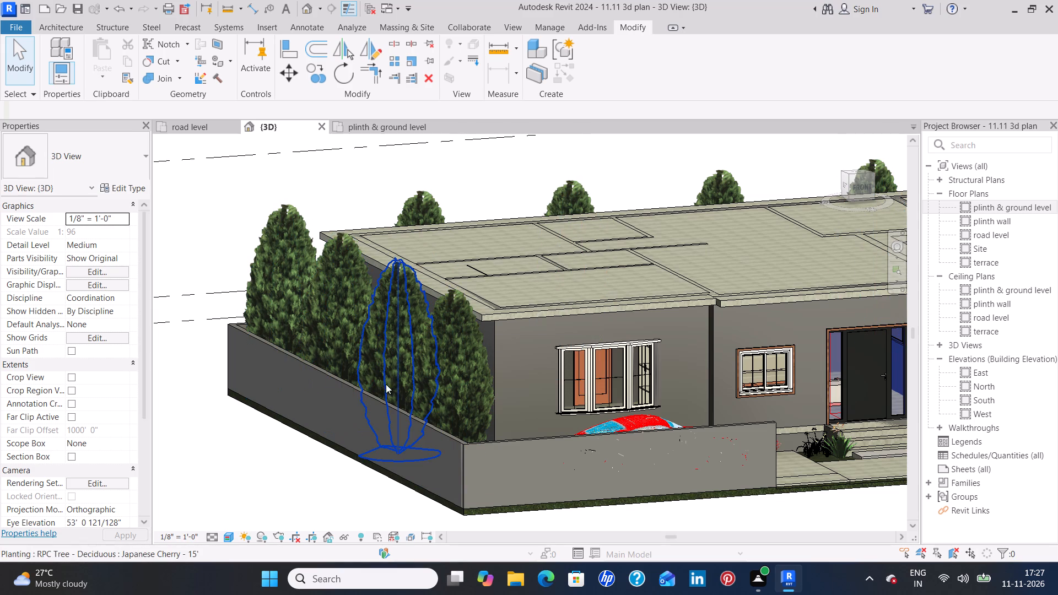
shift+middle_drag(458, 409, 638, 434)
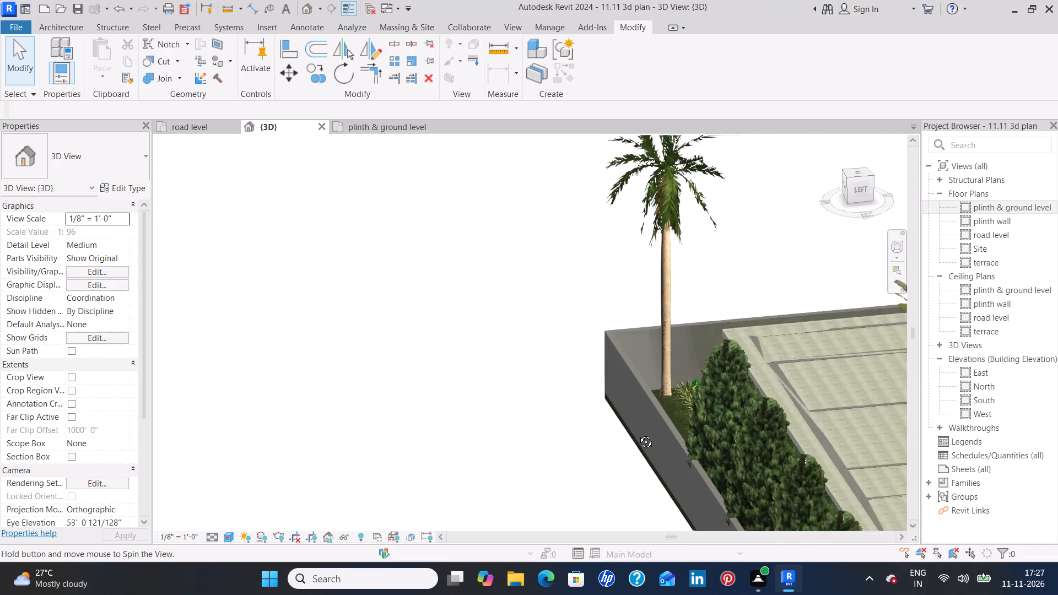
shift+middle_drag(638, 434, 553, 380)
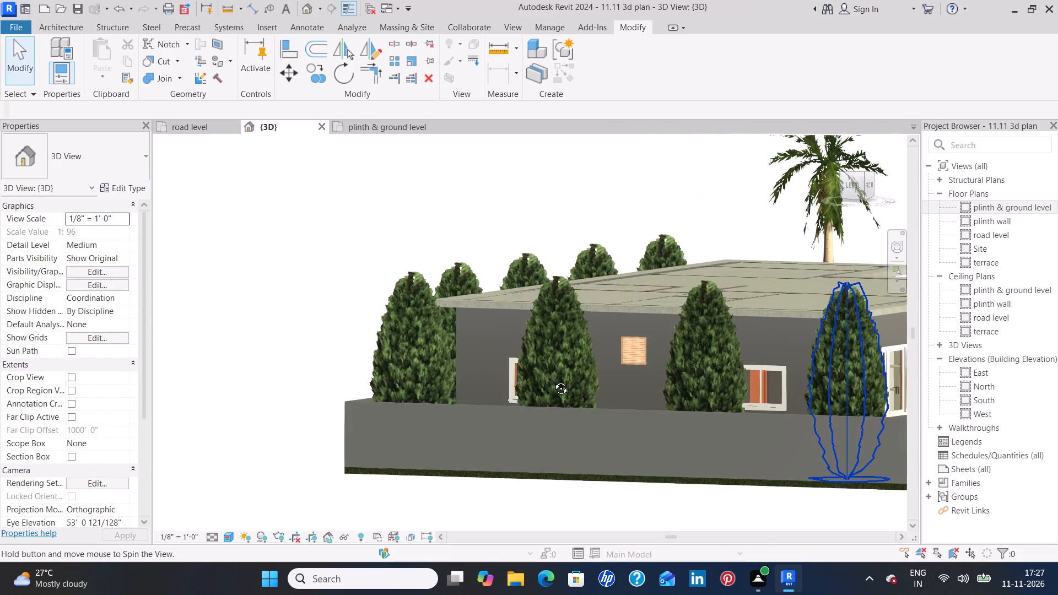
shift+middle_drag(553, 380, 692, 419)
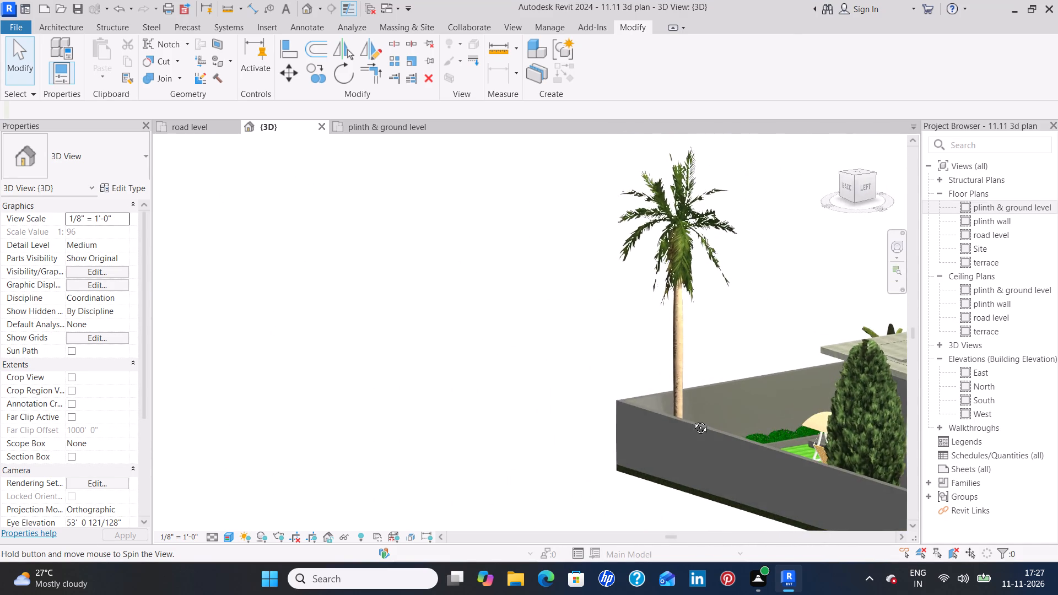
shift+middle_drag(692, 419, 513, 412)
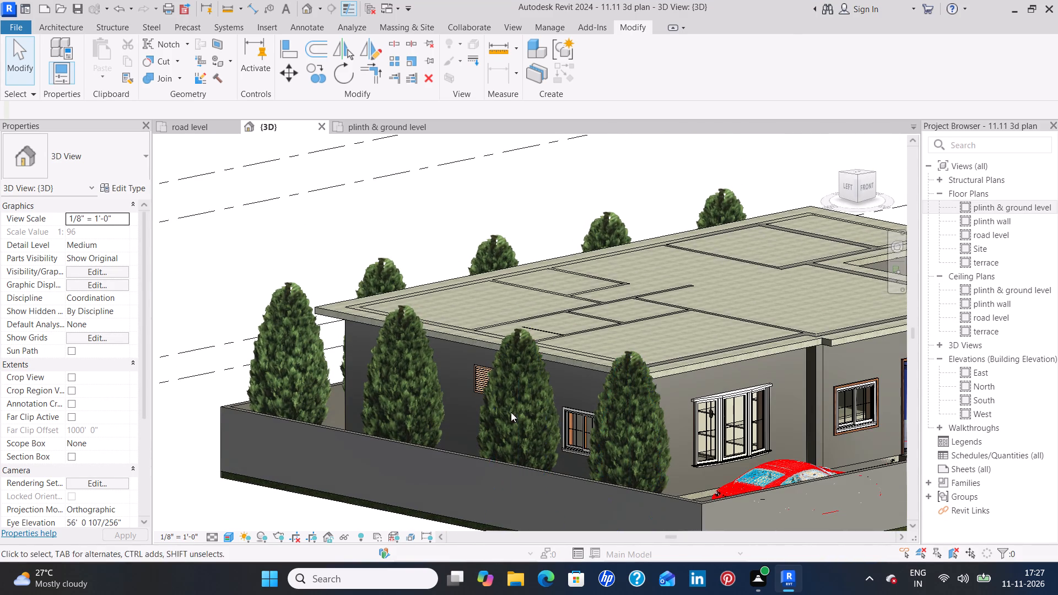
click(506, 399)
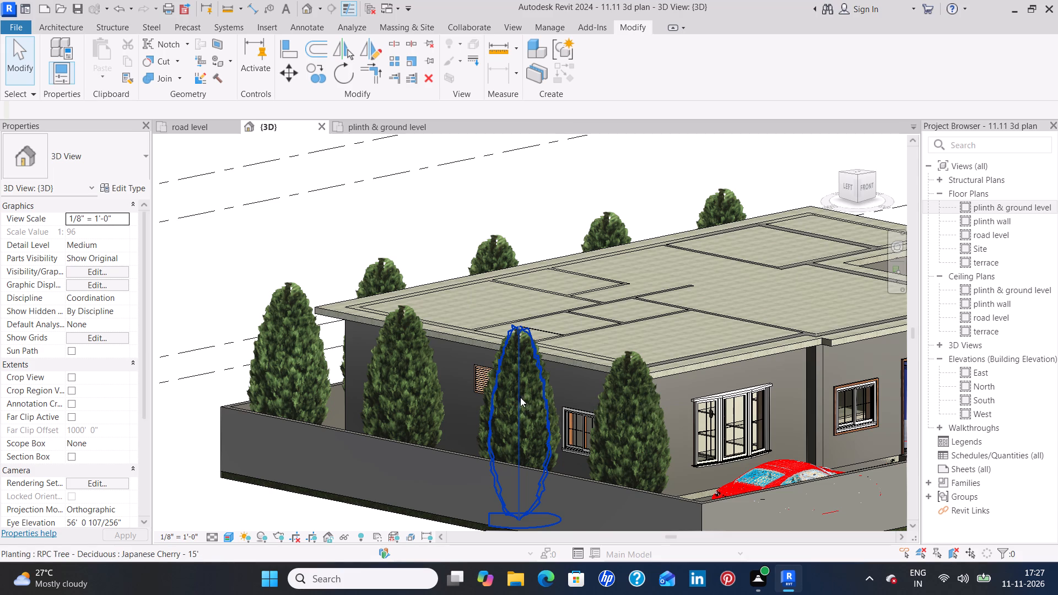
click(525, 388)
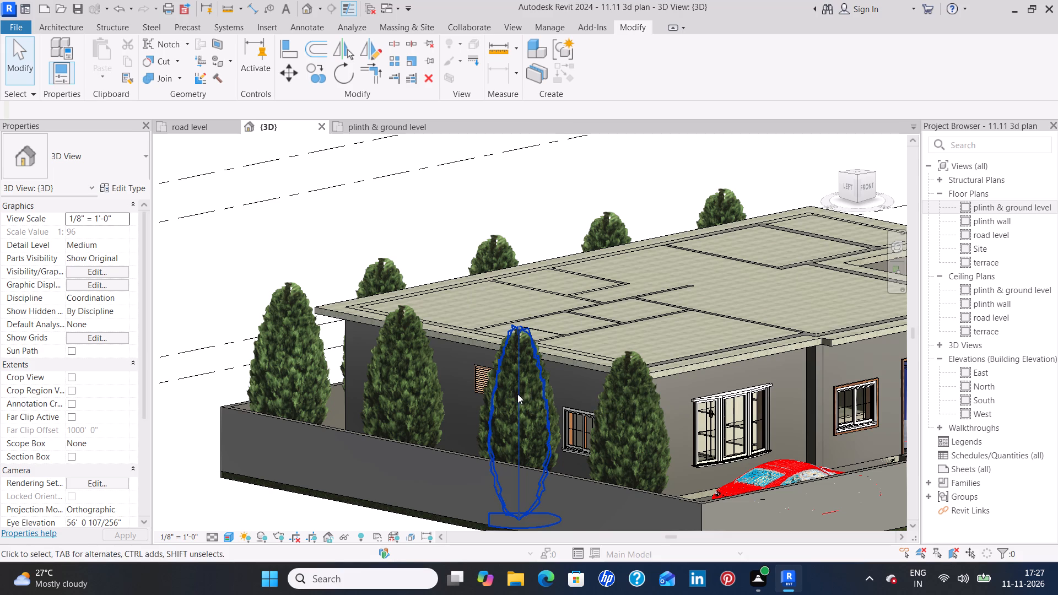
click(517, 394)
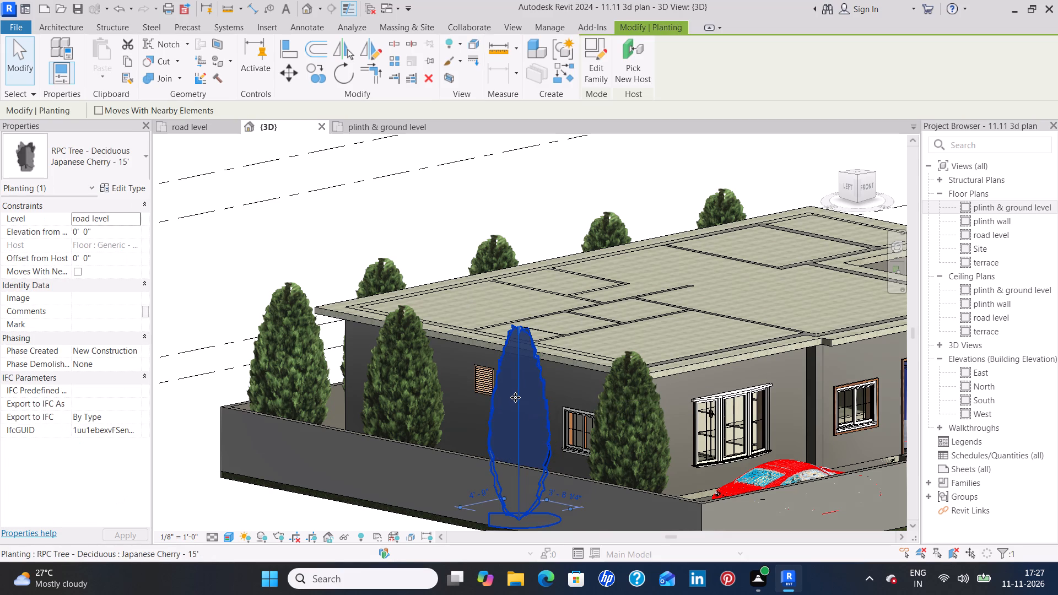
text(sa)
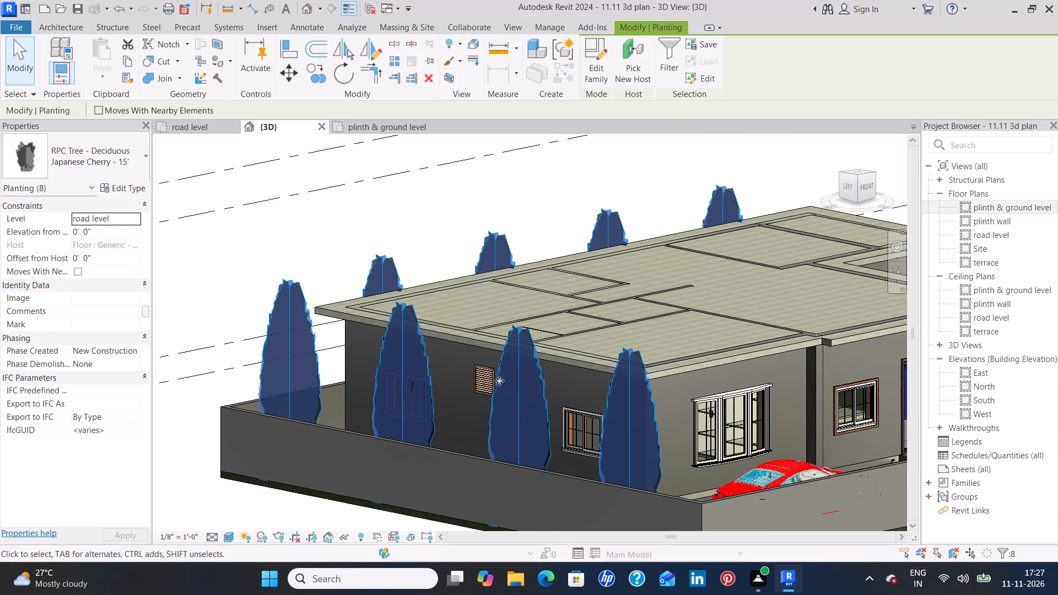
click(133, 190)
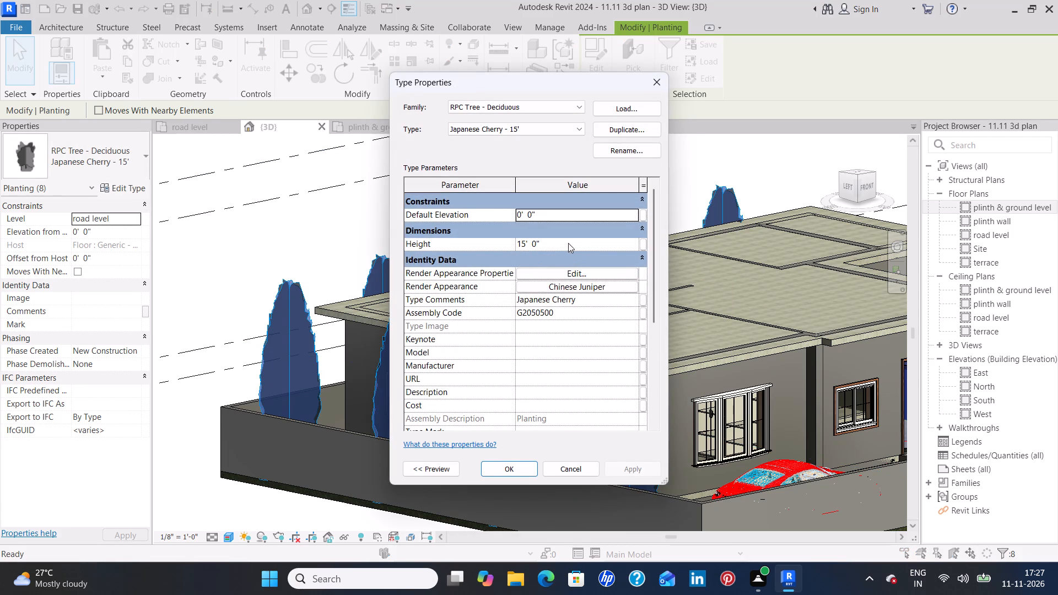
click(568, 243)
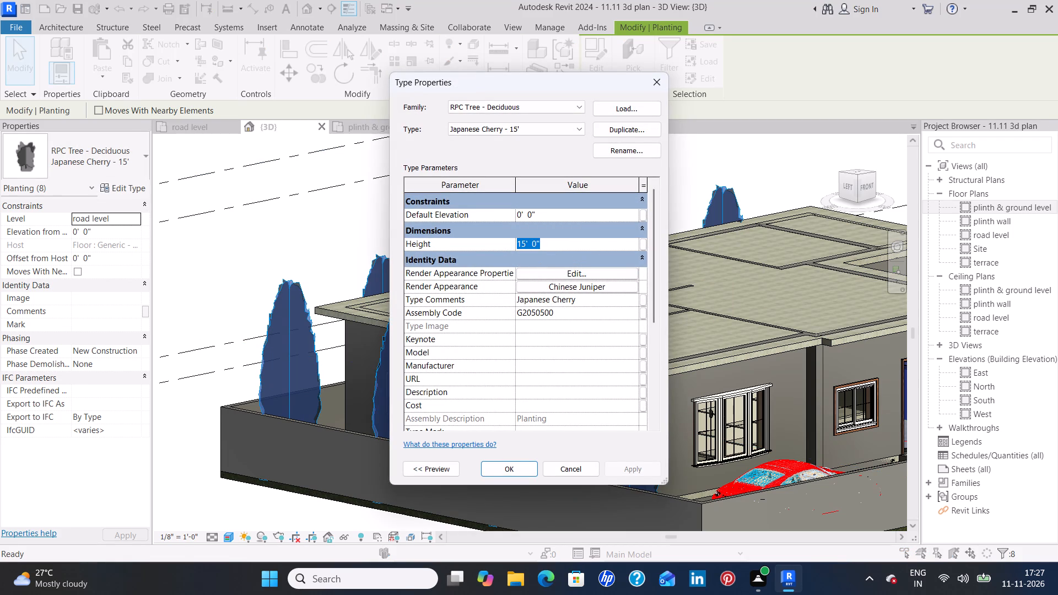
key(BackSpace)
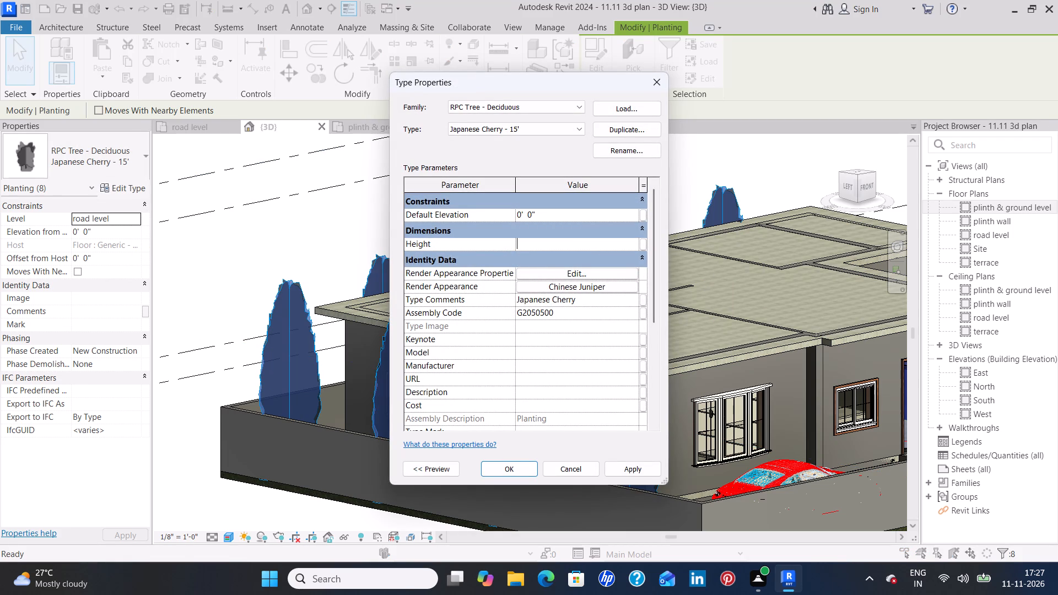
key(9)
key(apostrophe)
key(Return)
click(634, 473)
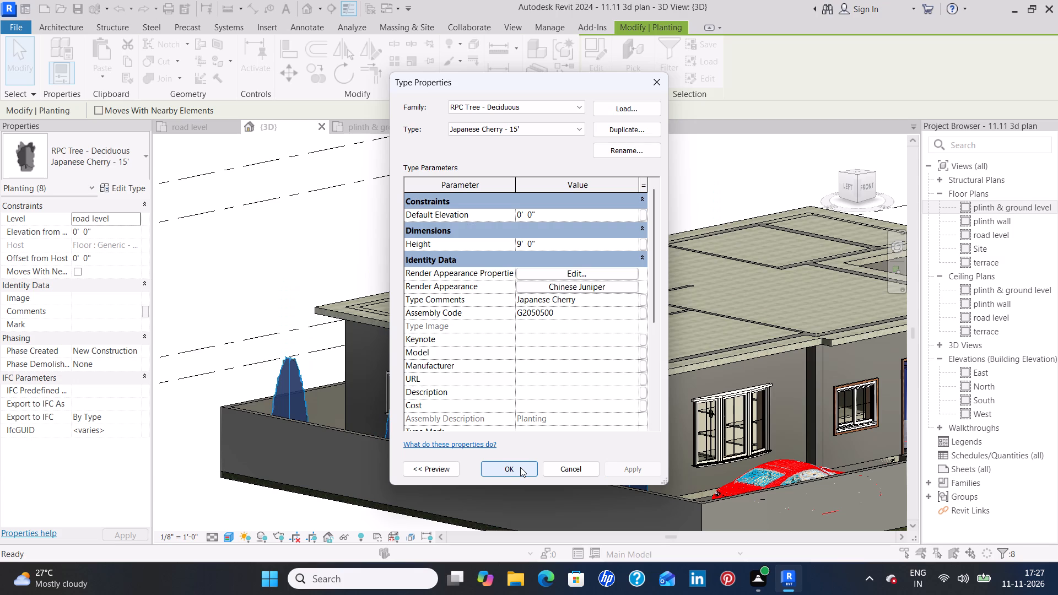
click(507, 472)
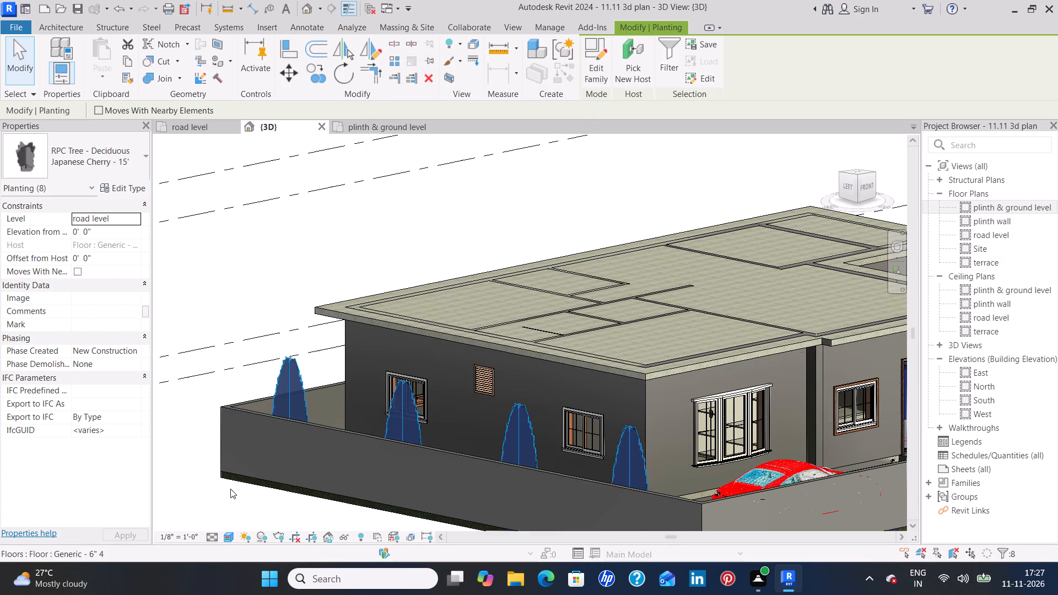
click(194, 506)
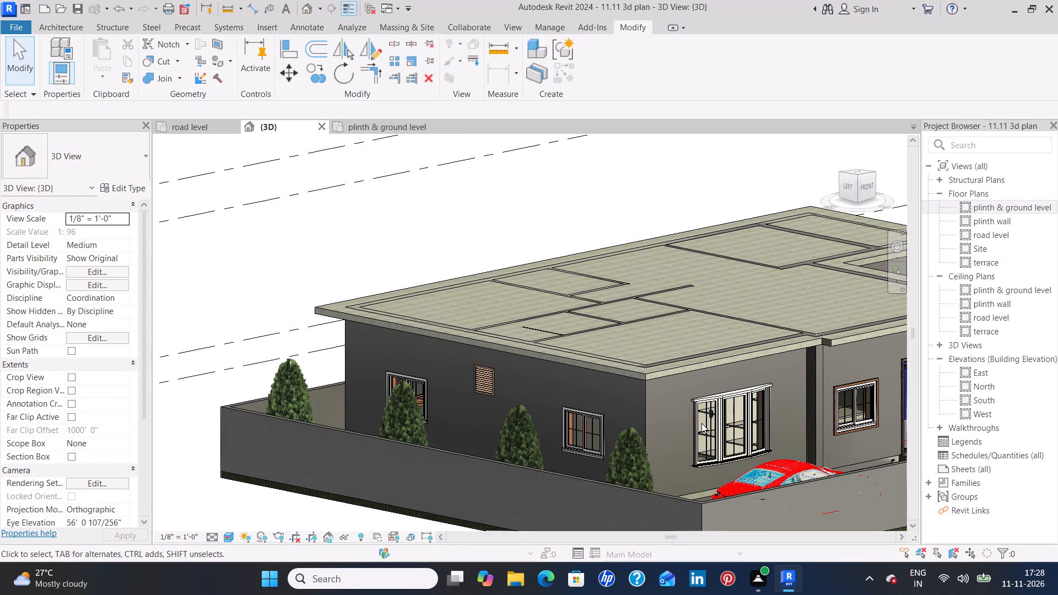
Review the trees along the side boundary wall against the house's side and front facades.
shift+middle_drag(712, 459, 786, 450)
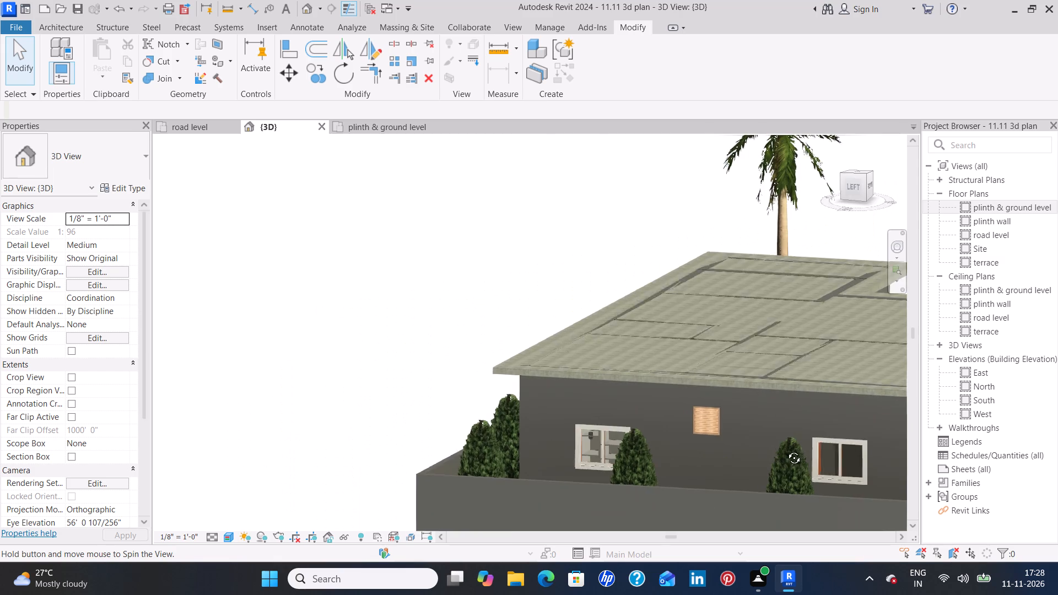
shift+middle_drag(786, 450, 678, 435)
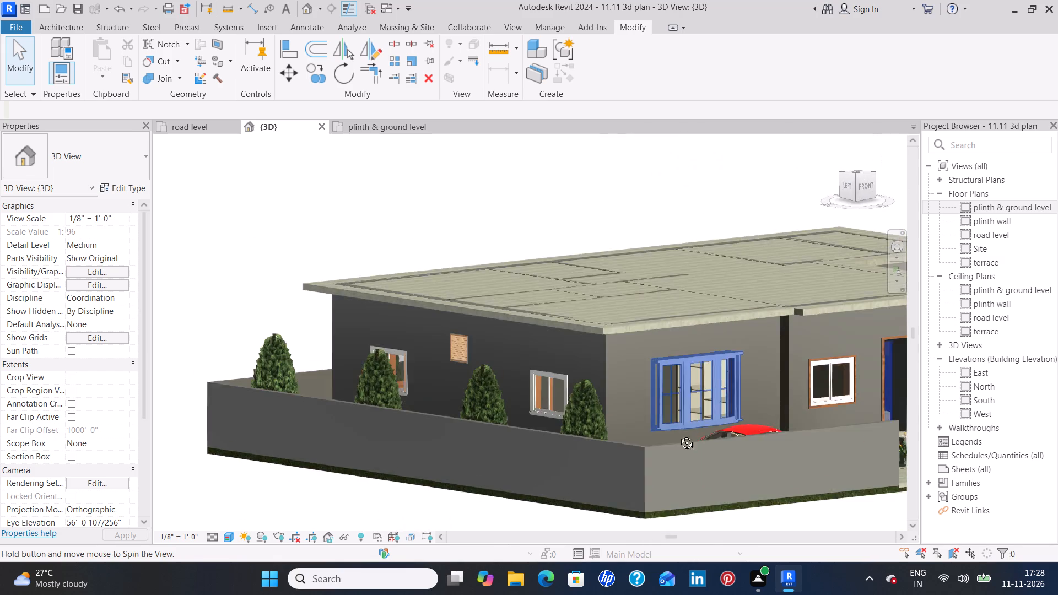
shift+middle_drag(678, 435, 665, 446)
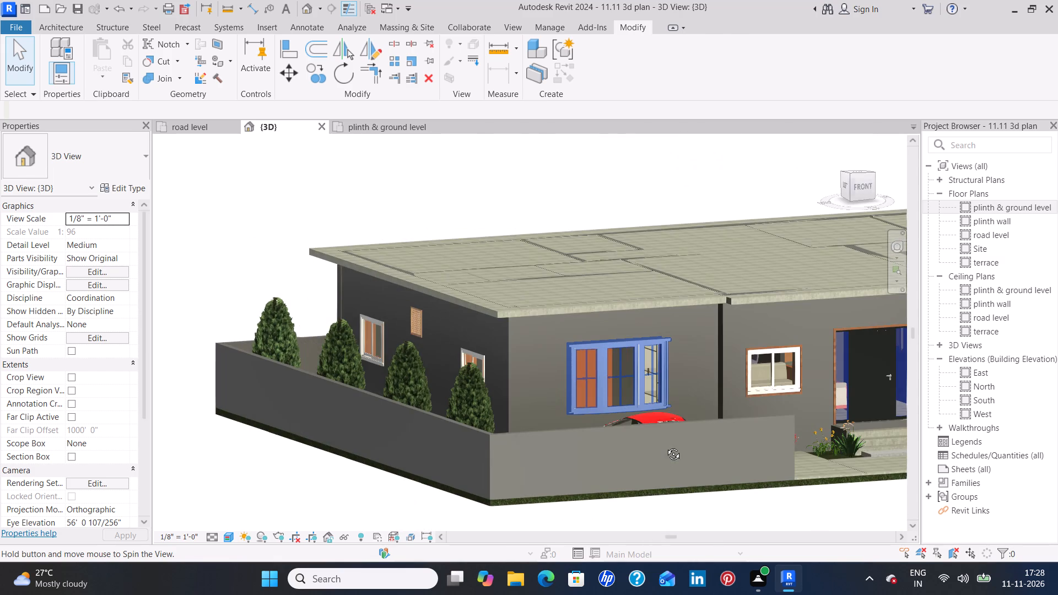
shift+middle_drag(665, 446, 501, 405)
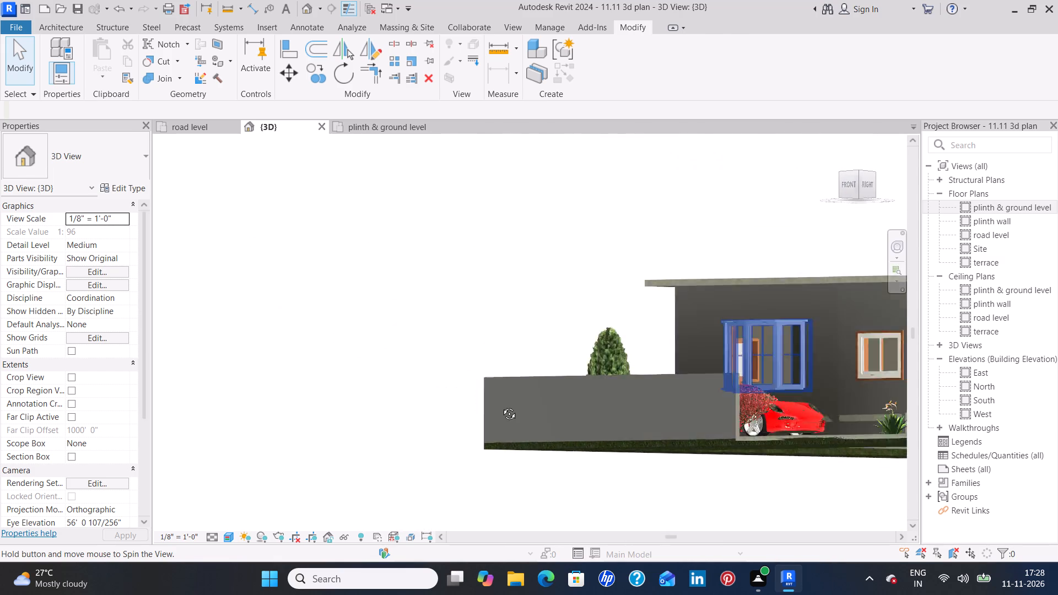
shift+middle_drag(501, 405, 786, 503)
shift+scroll(733, 474, down, 1)
shift+middle_drag(719, 452, 552, 405)
scroll(552, 404, down, 4)
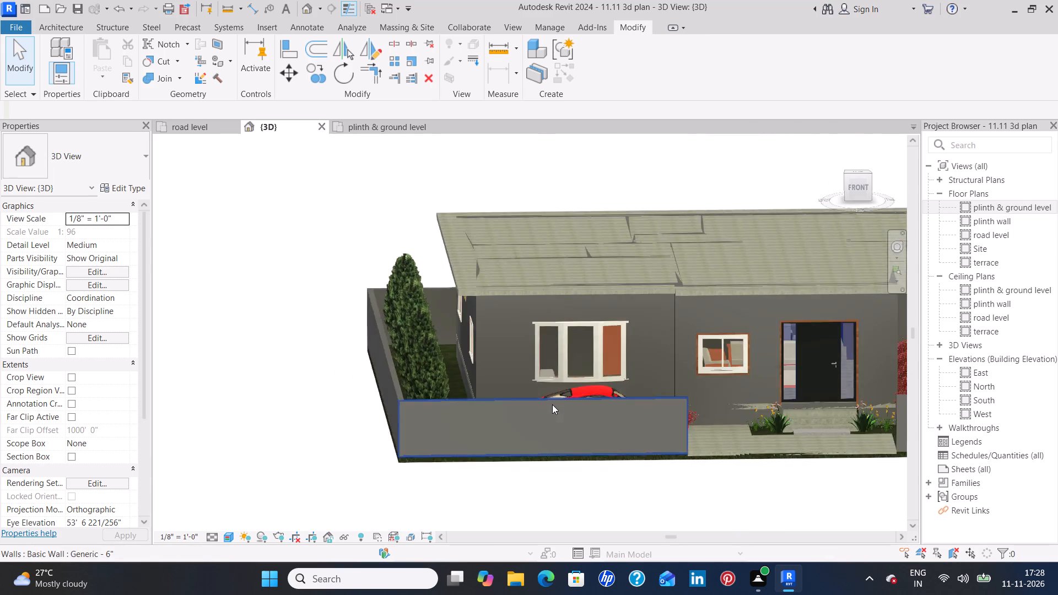
Examine the Japanese Maple, round wooden seating deck, flower pots and boundary-wall planting in the garden up close in the 3D view.
shift+middle_drag(767, 435, 674, 455)
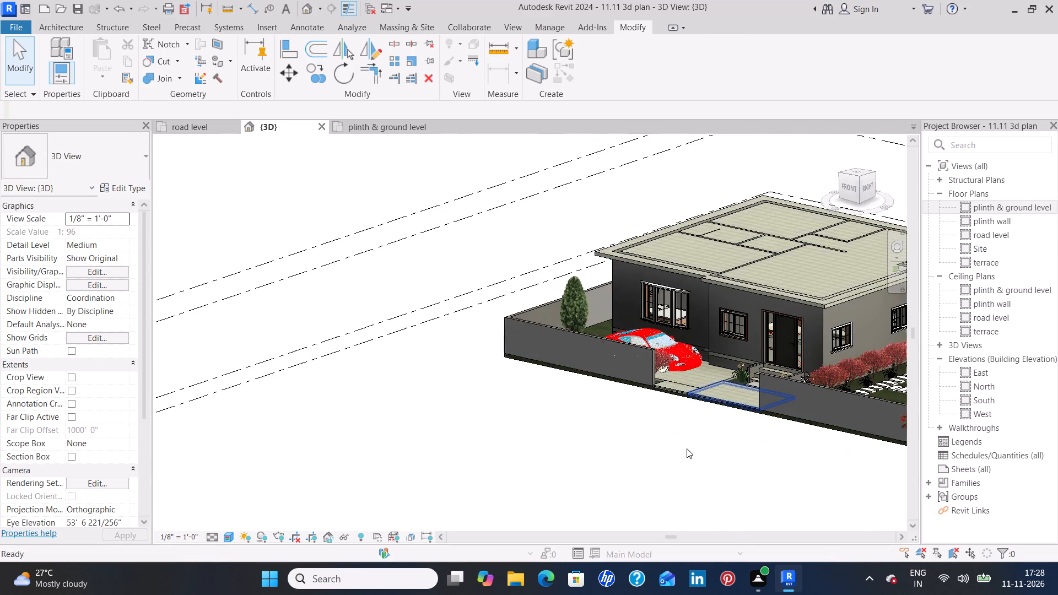
middle_drag(687, 448, 397, 423)
scroll(668, 383, up, 3)
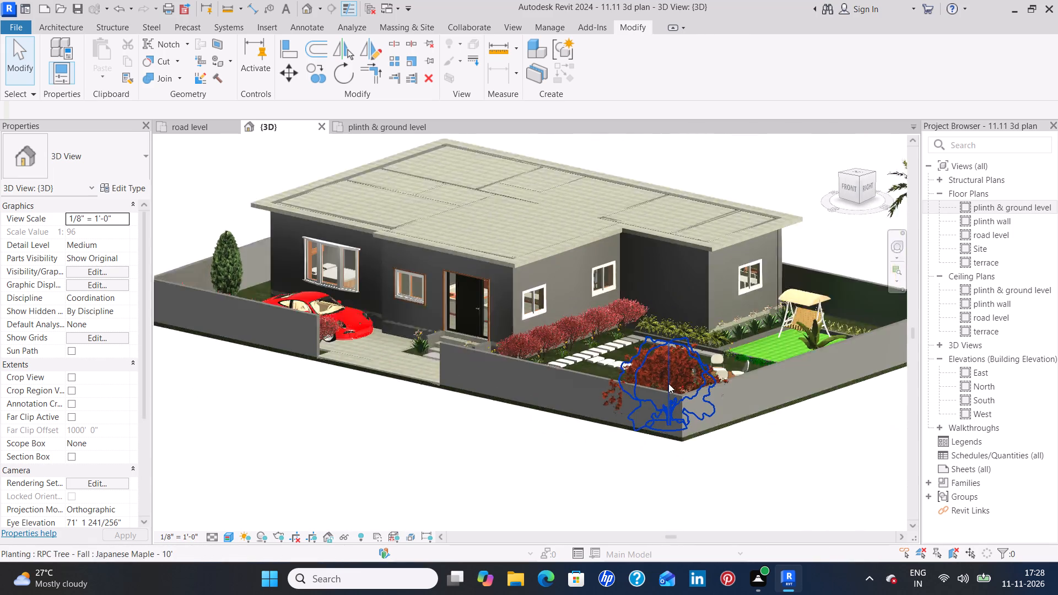
scroll(668, 383, up, 7)
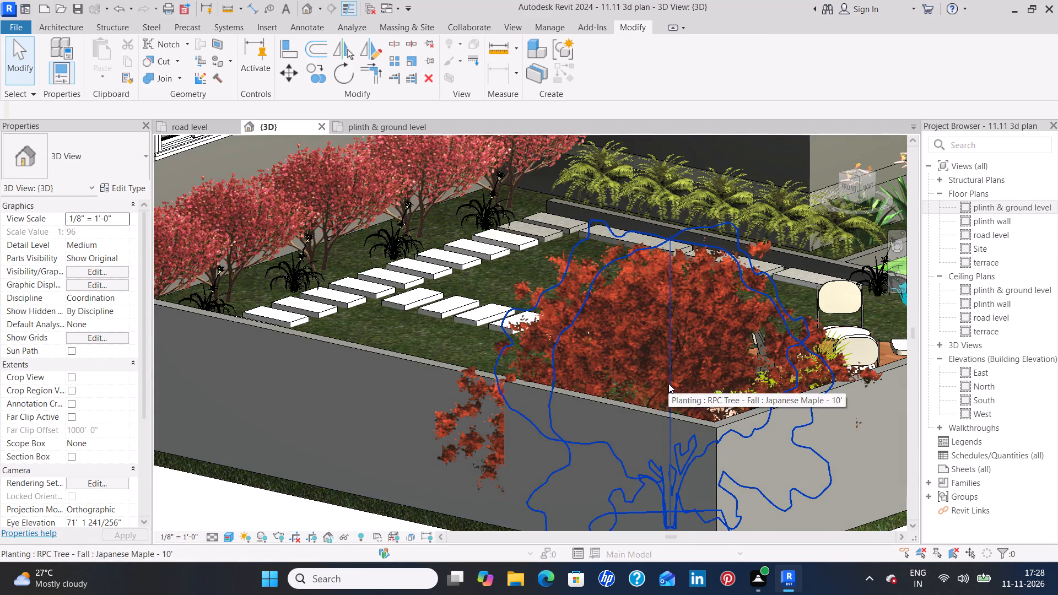
shift+middle_drag(668, 383, 770, 418)
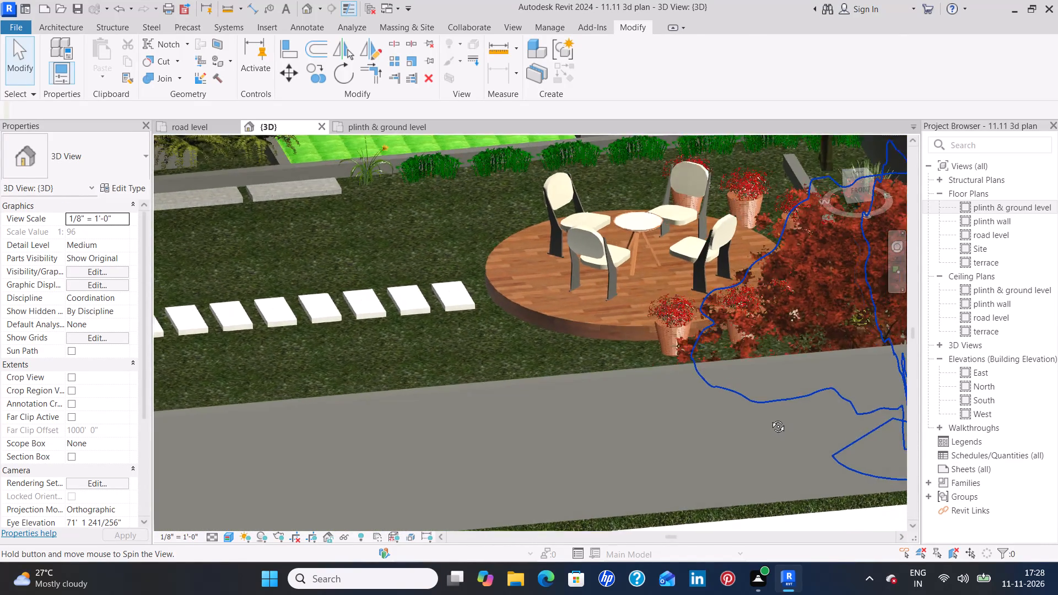
shift+middle_drag(770, 418, 759, 421)
shift+middle_click(748, 424)
shift+middle_drag(748, 424, 783, 424)
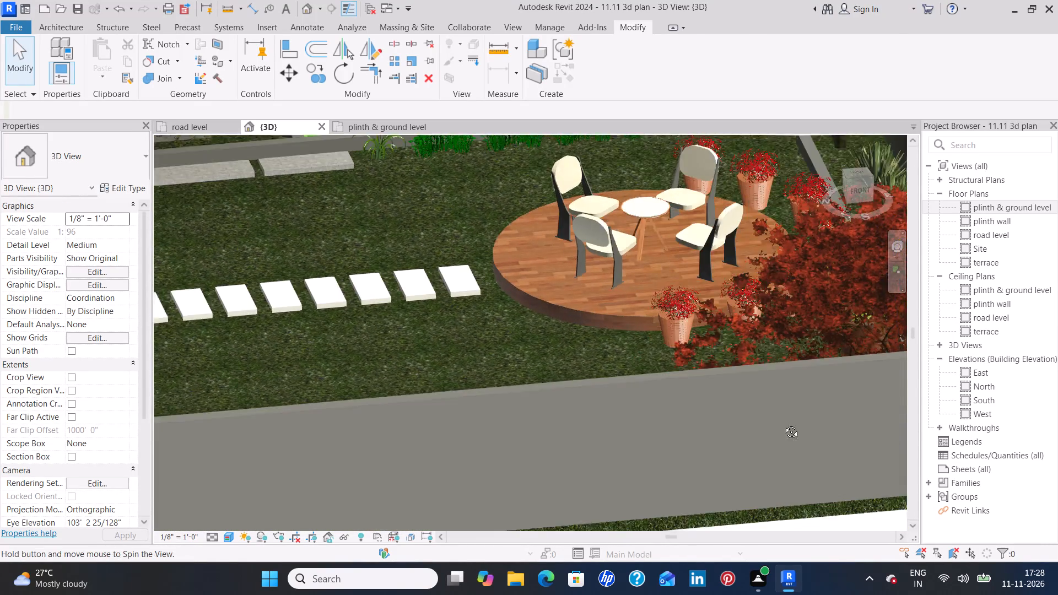
shift+middle_drag(783, 424, 833, 420)
shift+middle_drag(738, 433, 802, 447)
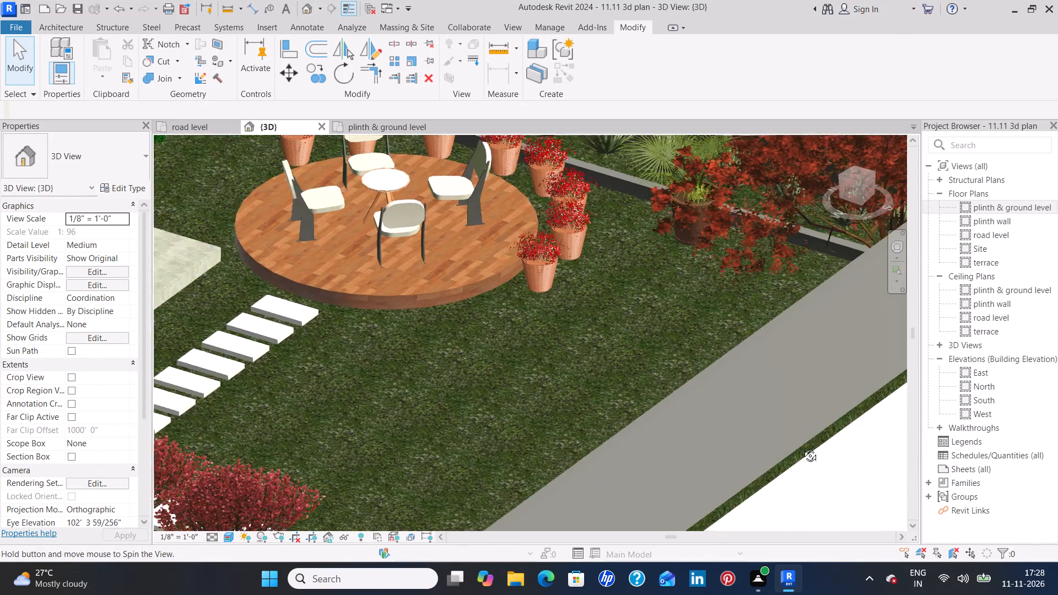
shift+middle_drag(802, 447, 813, 445)
shift+middle_drag(505, 388, 619, 401)
shift+middle_drag(597, 366, 591, 380)
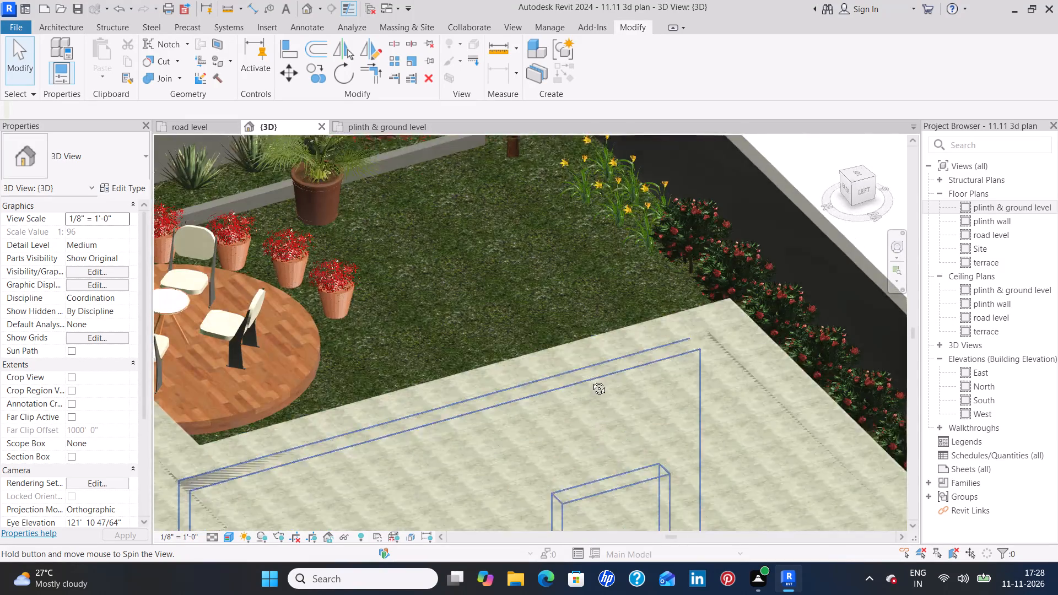
shift+middle_drag(591, 380, 589, 388)
middle_drag(613, 272, 622, 404)
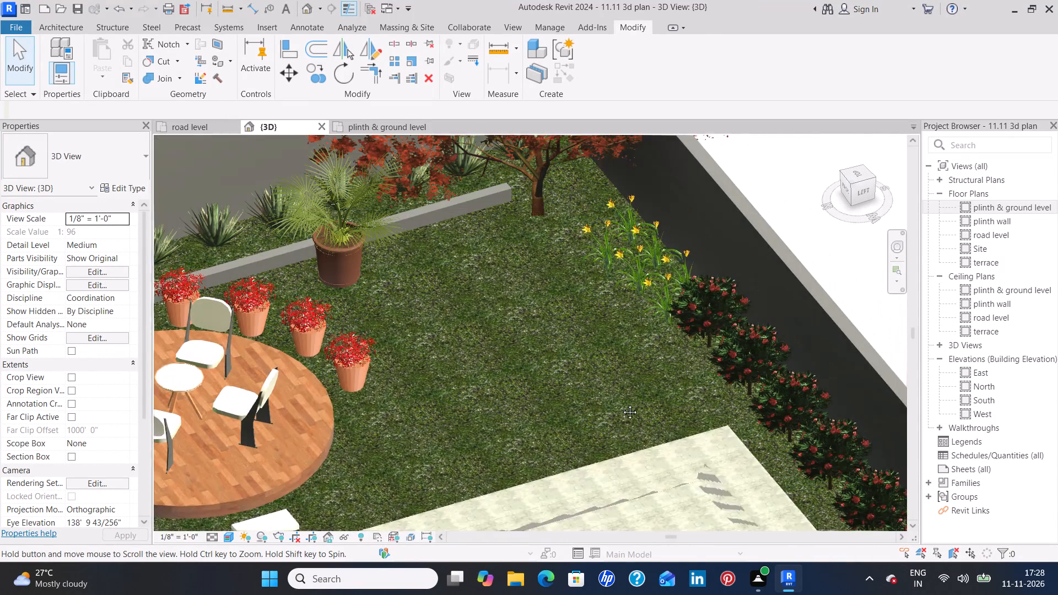
middle_drag(622, 404, 611, 426)
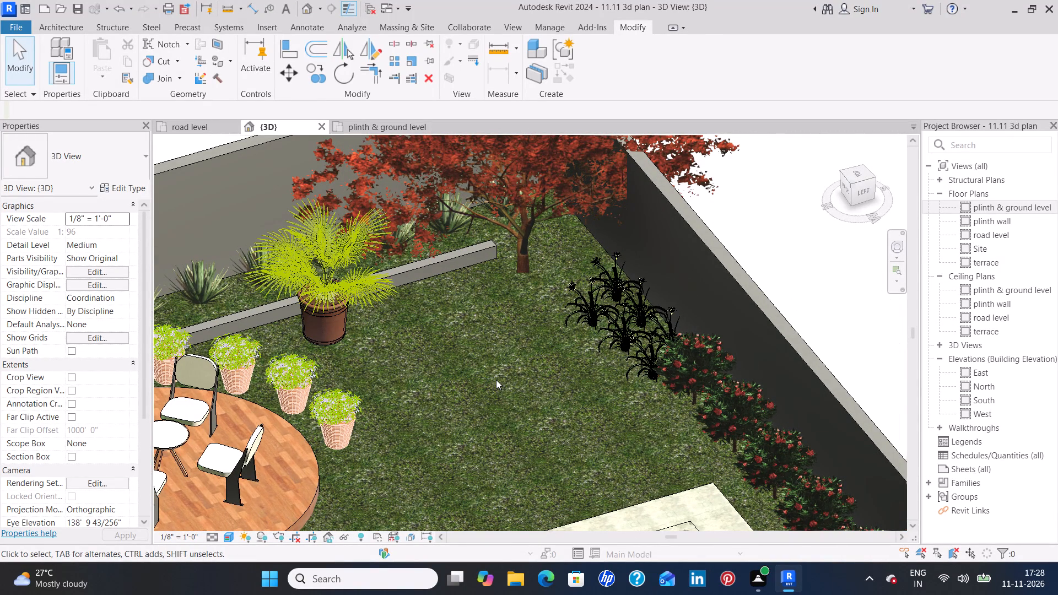
shift+middle_drag(490, 375, 485, 397)
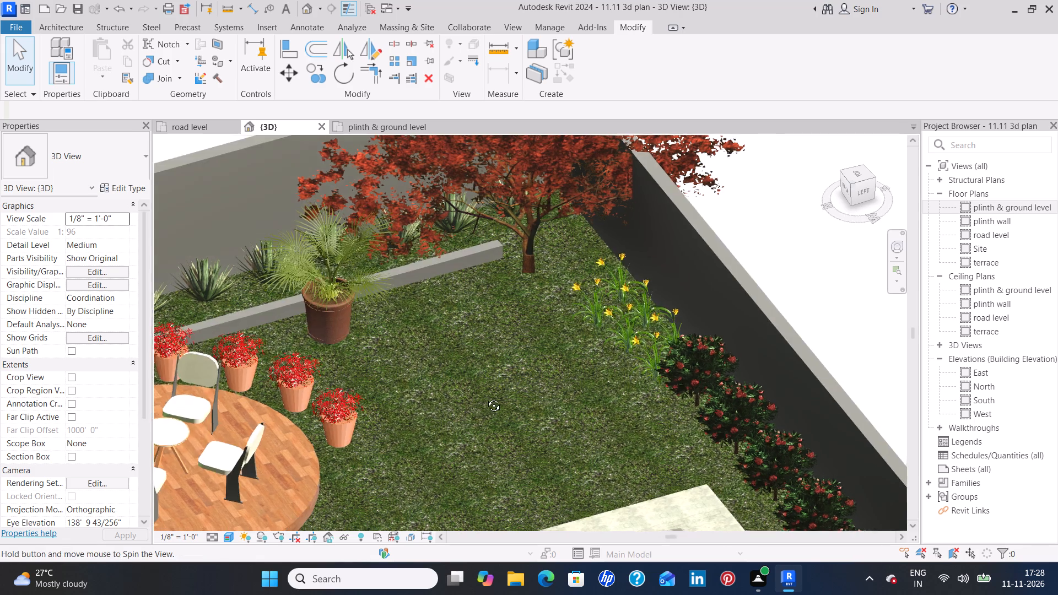
shift+middle_drag(485, 397, 237, 353)
shift+scroll(280, 367, down, 1)
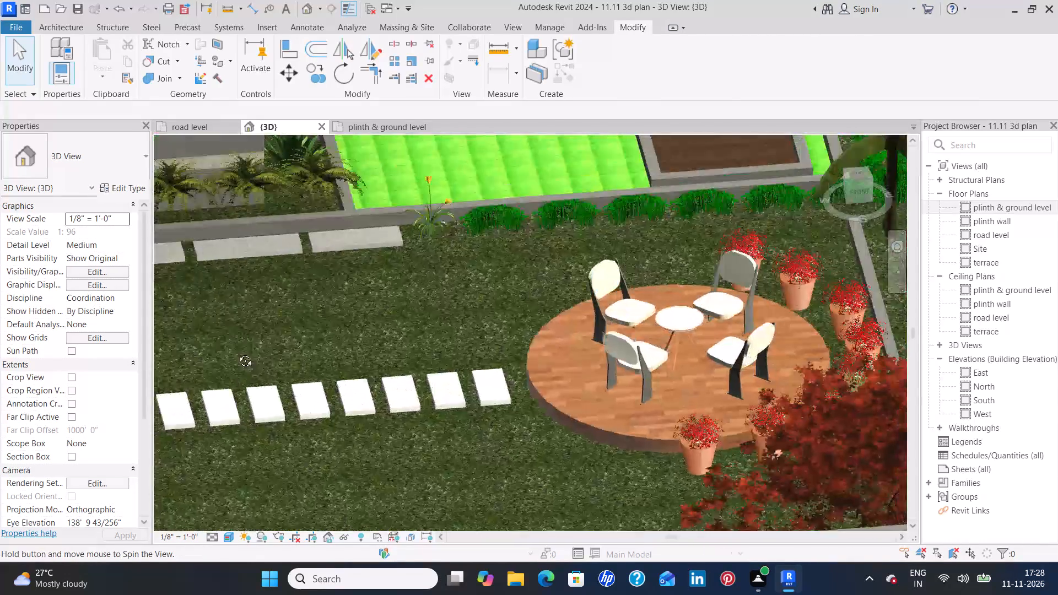
Review the front facade in the 3D view, from the garden swing and palm across to the entrance and bay window.
shift+middle_drag(237, 353, 193, 243)
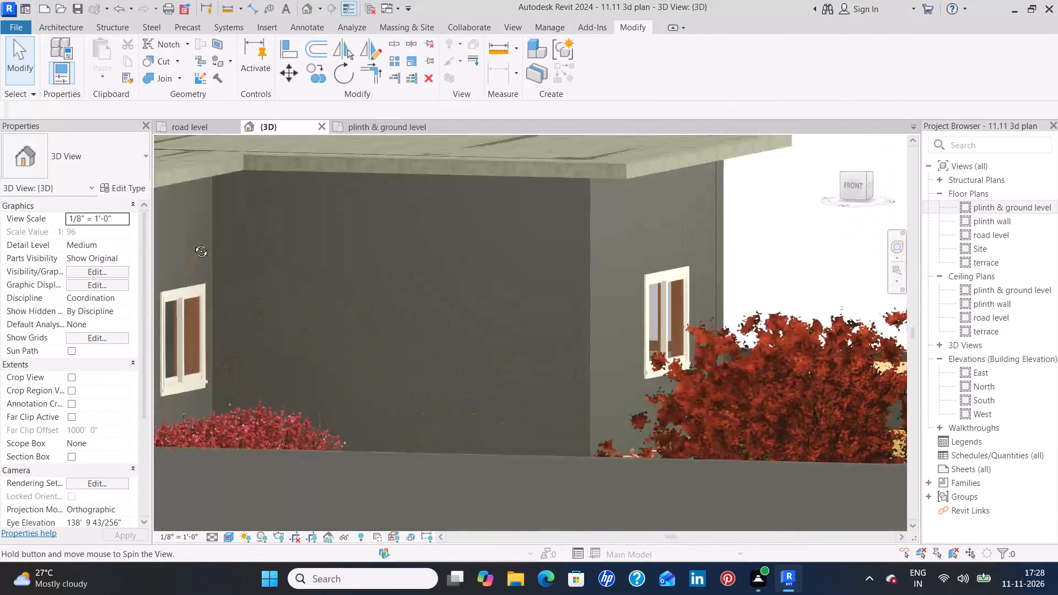
shift+middle_drag(193, 243, 201, 248)
shift+middle_drag(283, 320, 326, 268)
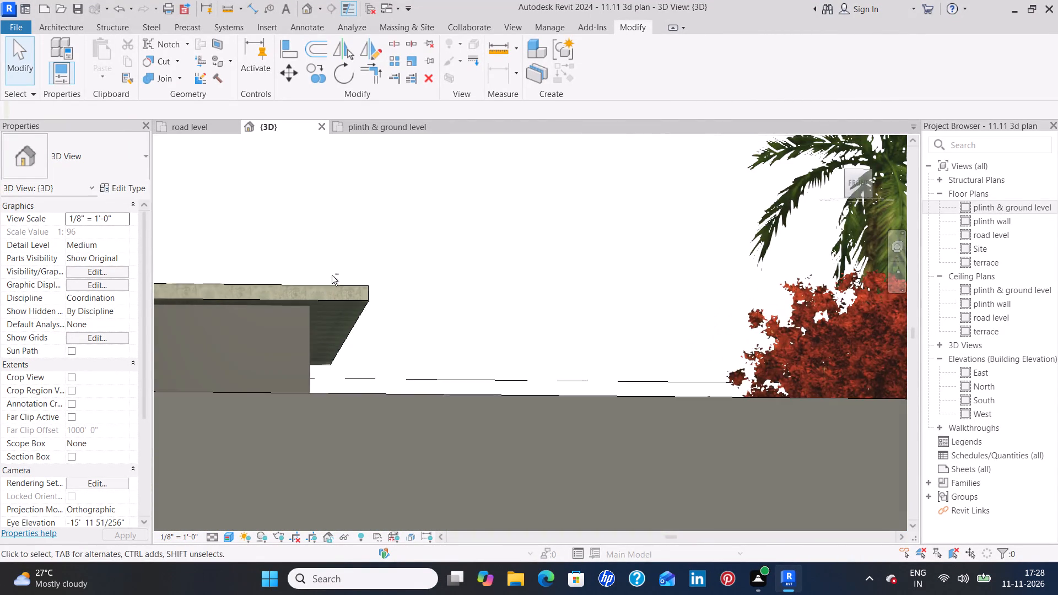
shift+middle_drag(333, 280, 338, 346)
scroll(338, 347, down, 4)
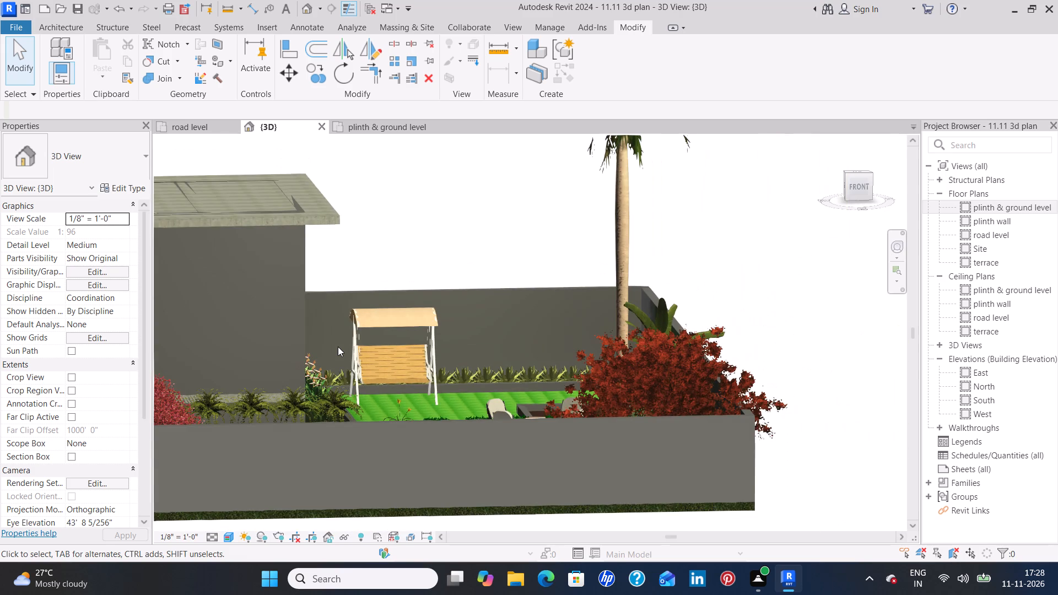
middle_drag(338, 347, 509, 356)
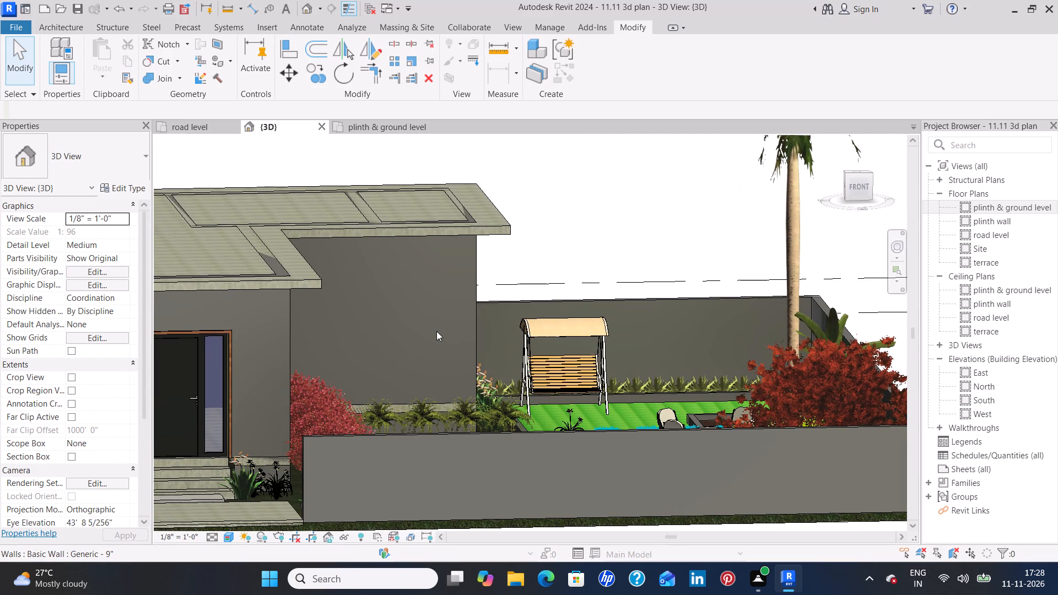
scroll(436, 331, down, 4)
middle_drag(485, 324, 649, 324)
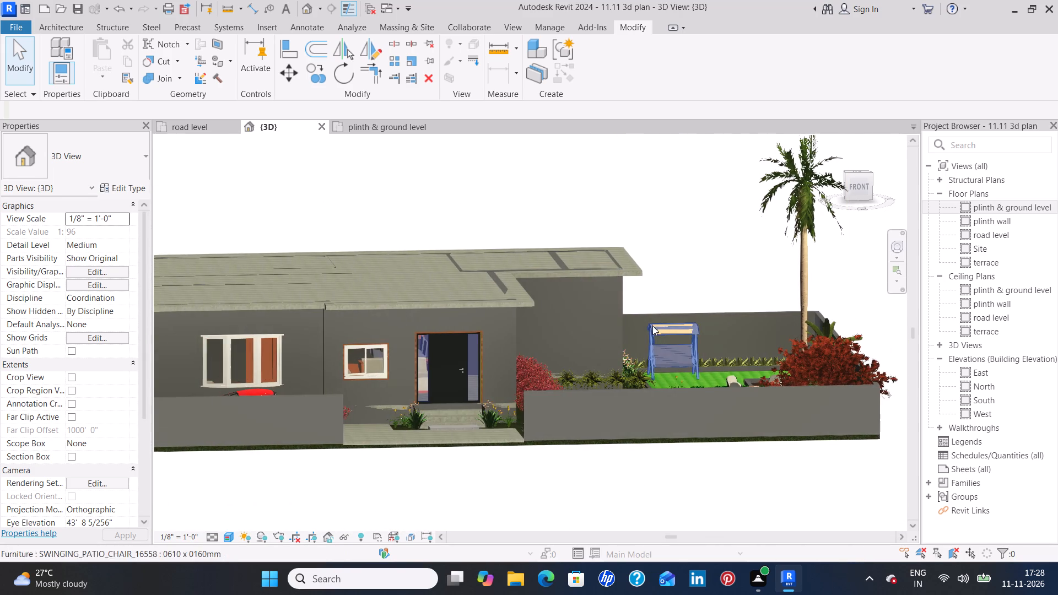
middle_drag(294, 306, 337, 309)
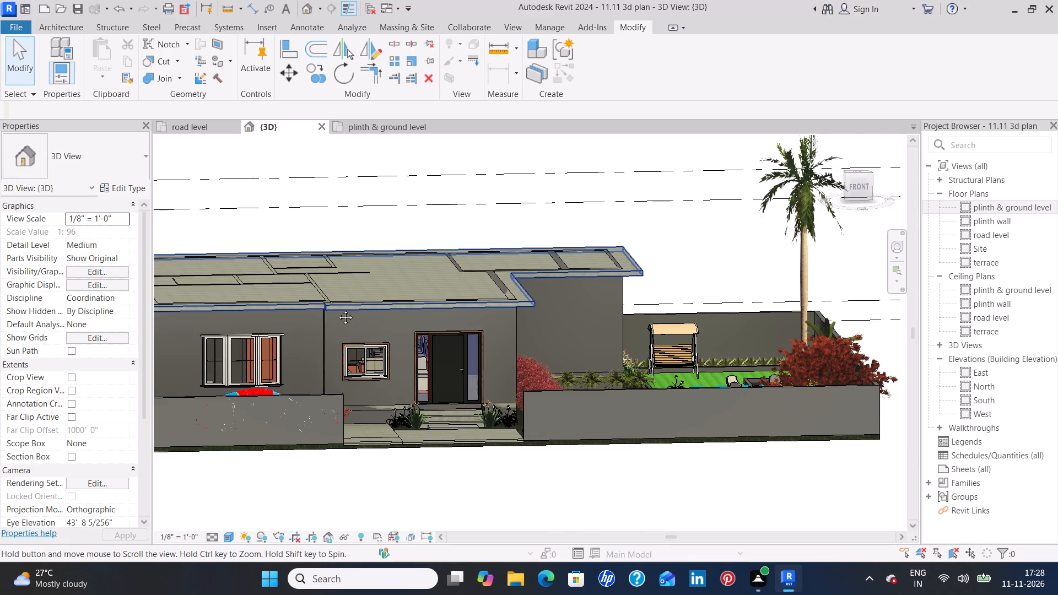
middle_drag(337, 309, 468, 328)
scroll(328, 361, up, 7)
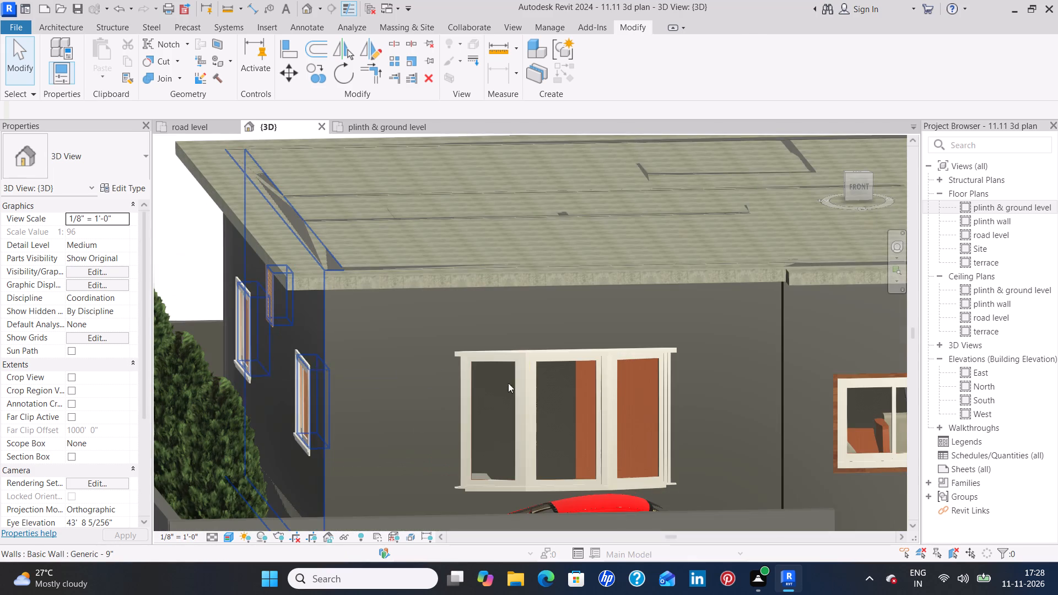
scroll(612, 384, down, 5)
middle_drag(814, 358, 423, 375)
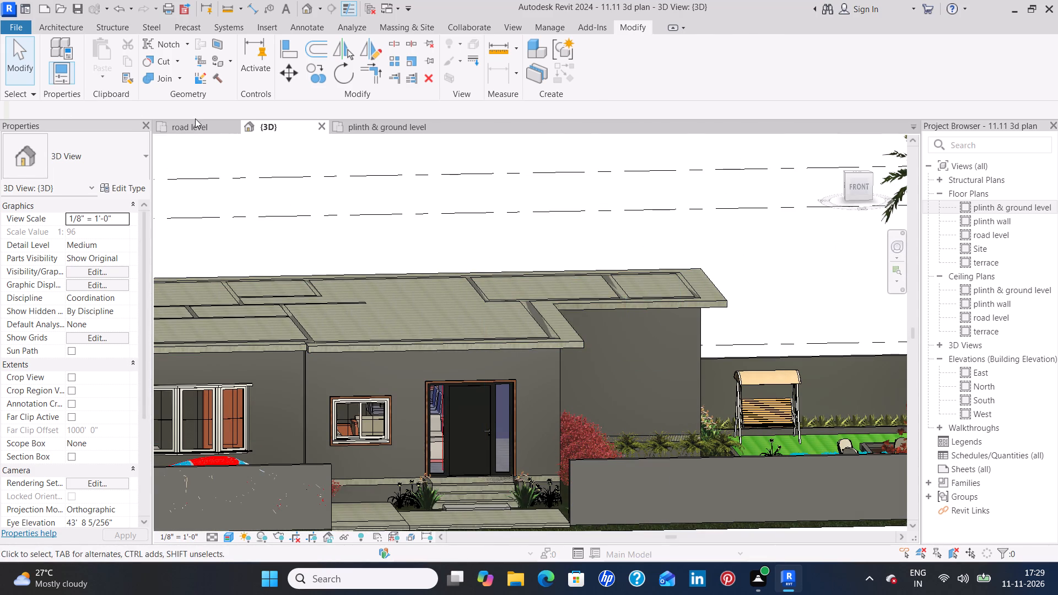
Examine the planting and stepping-stone layout around the house in the road level floor plan.
click(180, 128)
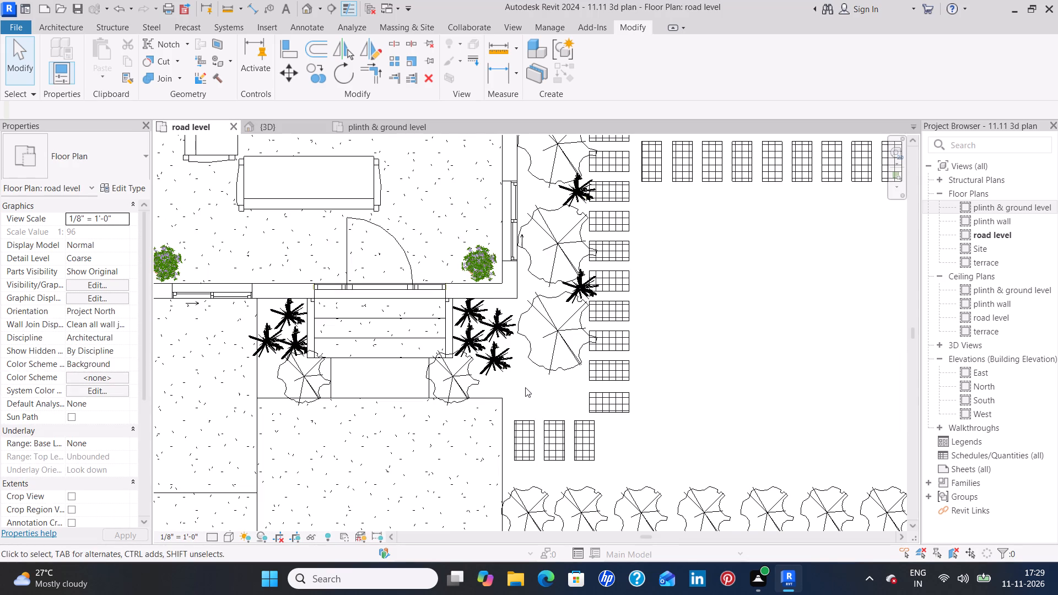
scroll(525, 387, down, 2)
middle_drag(688, 253, 658, 372)
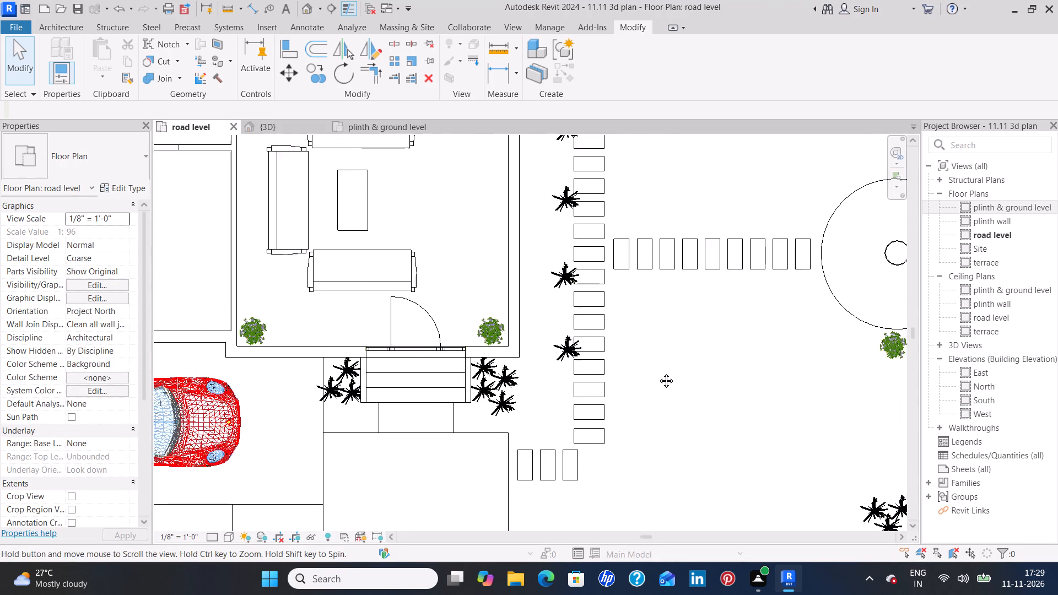
middle_drag(658, 372, 635, 416)
scroll(630, 354, down, 2)
middle_drag(641, 349, 620, 470)
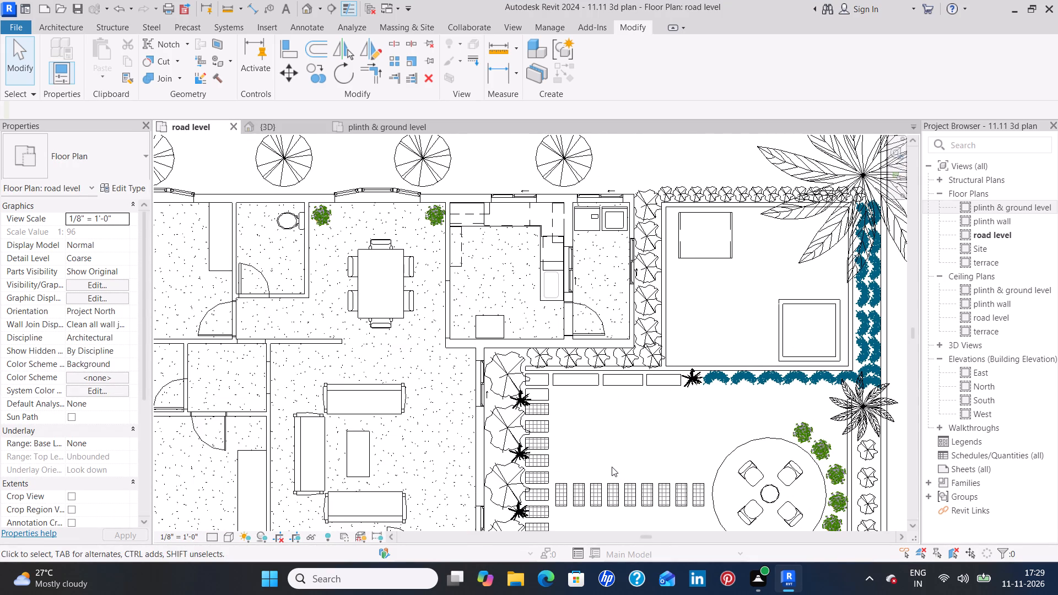
middle_drag(597, 451, 617, 389)
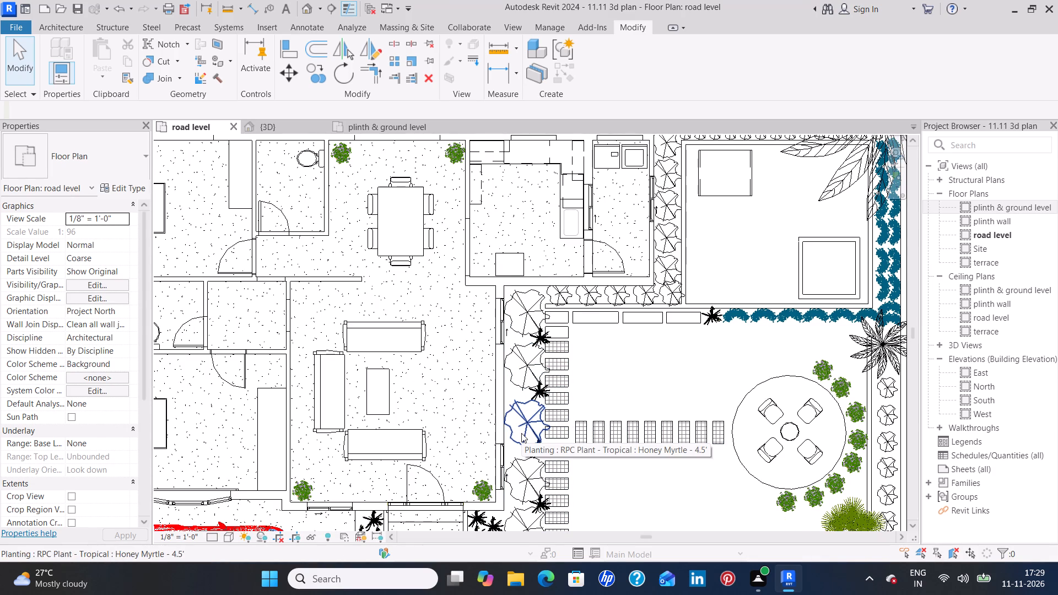
scroll(521, 433, down, 1)
middle_drag(311, 469, 613, 422)
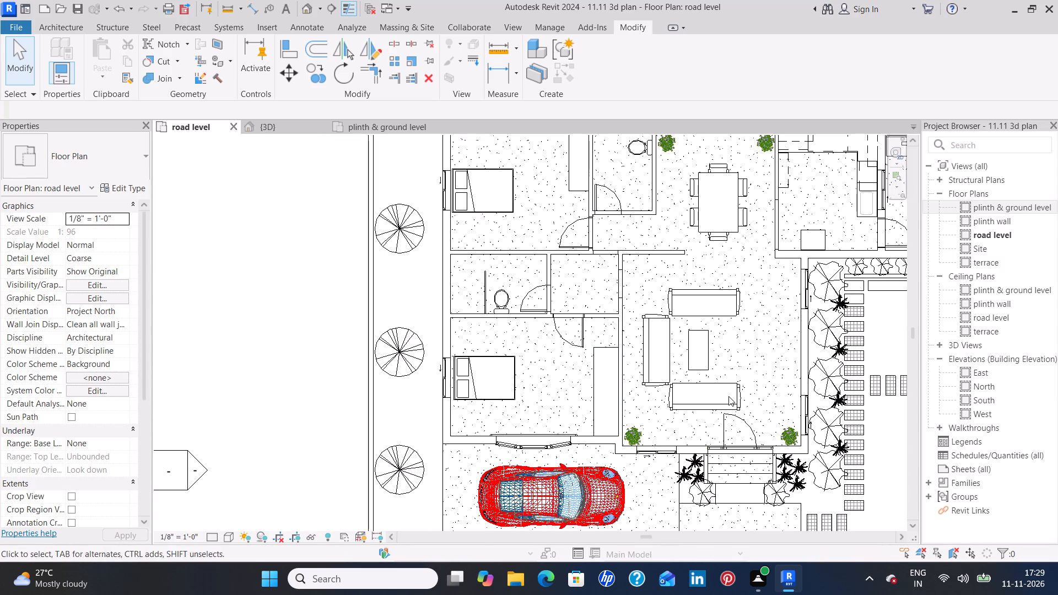
middle_drag(728, 396, 565, 364)
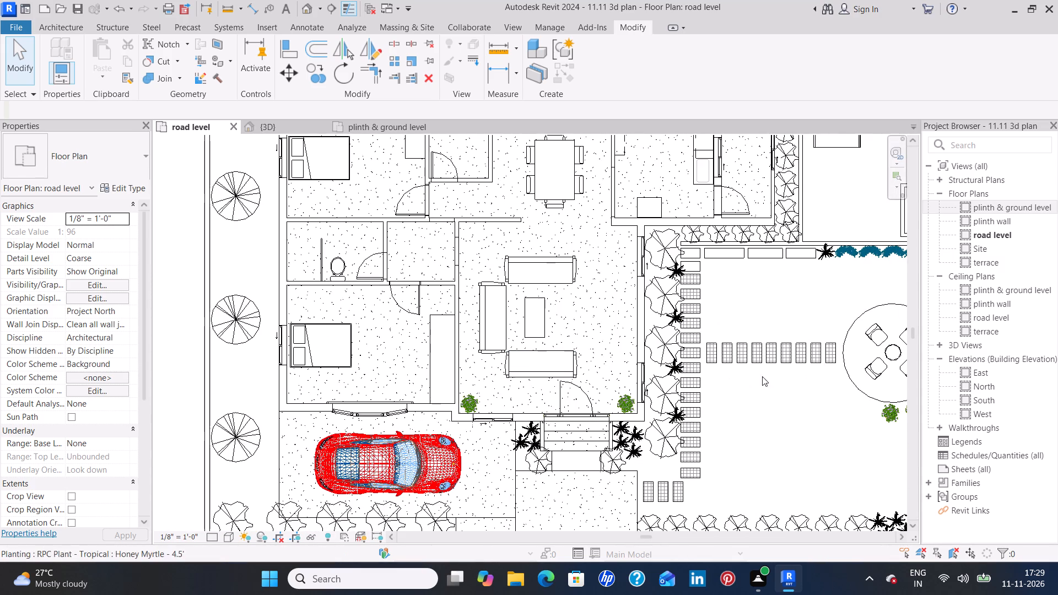
middle_drag(784, 376, 753, 391)
scroll(757, 391, down, 1)
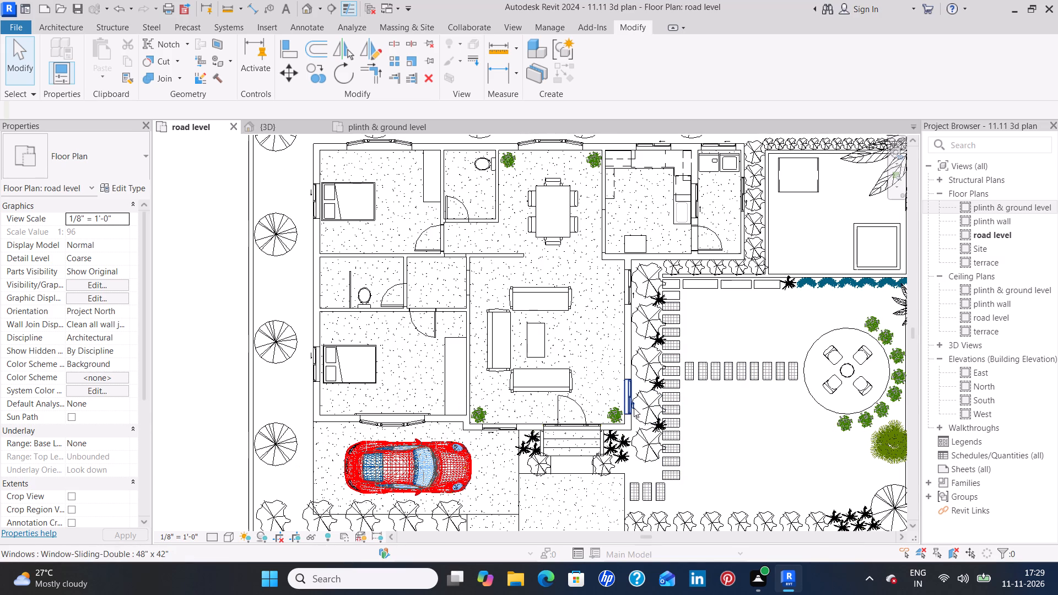
Delete the five Honey Myrtle - 4.5' plants between the living room's garden-side wall and the stepping-stone path in the road level plan.
middle_drag(791, 317, 775, 349)
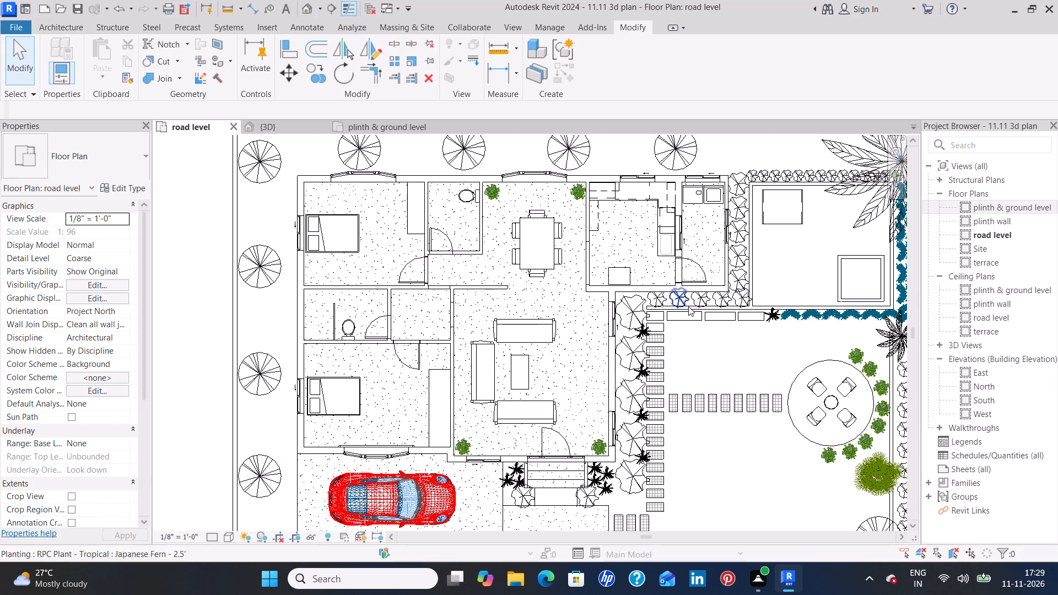
click(629, 322)
key(Delete)
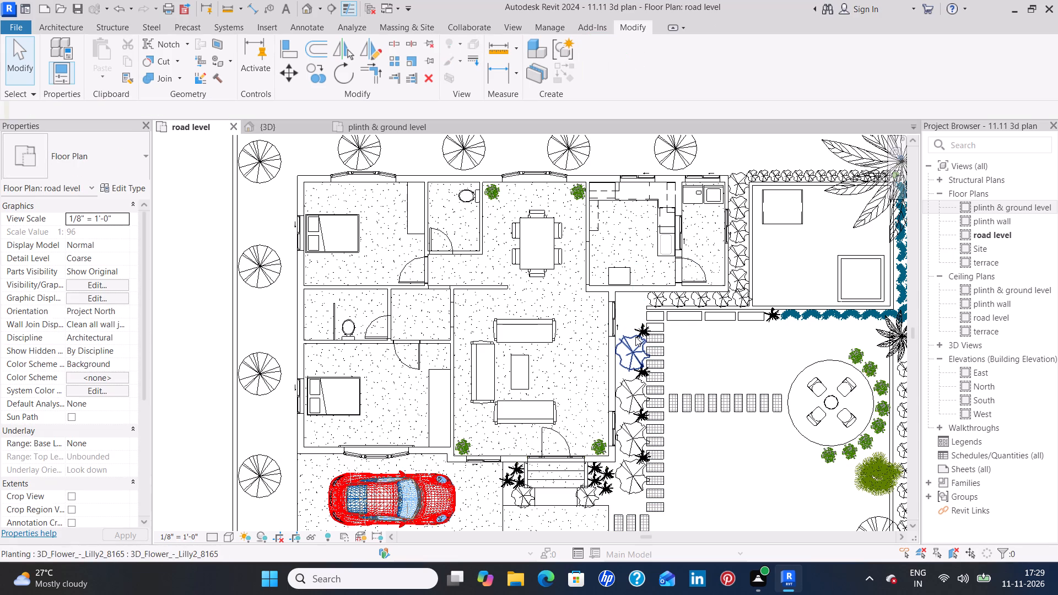
click(635, 337)
key(Delete)
click(637, 386)
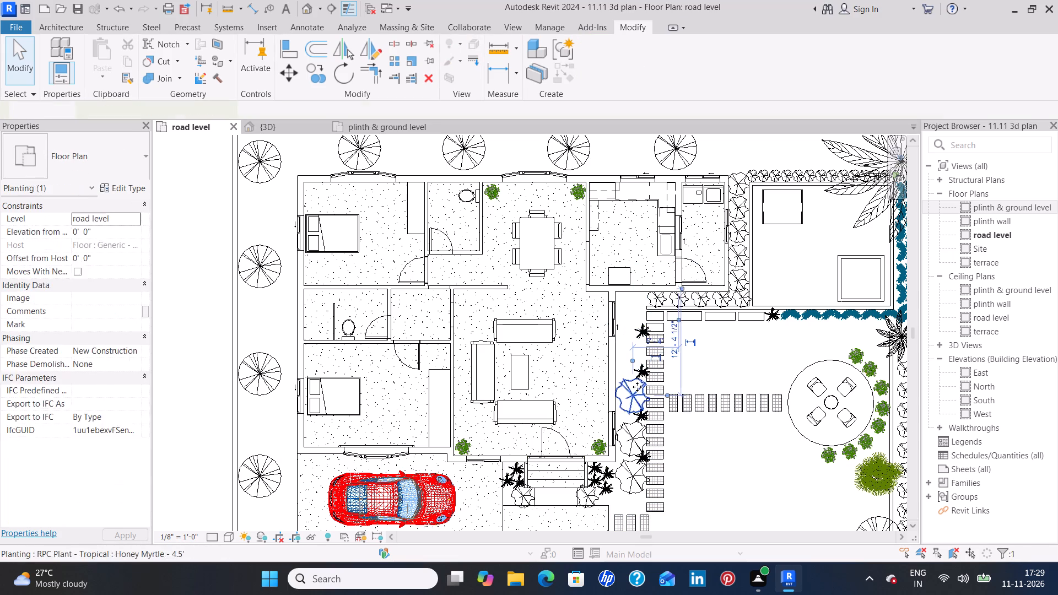
key(Delete)
click(630, 434)
key(Delete)
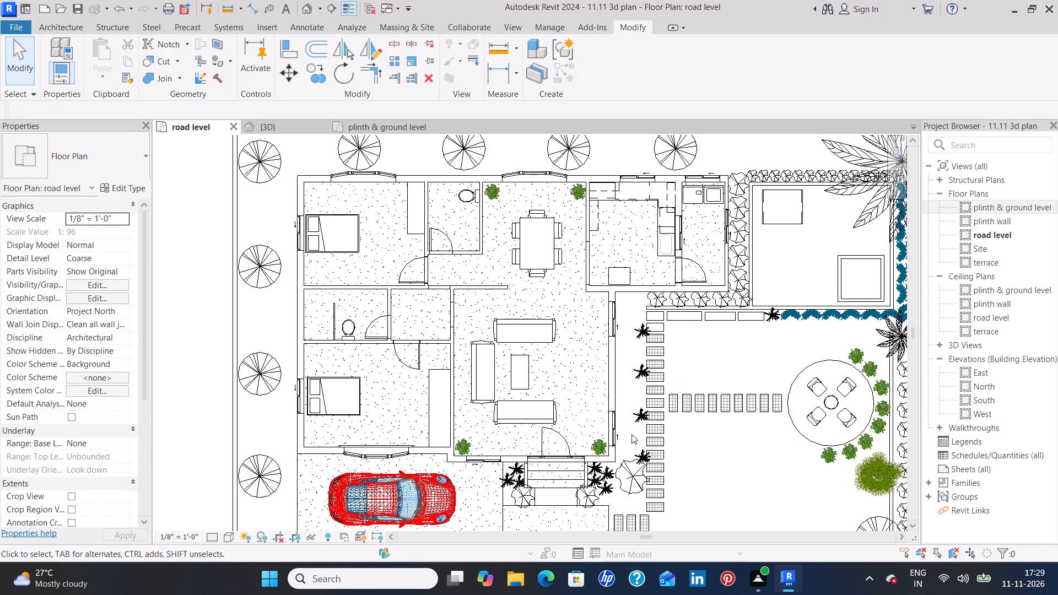
click(632, 482)
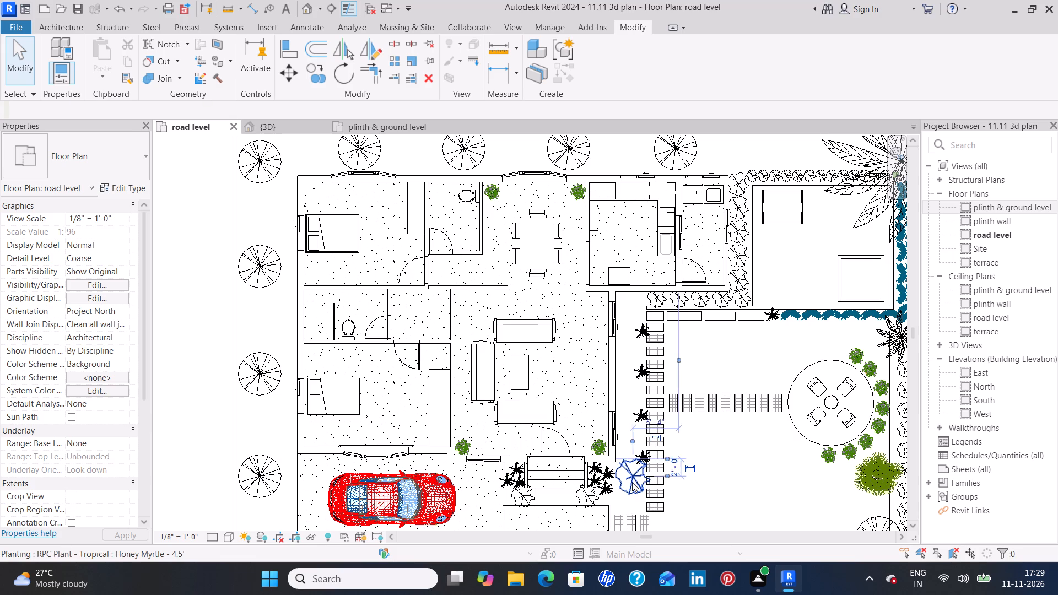
key(Delete)
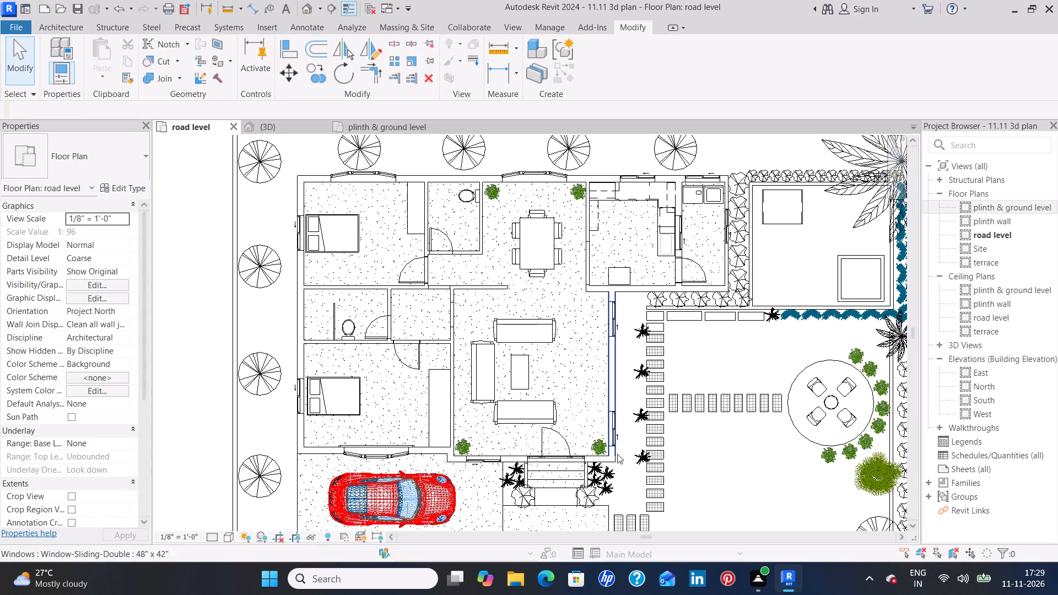
Measure the horizontal gap between the living room's garden-side wall and the nearest Japanese Fern along the kitchen wall.
scroll(622, 397, up, 7)
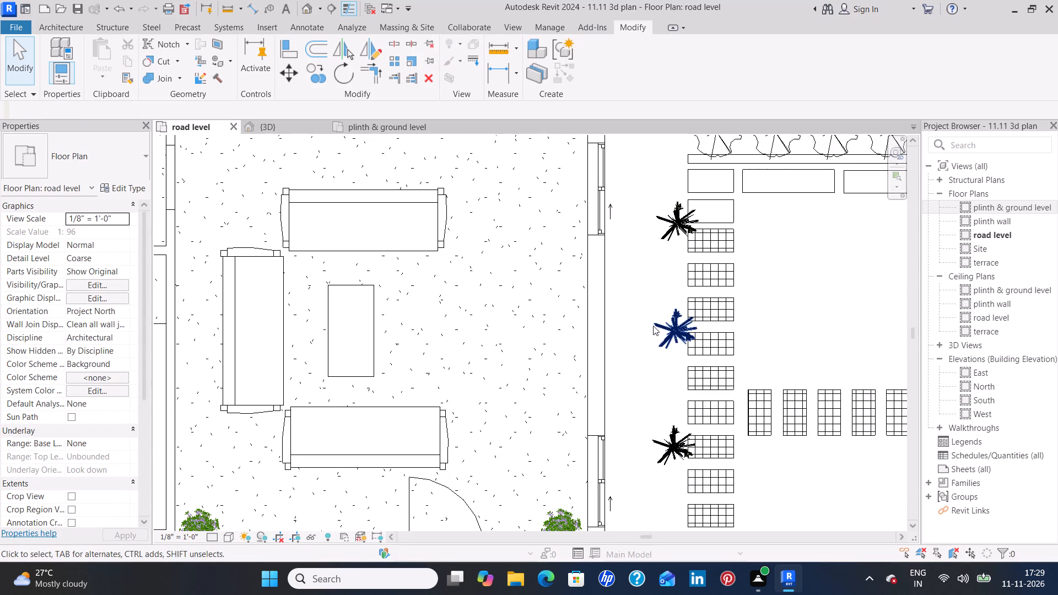
middle_drag(653, 326, 606, 399)
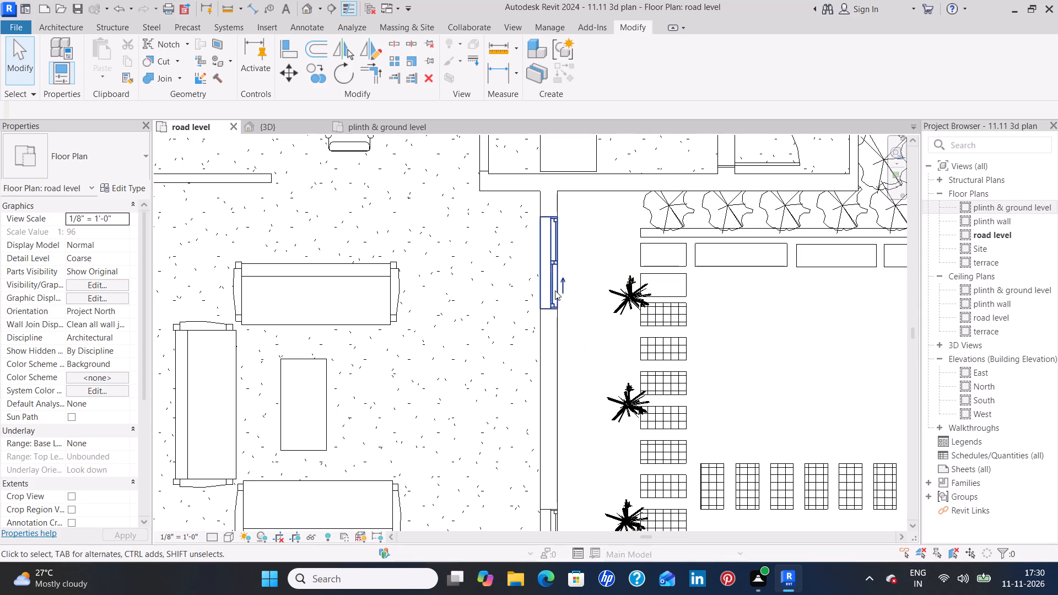
click(499, 74)
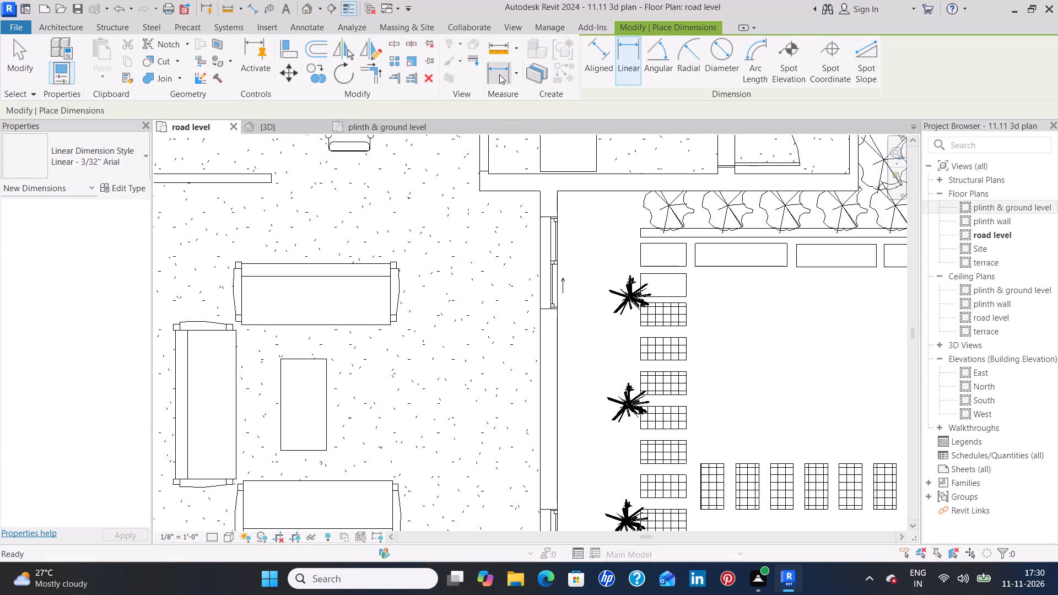
click(557, 191)
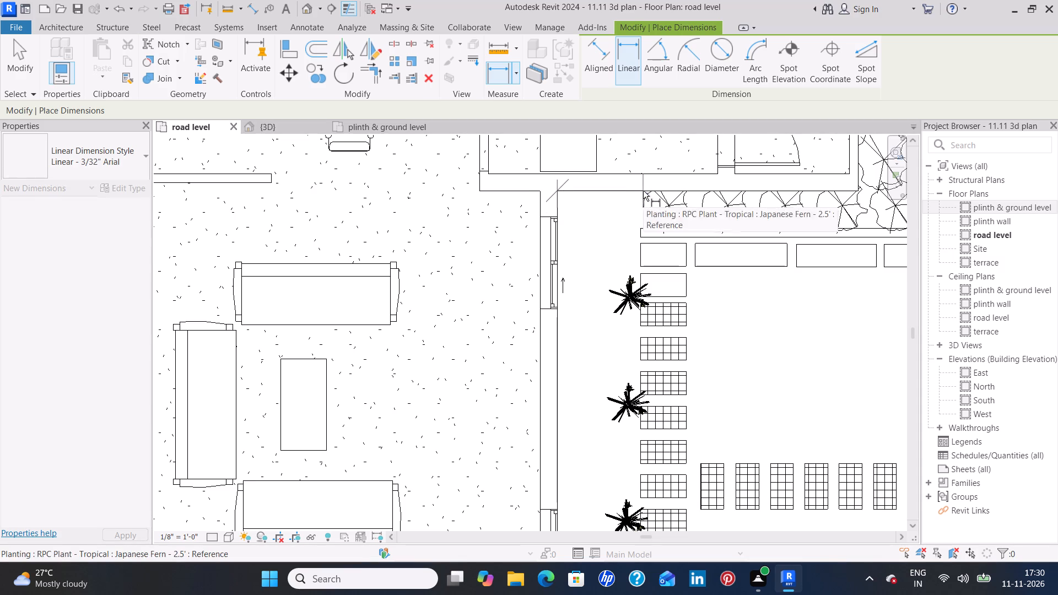
click(643, 191)
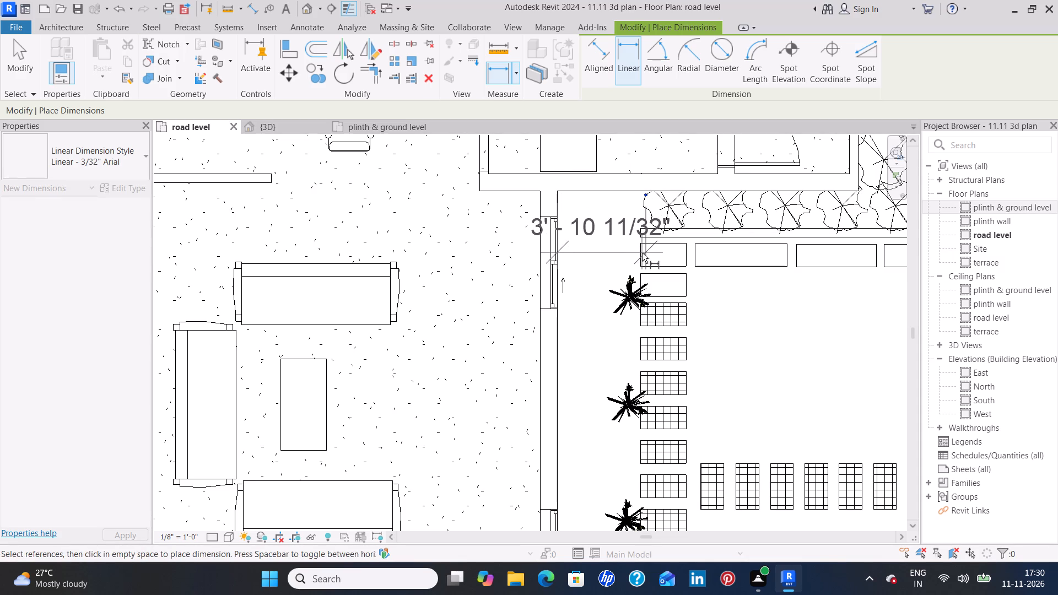
key(Escape)
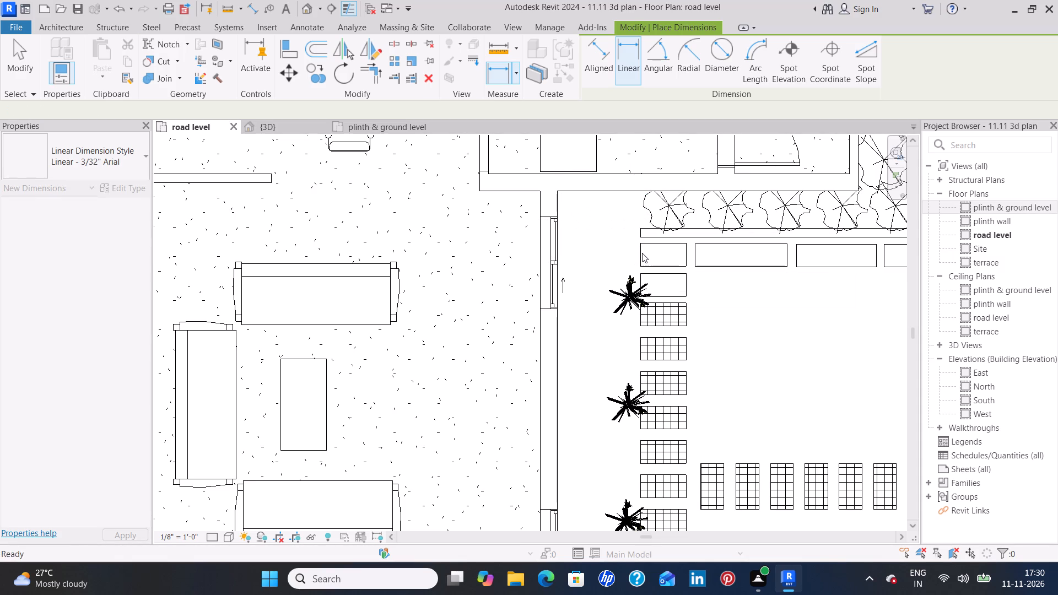
key(Escape)
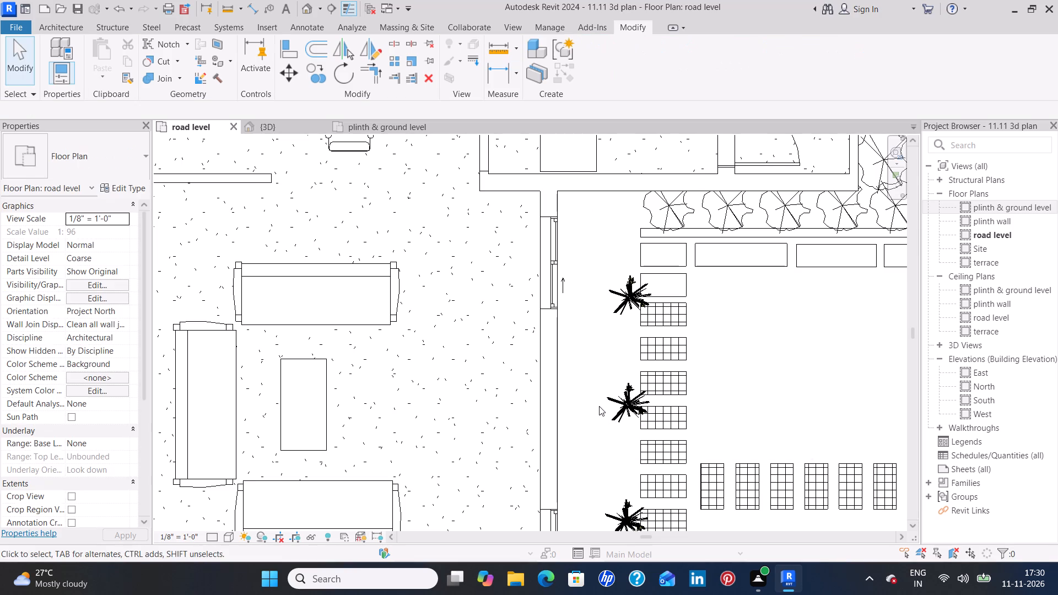
Start a stair from road level with its top level at terrace and the desired number of risers set to 18.
click(64, 29)
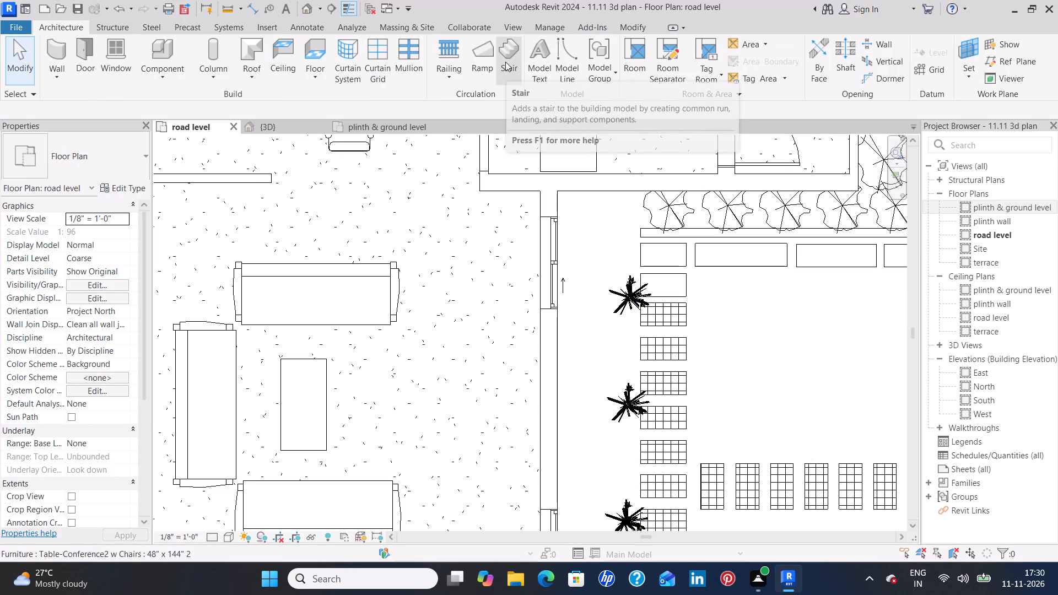
click(505, 62)
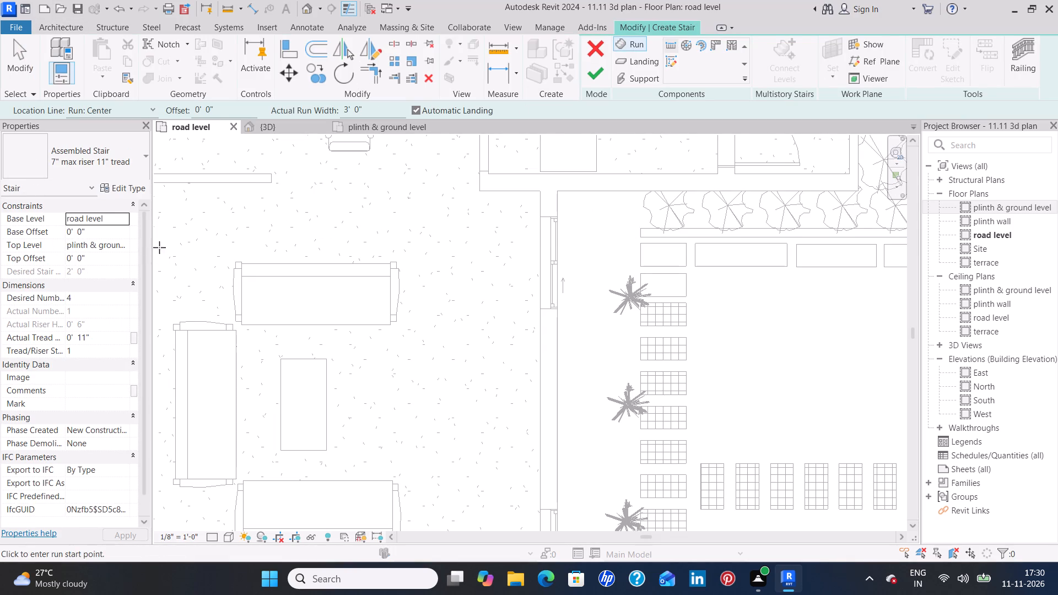
click(125, 247)
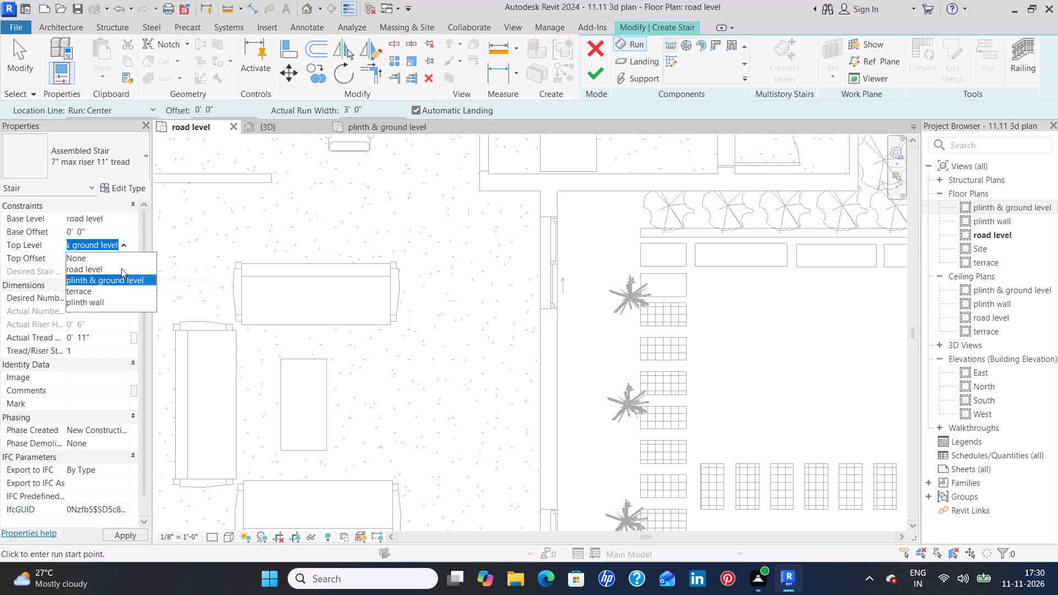
click(94, 294)
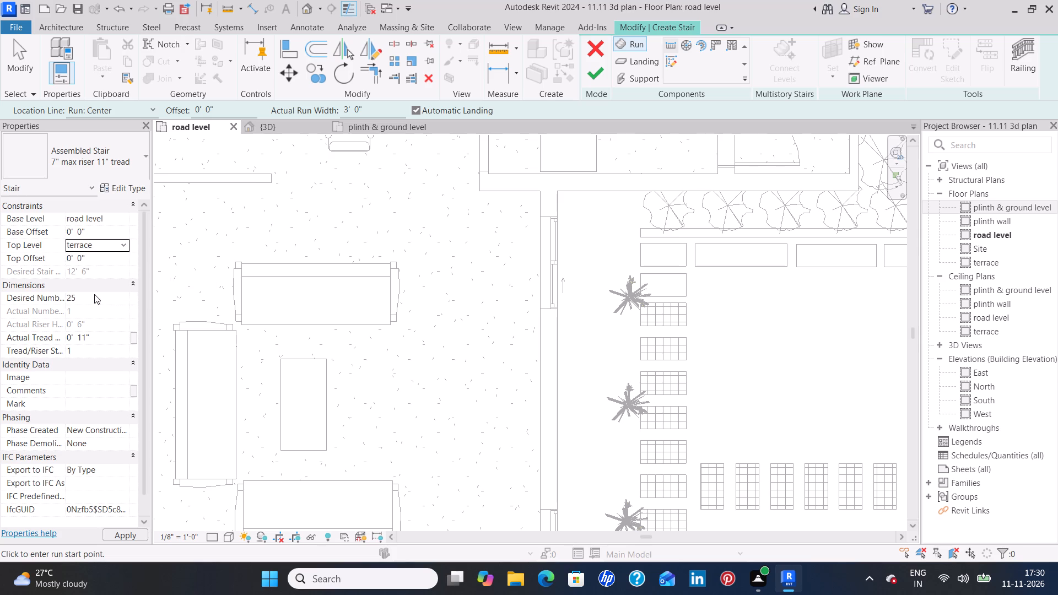
click(84, 297)
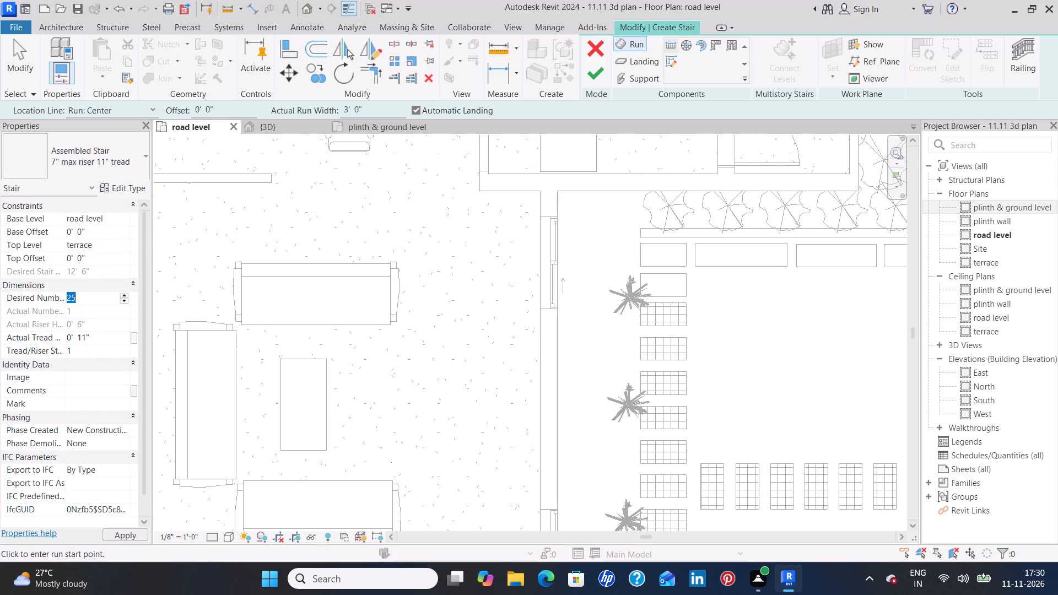
key(BackSpace)
key(1)
key(8)
click(134, 533)
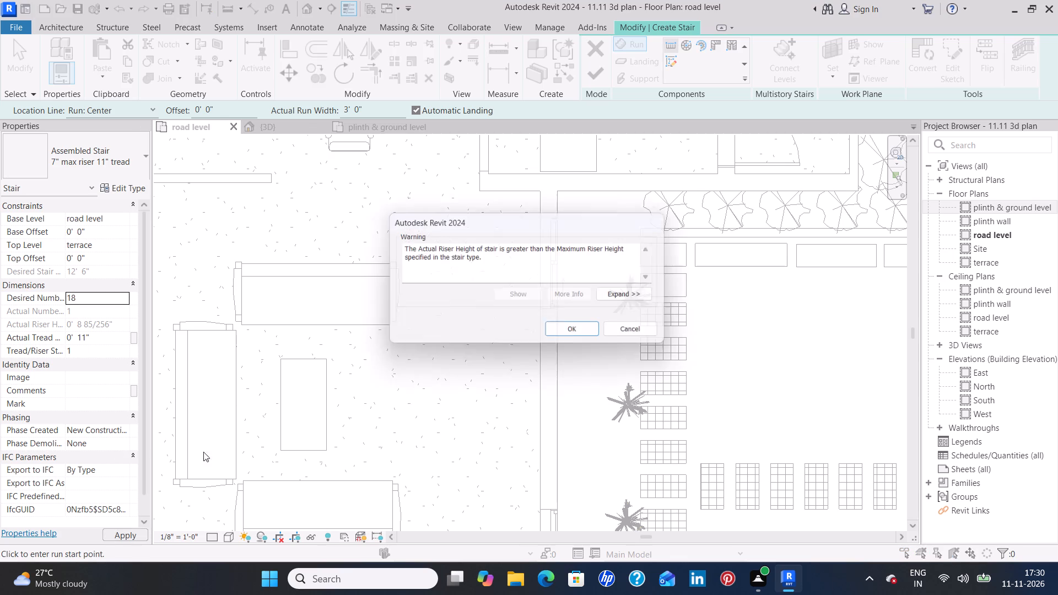
click(595, 328)
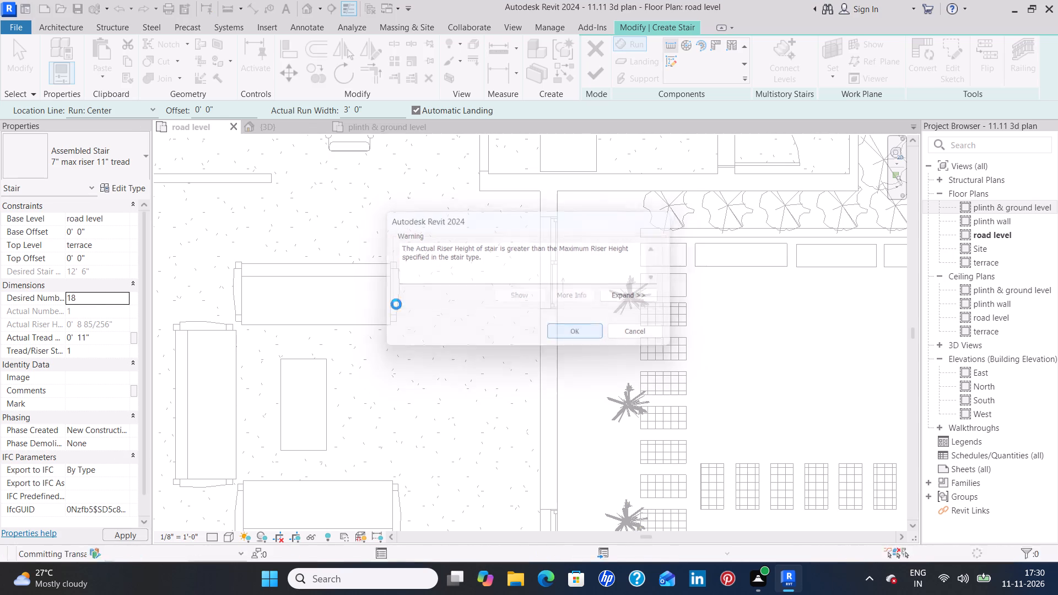
Set the straight stair run's location line to Run: Right and review the space along the living room's garden-side wall.
click(120, 105)
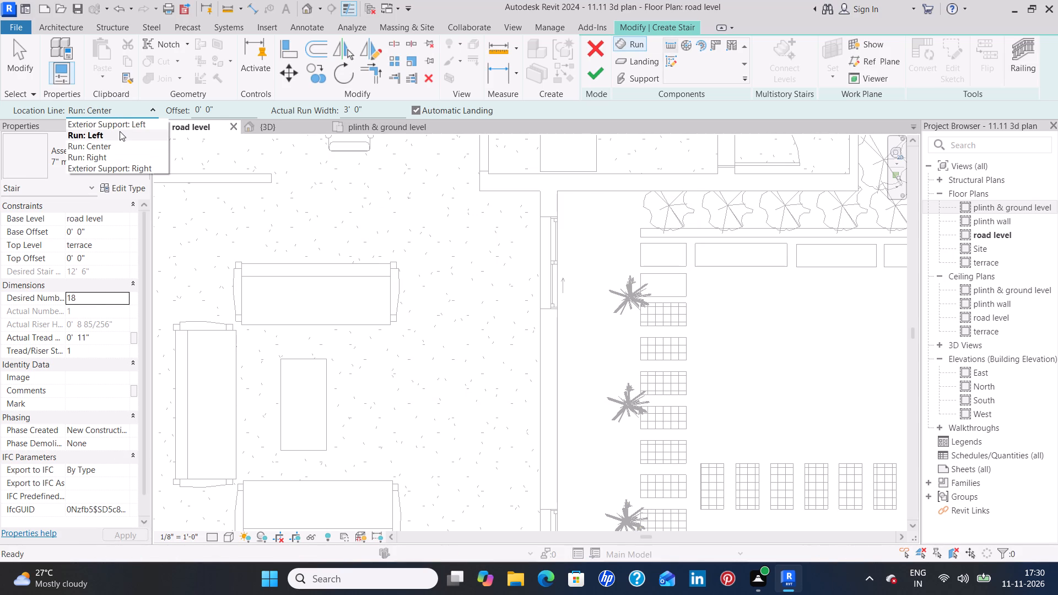
click(110, 158)
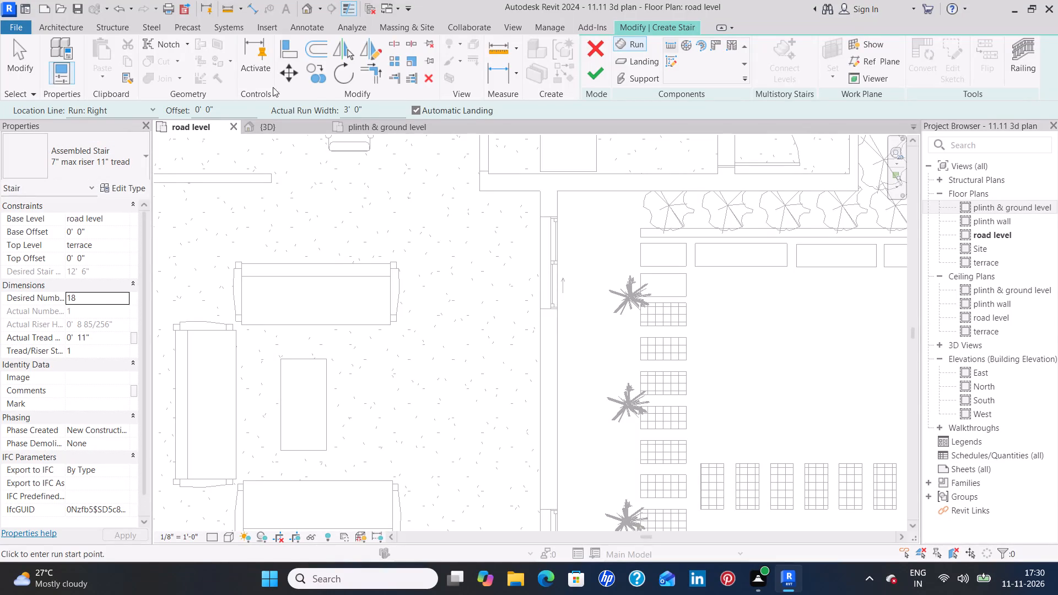
click(672, 42)
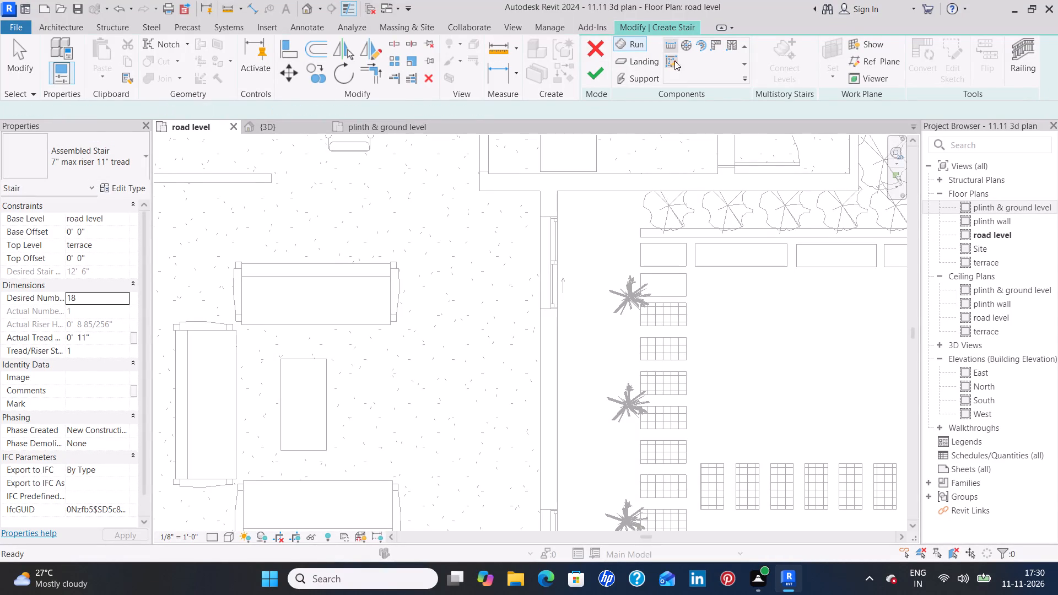
middle_drag(604, 409, 573, 306)
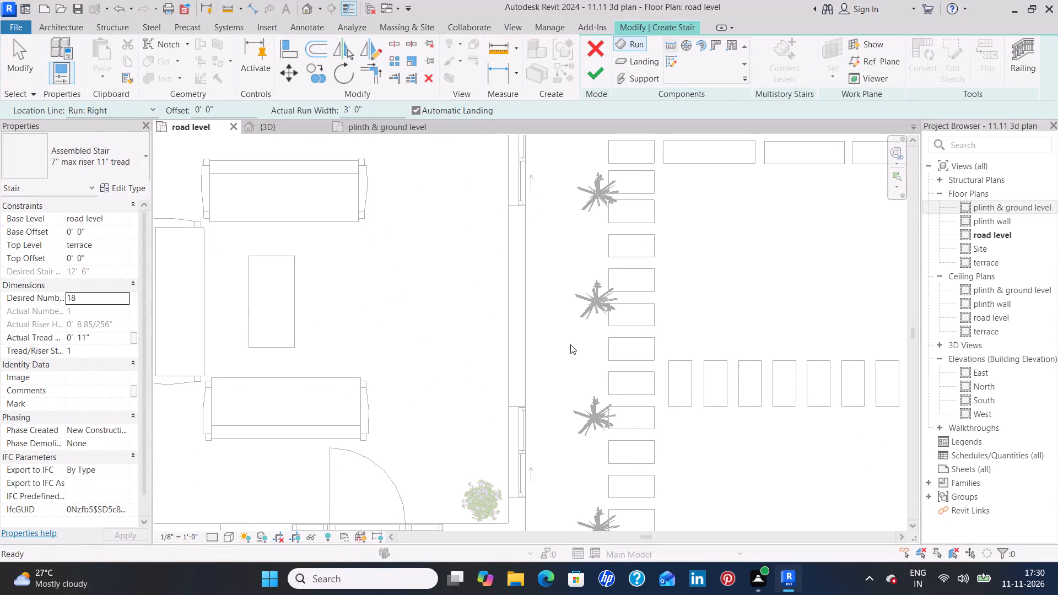
middle_drag(552, 473, 541, 315)
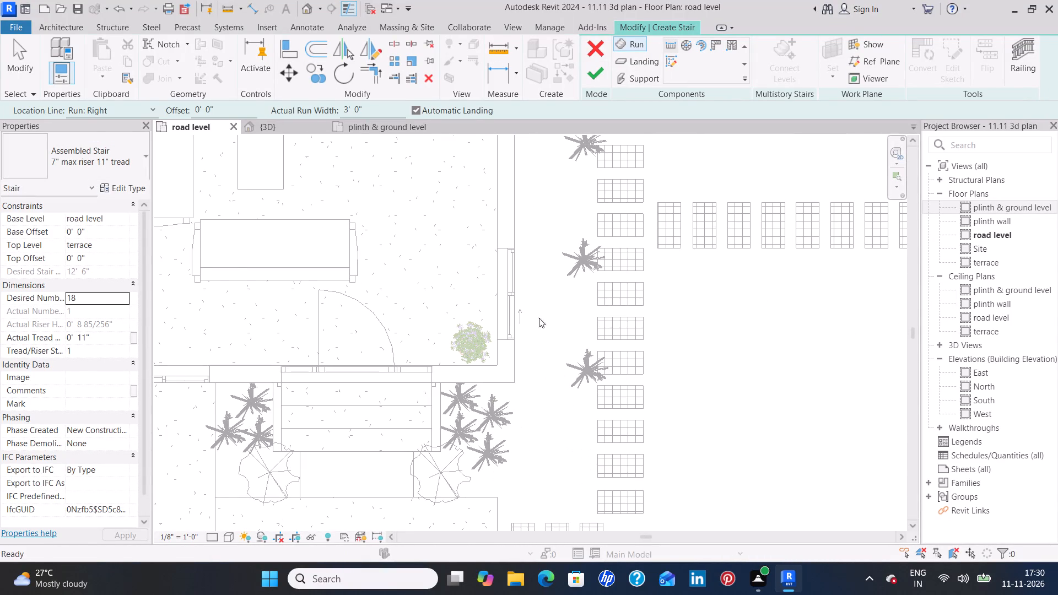
middle_drag(548, 278, 551, 394)
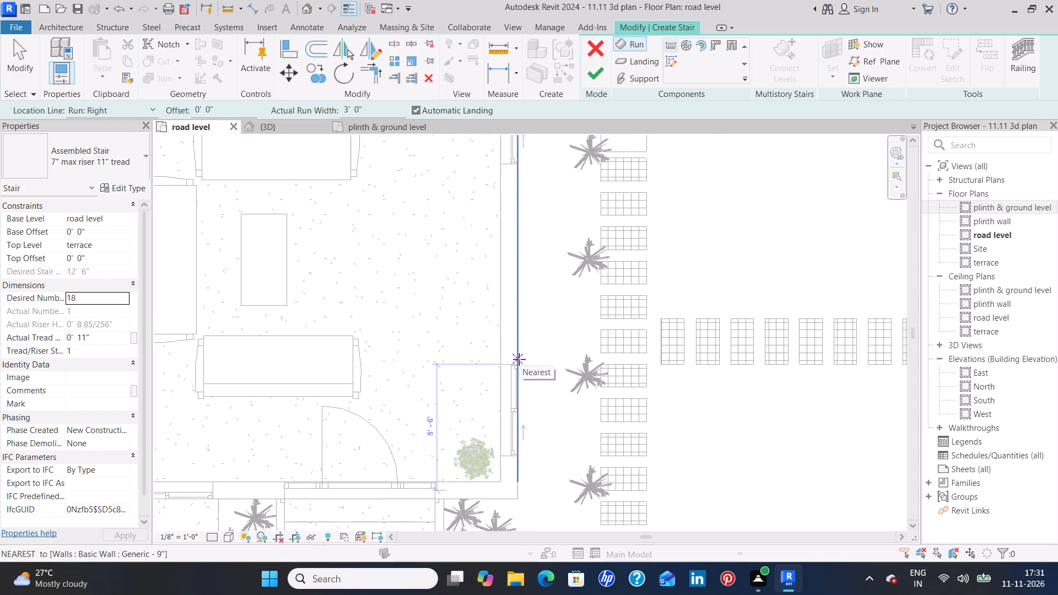
scroll(519, 359, down, 4)
middle_drag(542, 348, 549, 451)
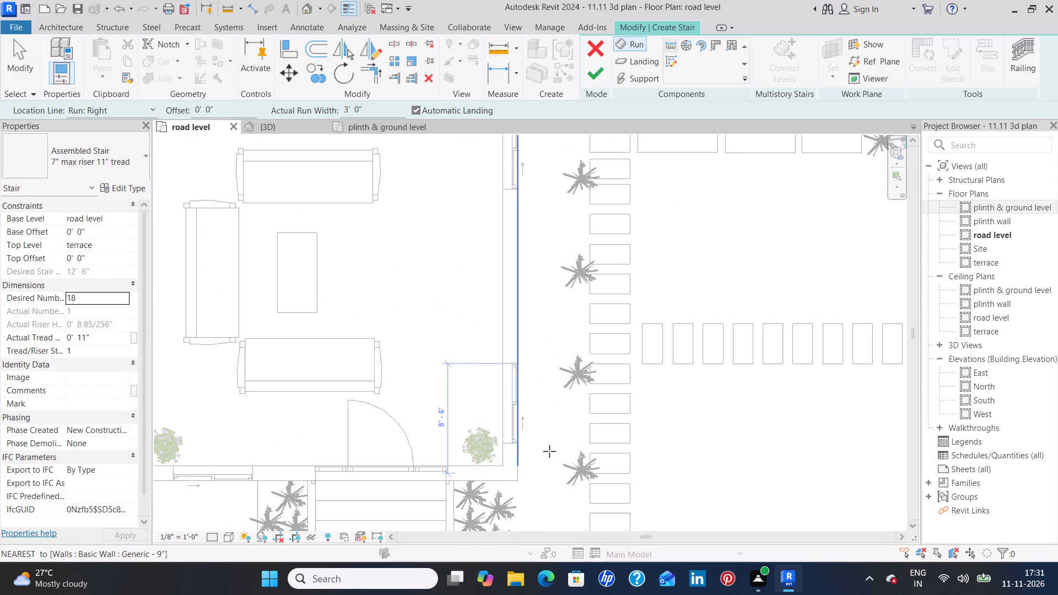
scroll(558, 413, down, 4)
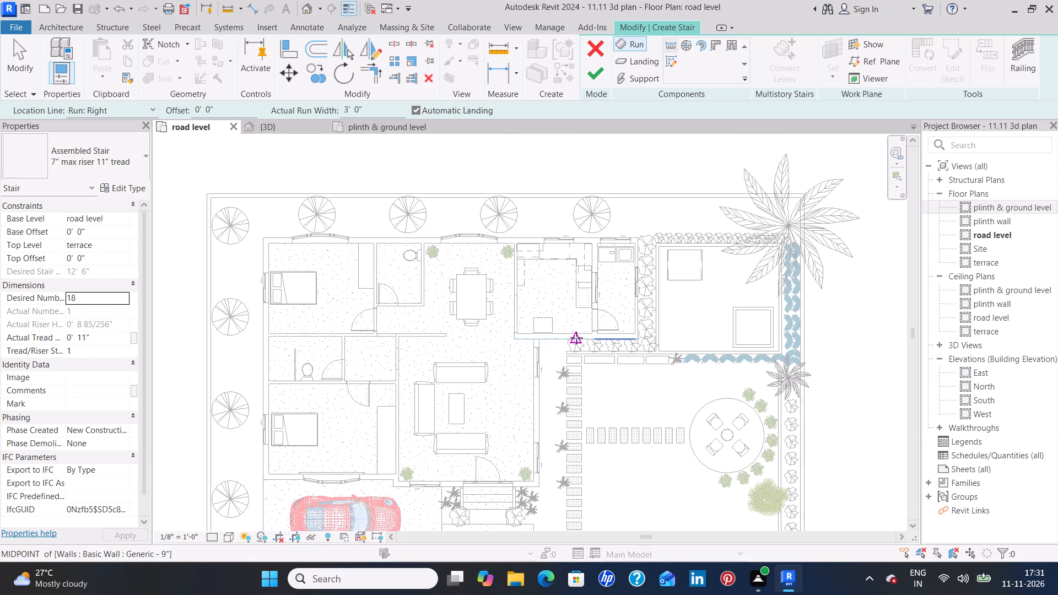
scroll(544, 402, up, 2)
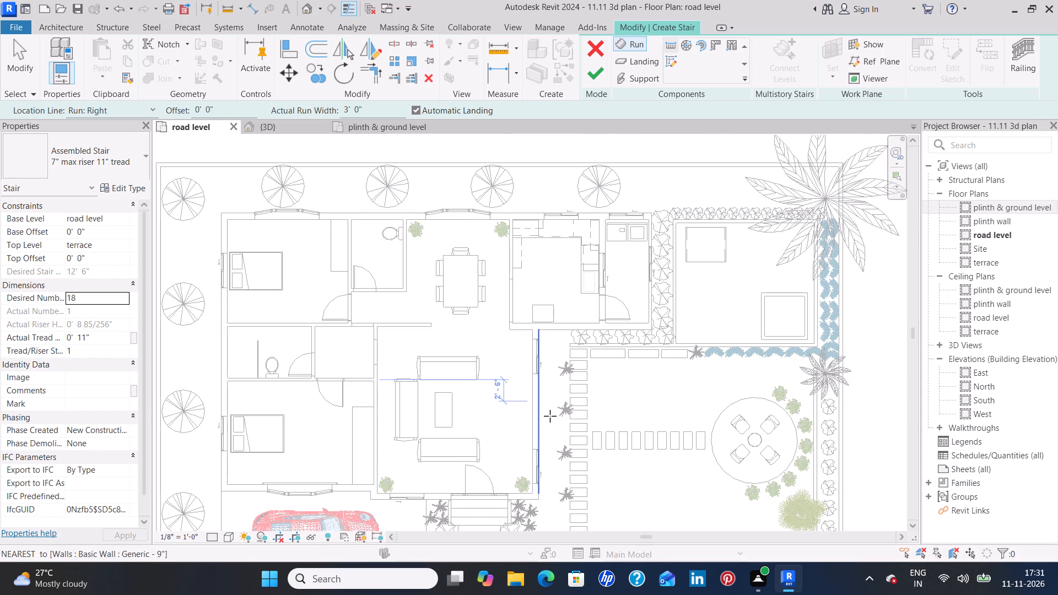
middle_drag(549, 408, 558, 313)
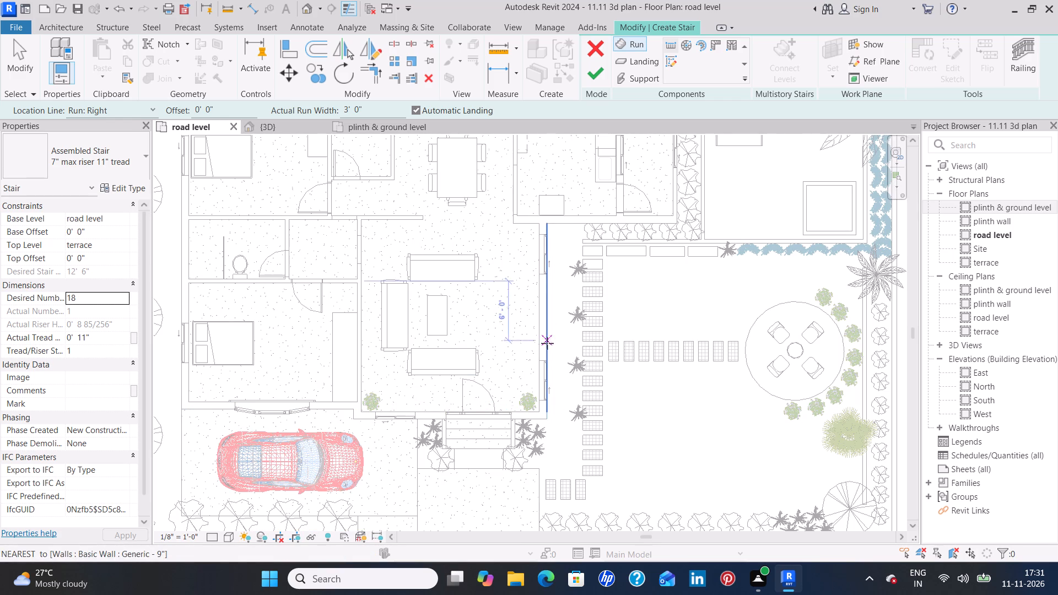
key(Escape)
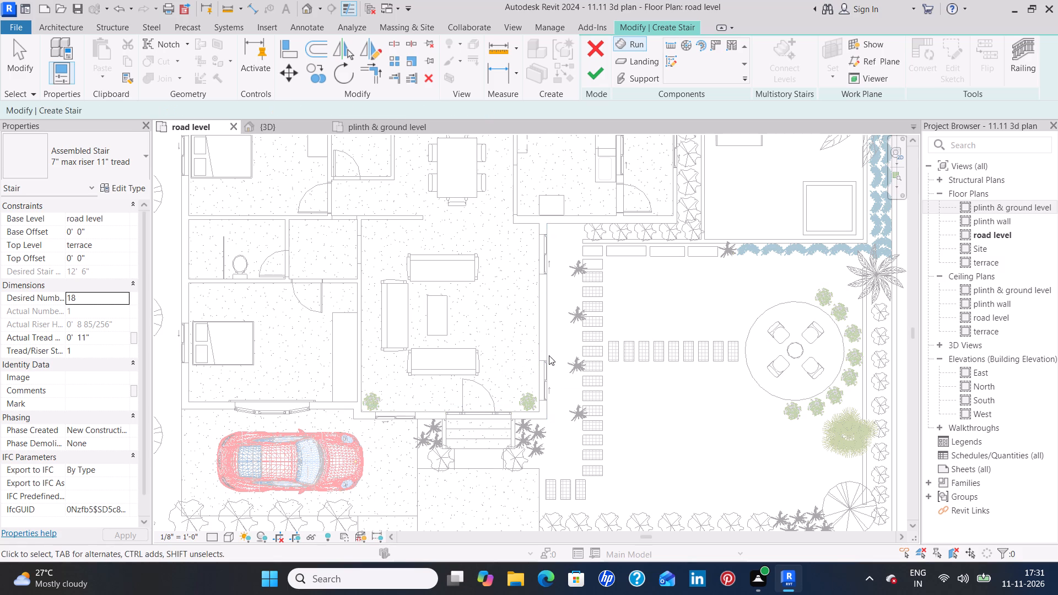
Dimension the length of the living room's garden-side wall, from the kitchen wall corner to the front corner.
click(498, 69)
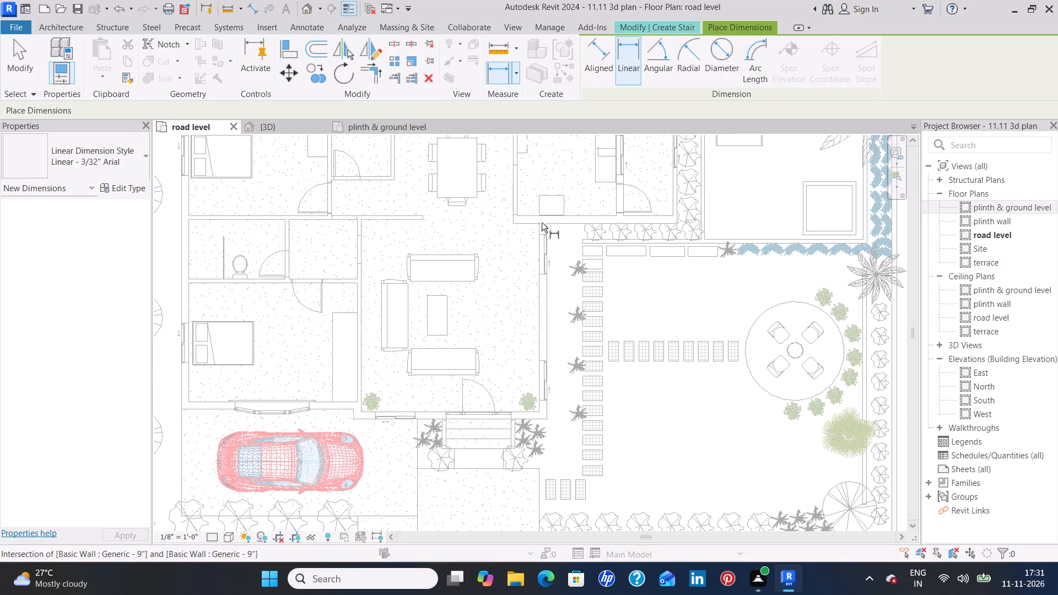
click(546, 223)
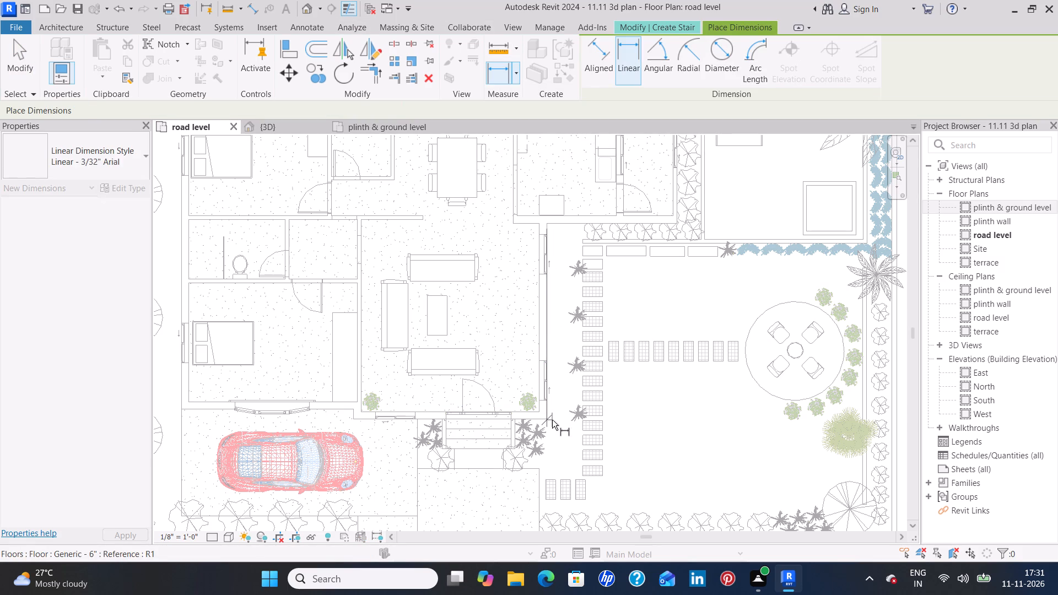
click(552, 420)
click(681, 429)
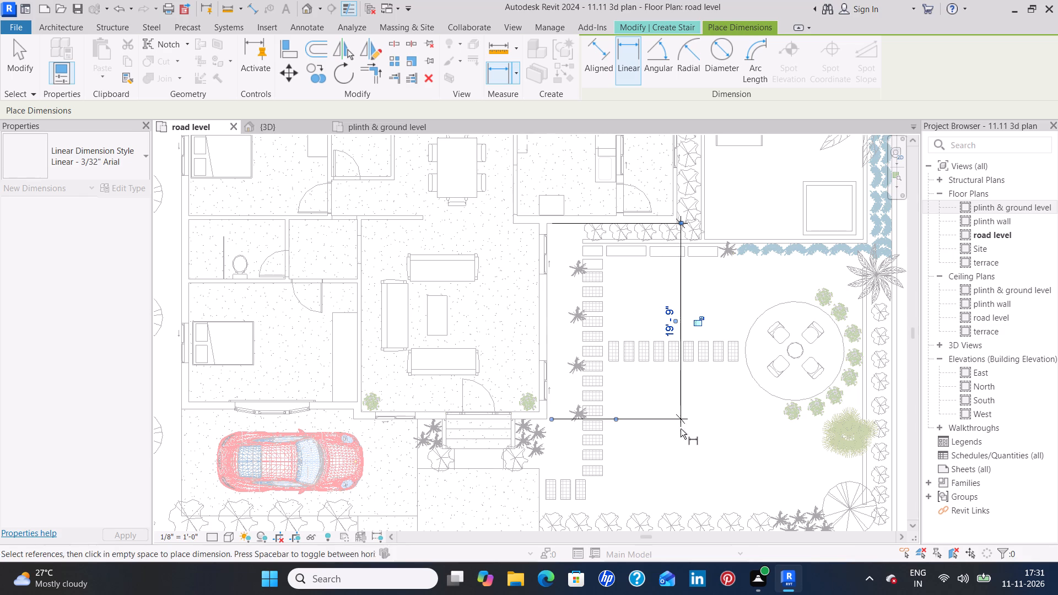
key(Escape)
key(Escape)
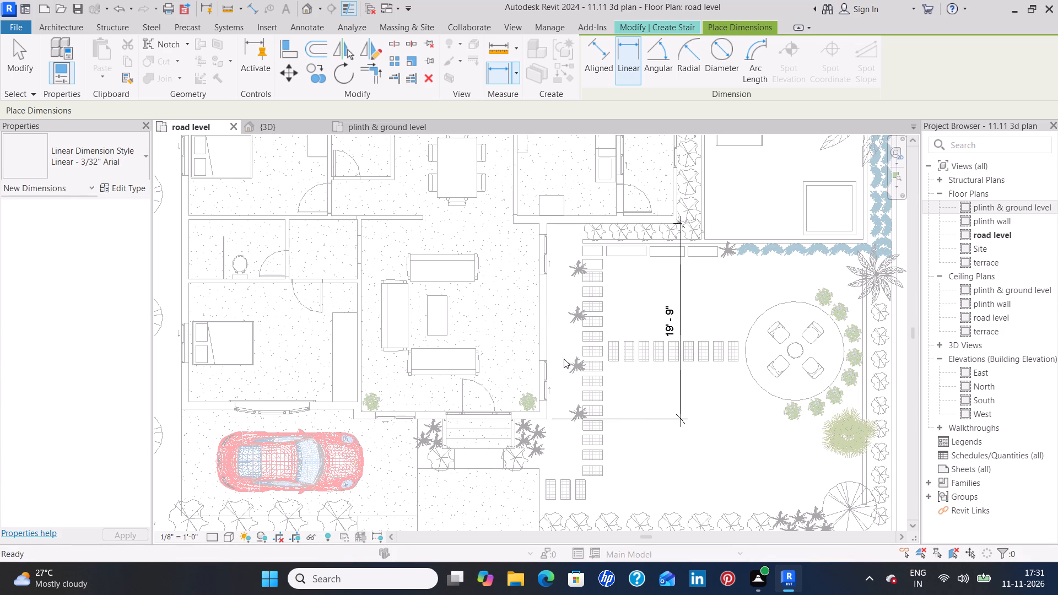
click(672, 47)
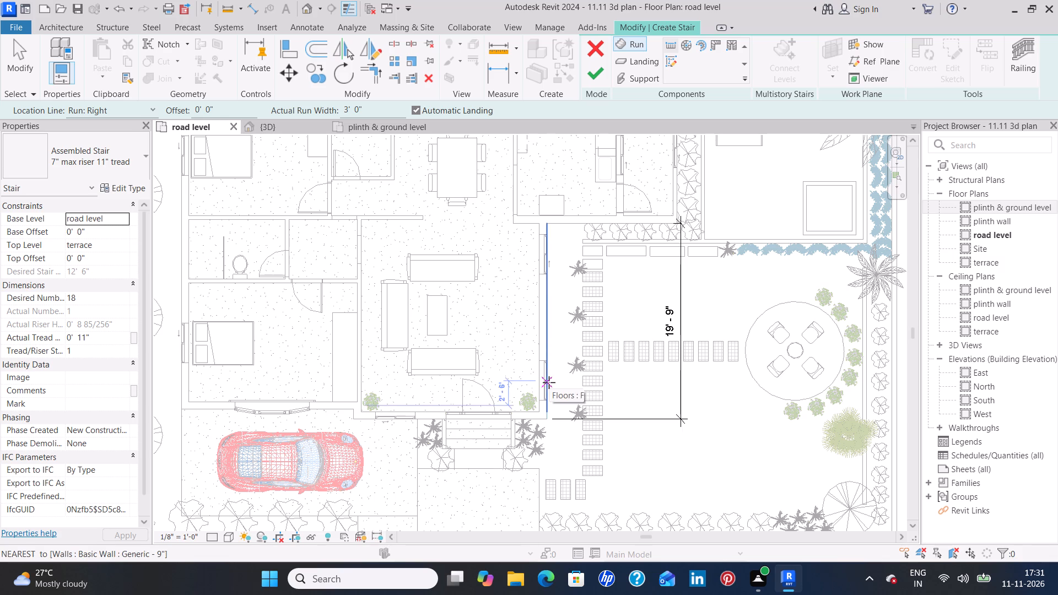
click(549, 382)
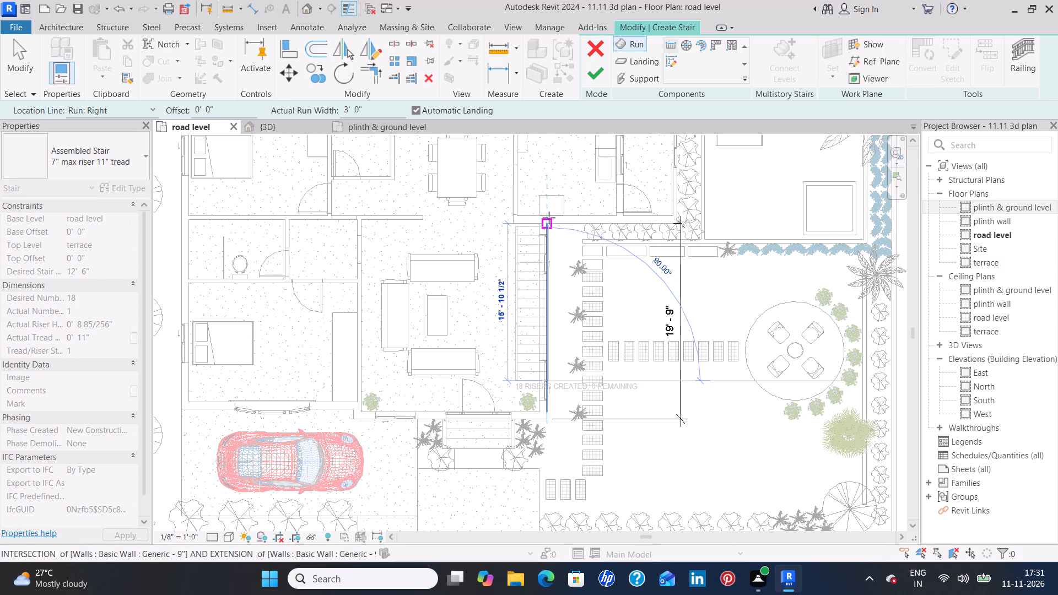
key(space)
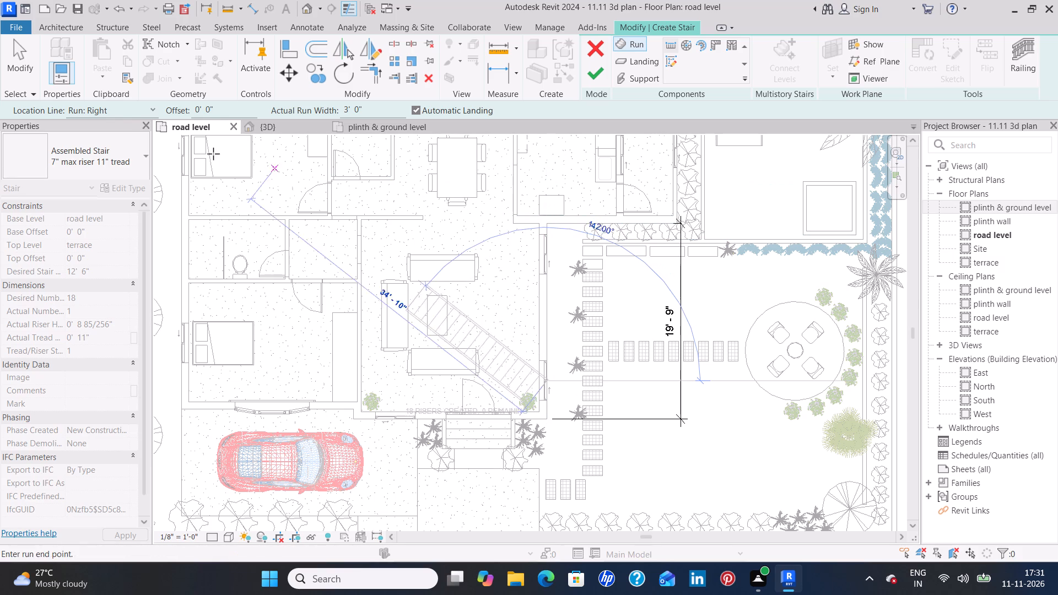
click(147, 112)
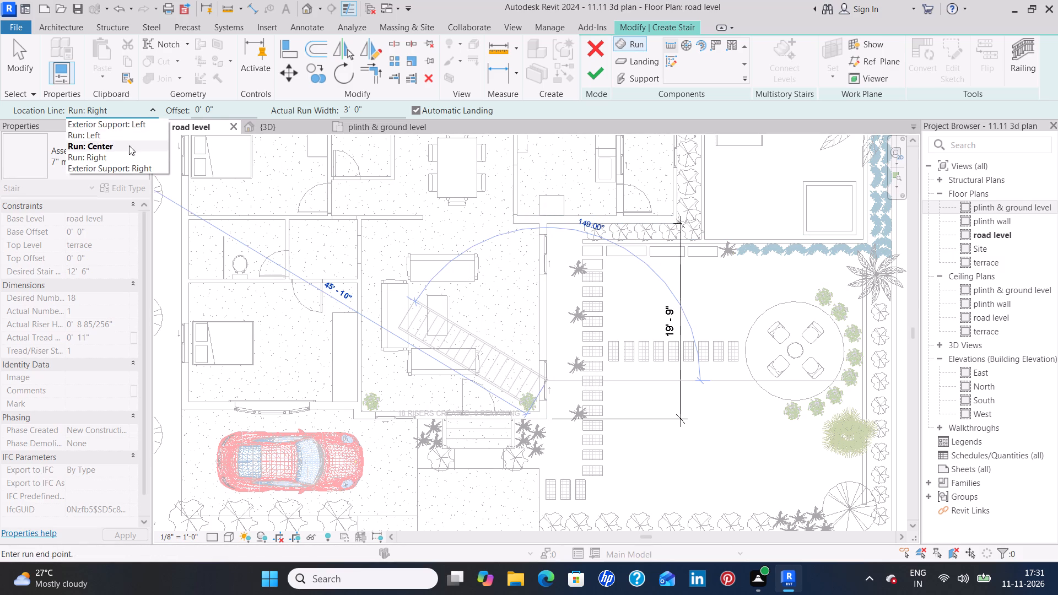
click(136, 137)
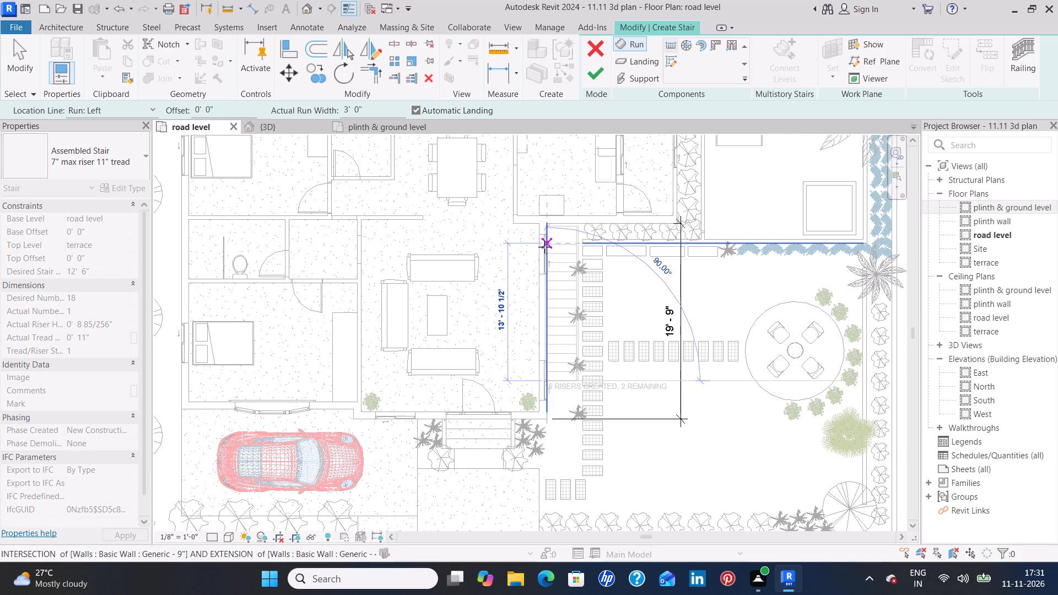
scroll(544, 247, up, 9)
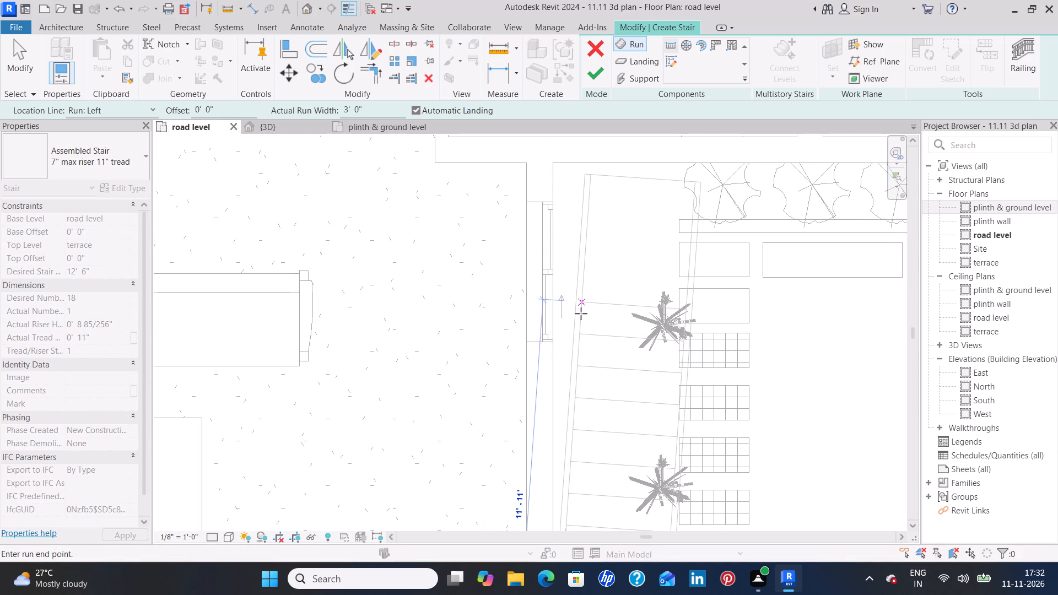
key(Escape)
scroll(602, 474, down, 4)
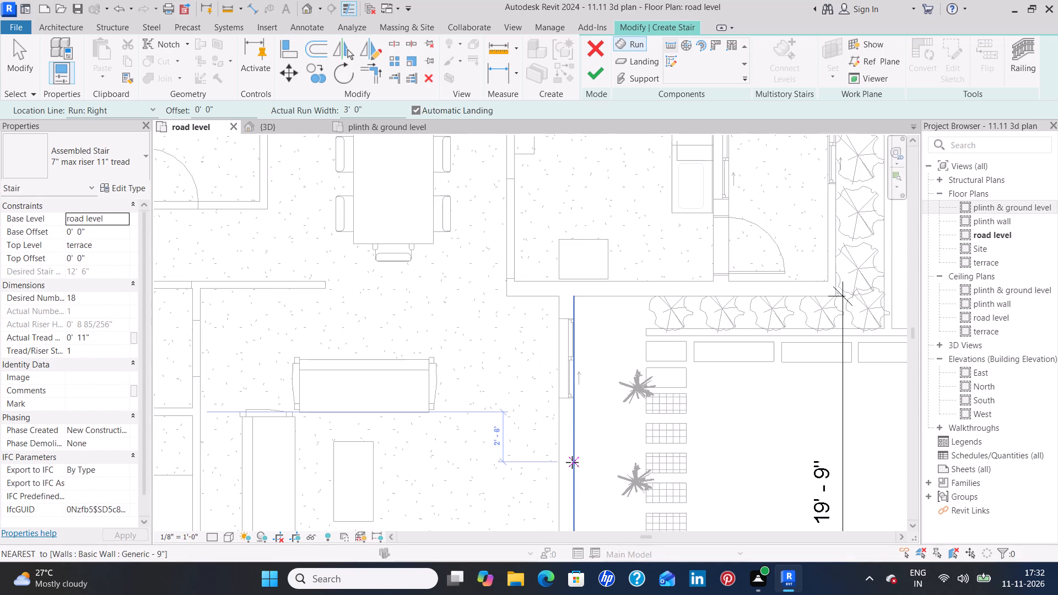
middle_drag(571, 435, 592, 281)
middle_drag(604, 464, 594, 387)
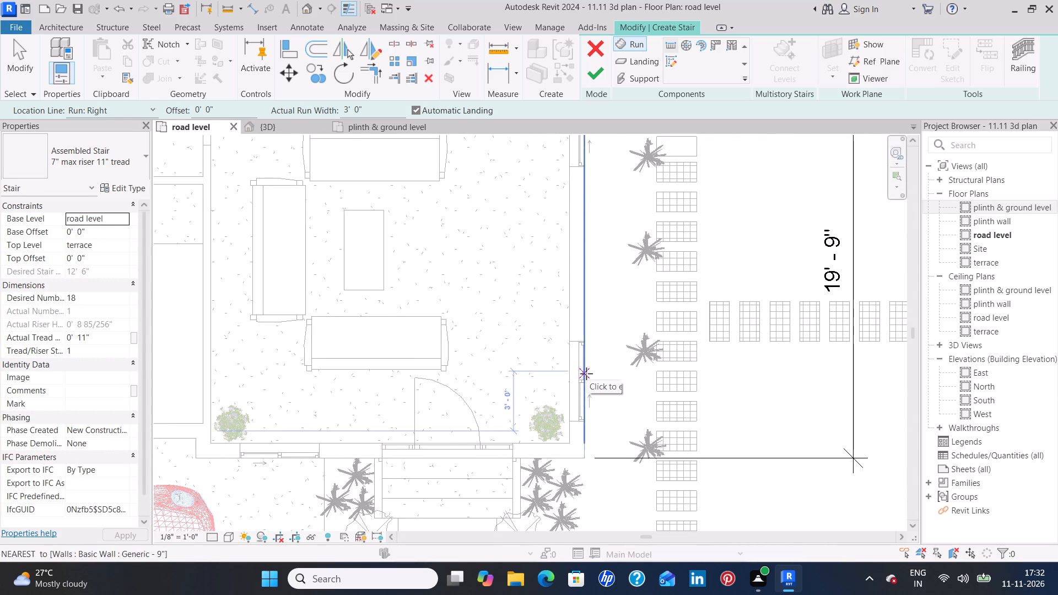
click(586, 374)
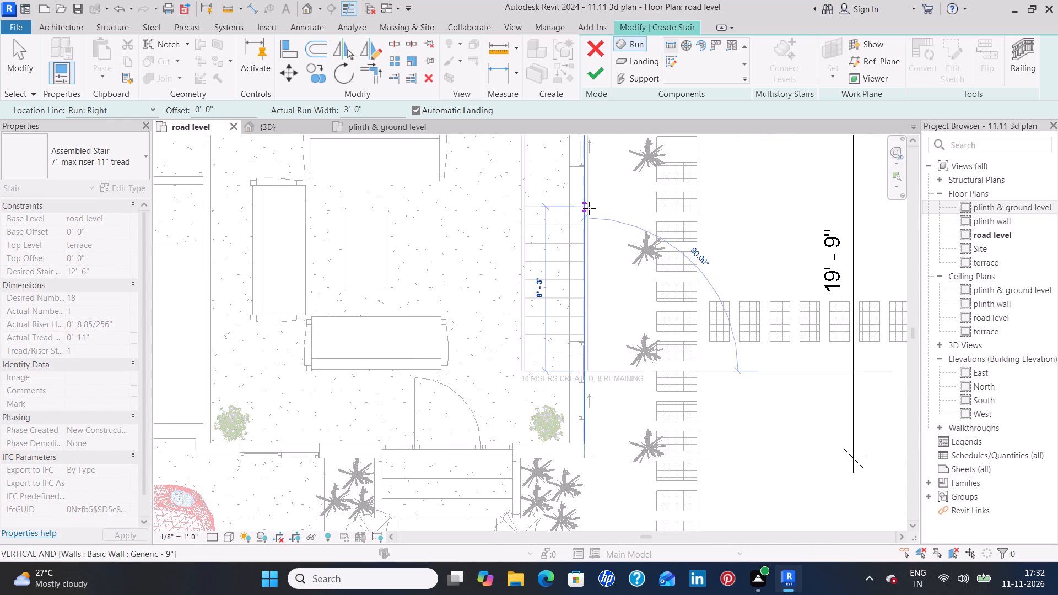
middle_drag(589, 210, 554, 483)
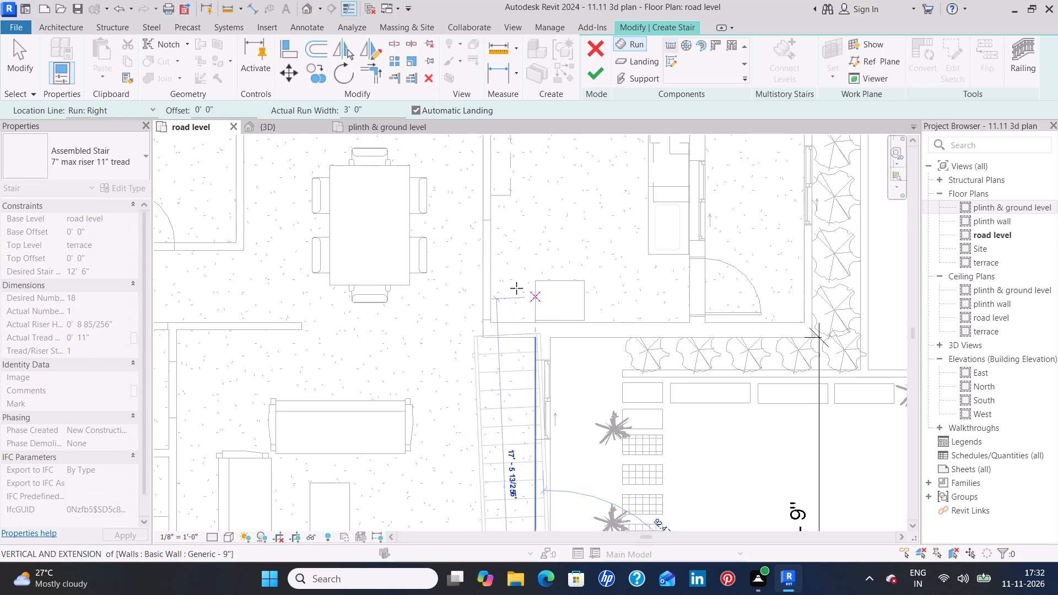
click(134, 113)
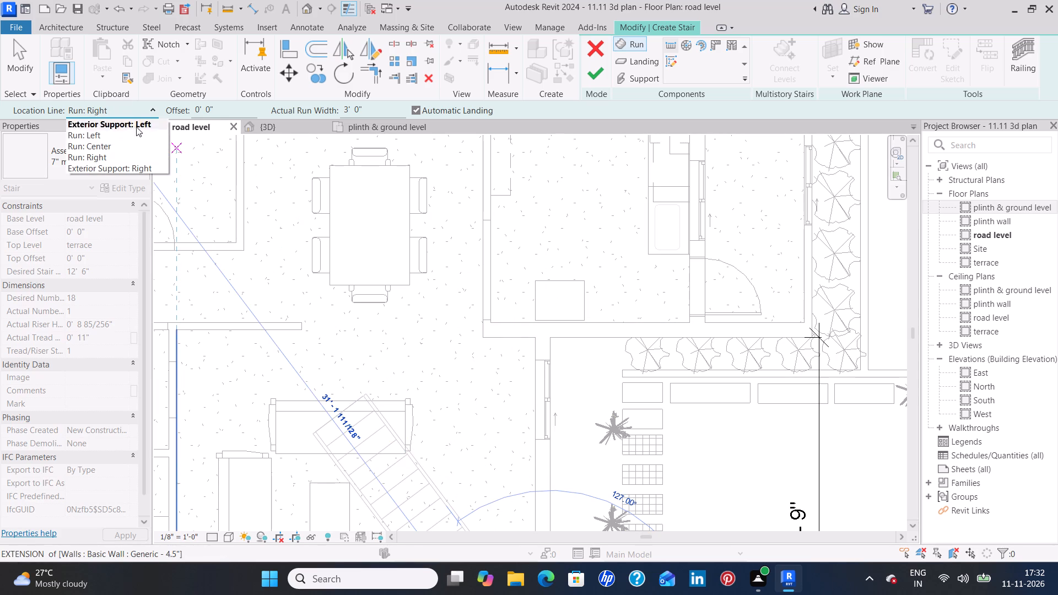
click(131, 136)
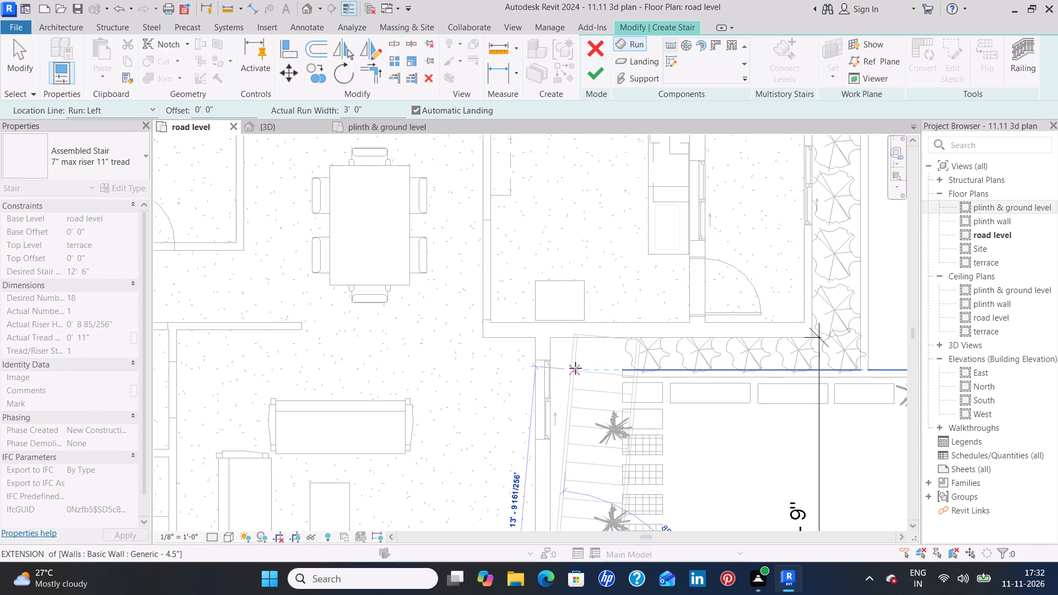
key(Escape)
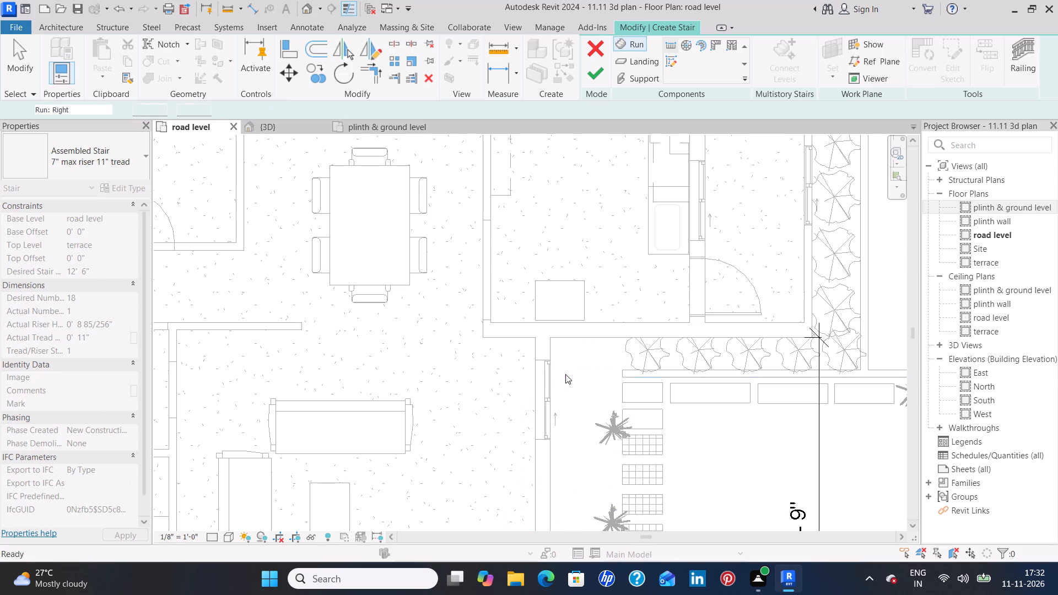
Set the stair run's location line to Run: Left.
middle_drag(574, 403, 608, 159)
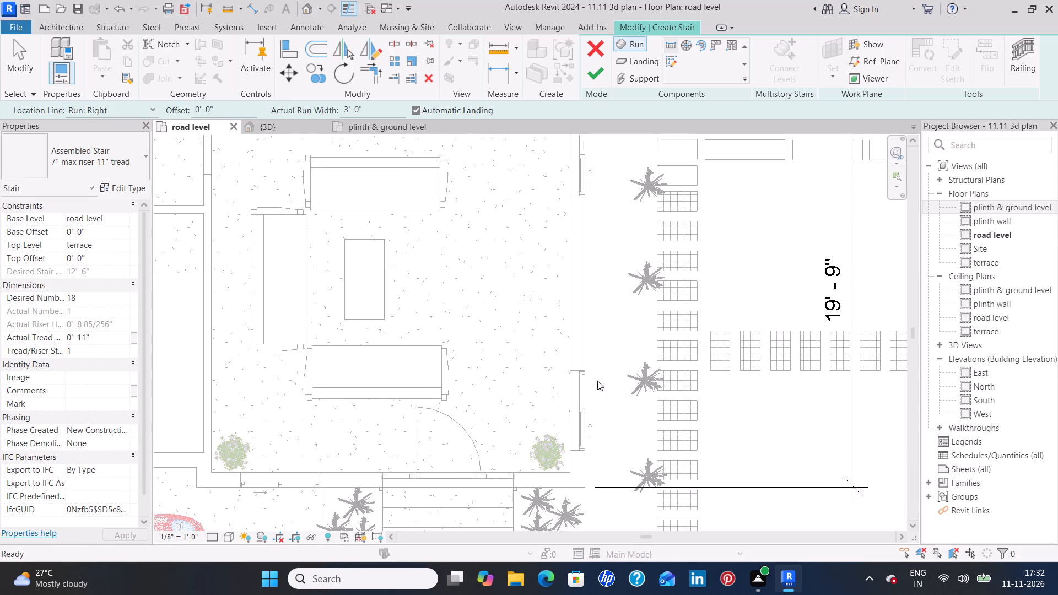
click(152, 107)
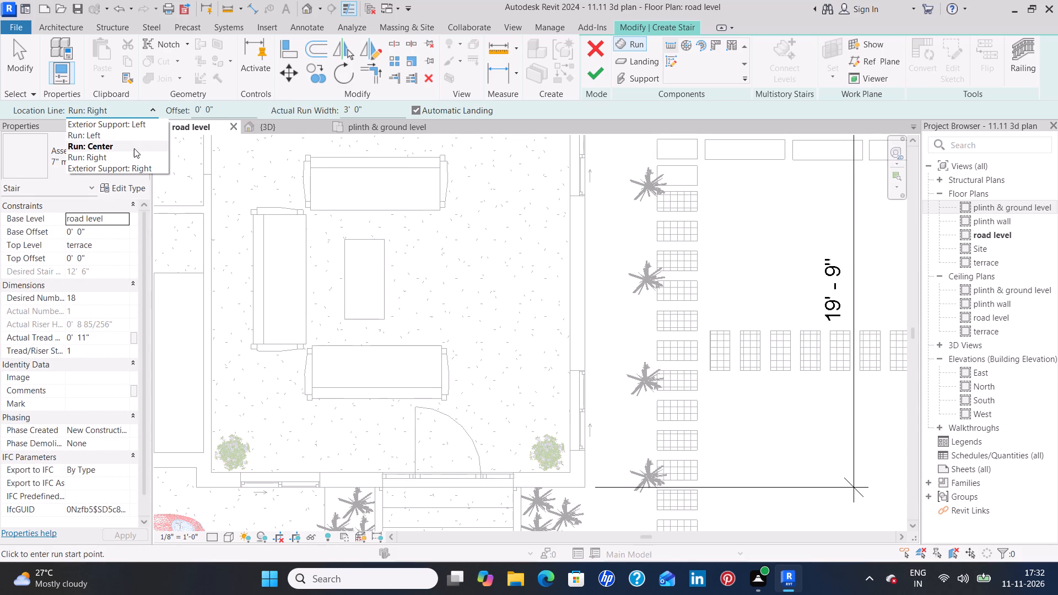
click(121, 136)
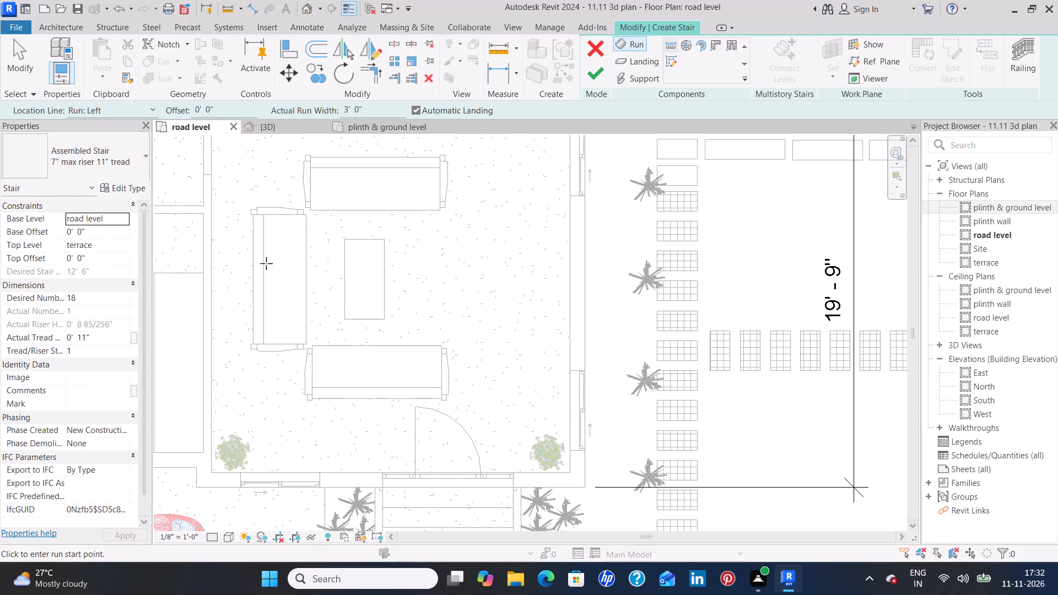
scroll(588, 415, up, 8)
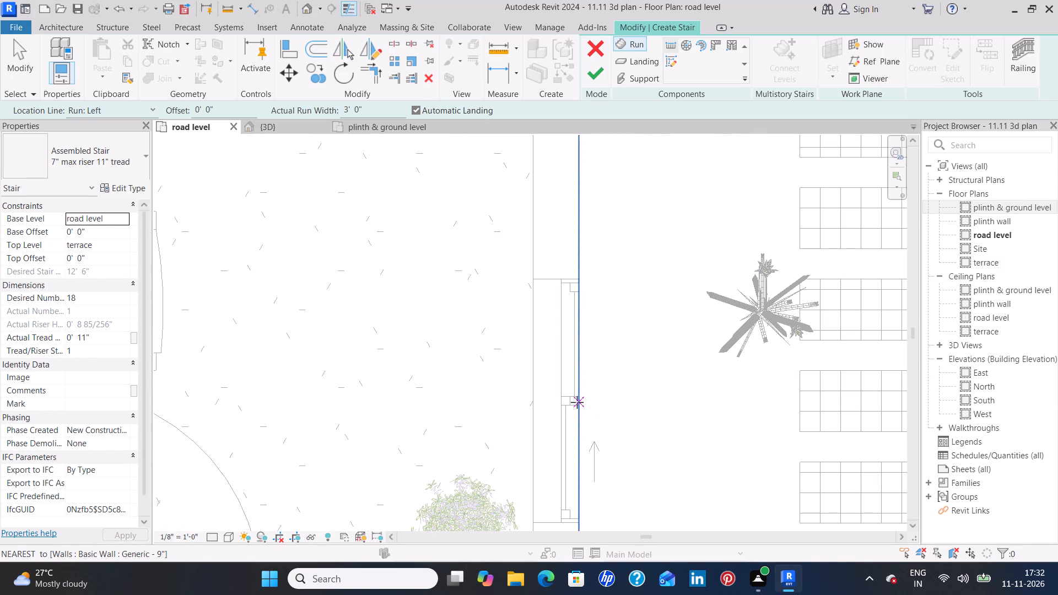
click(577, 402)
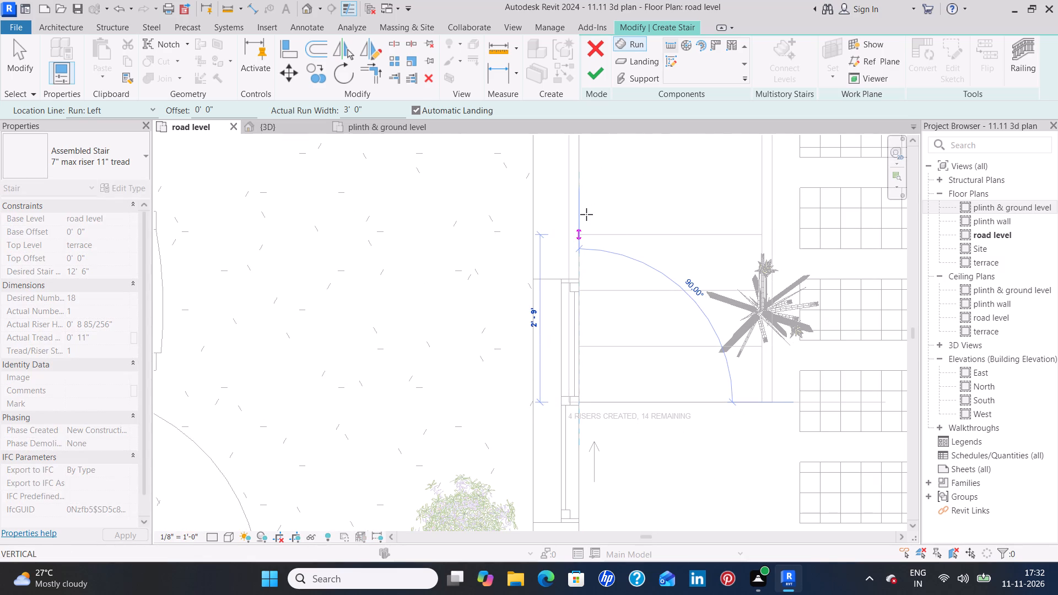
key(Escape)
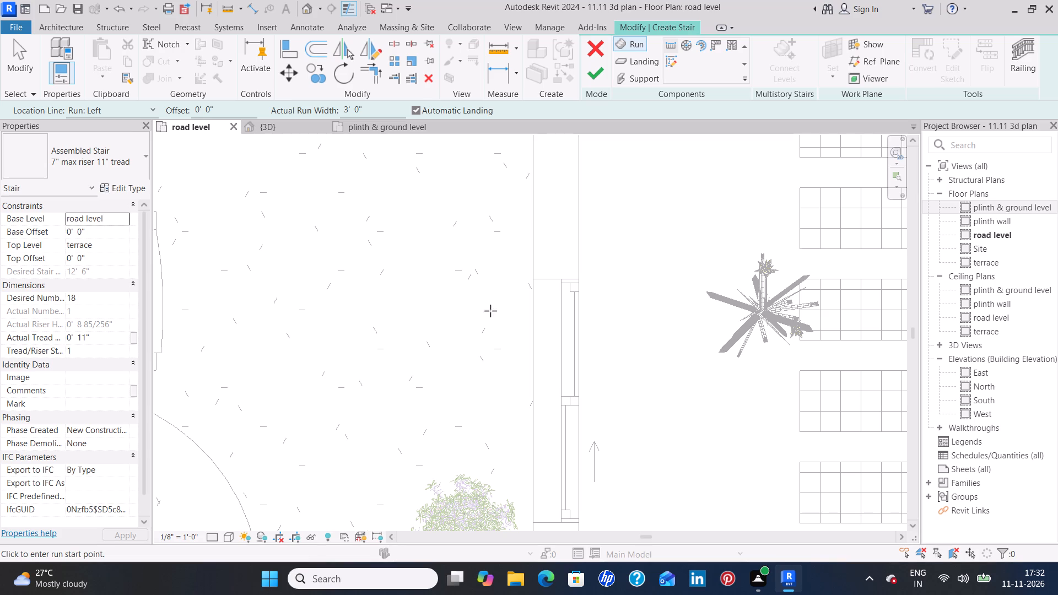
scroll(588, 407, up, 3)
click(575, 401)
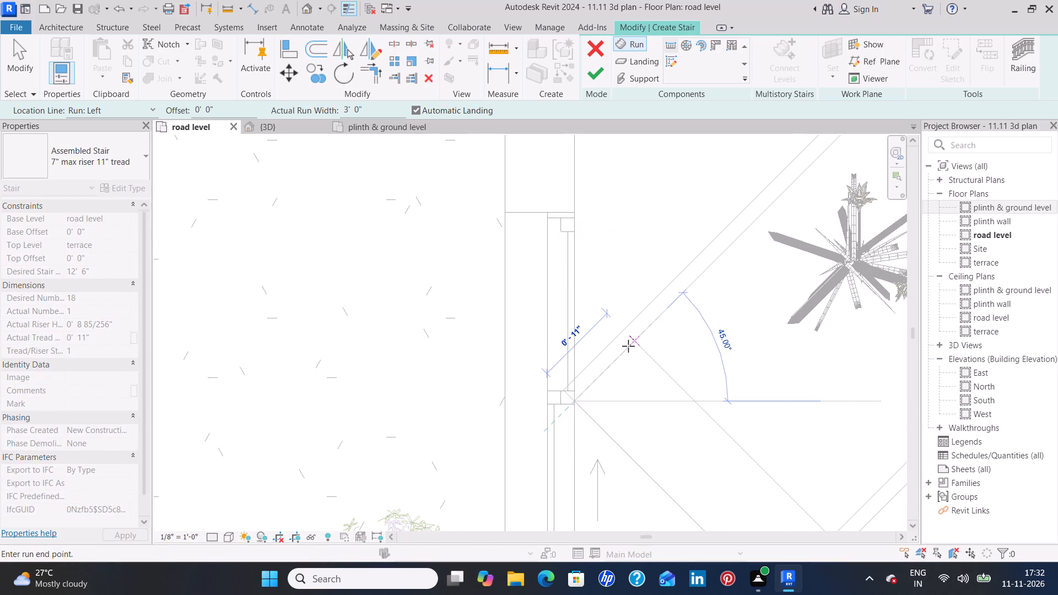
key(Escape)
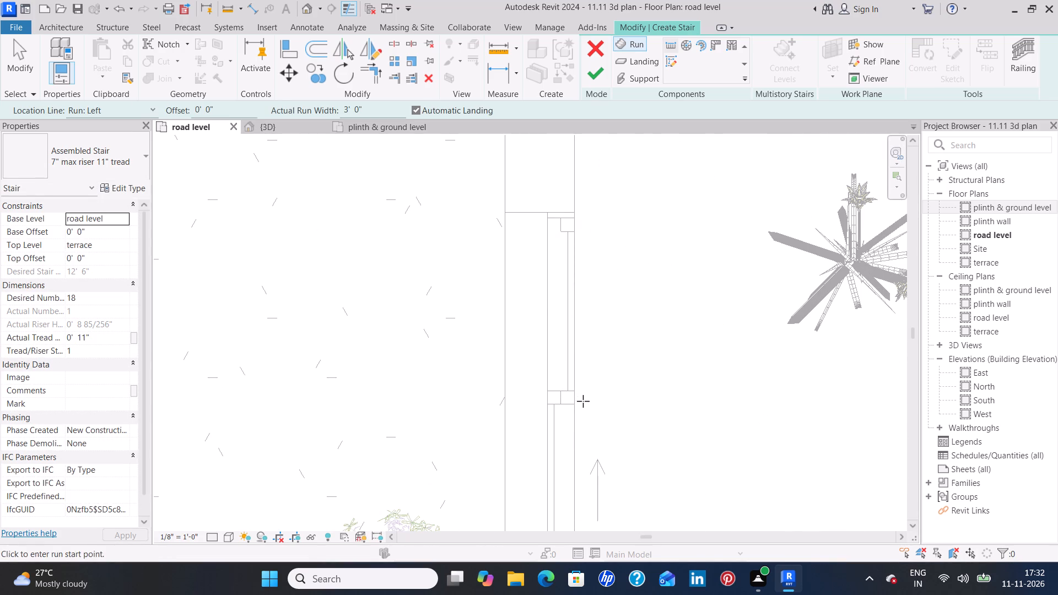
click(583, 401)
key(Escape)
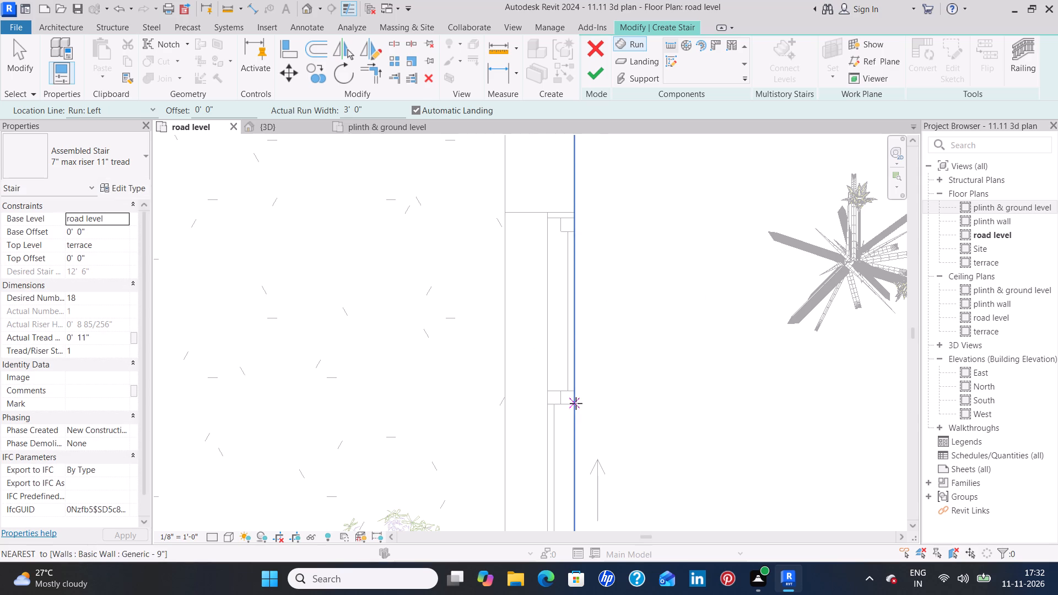
Draw a straight 18-riser run, 3' 0" wide, along the living room wall's garden face from the front window's middle to the kitchen wall corner.
click(576, 403)
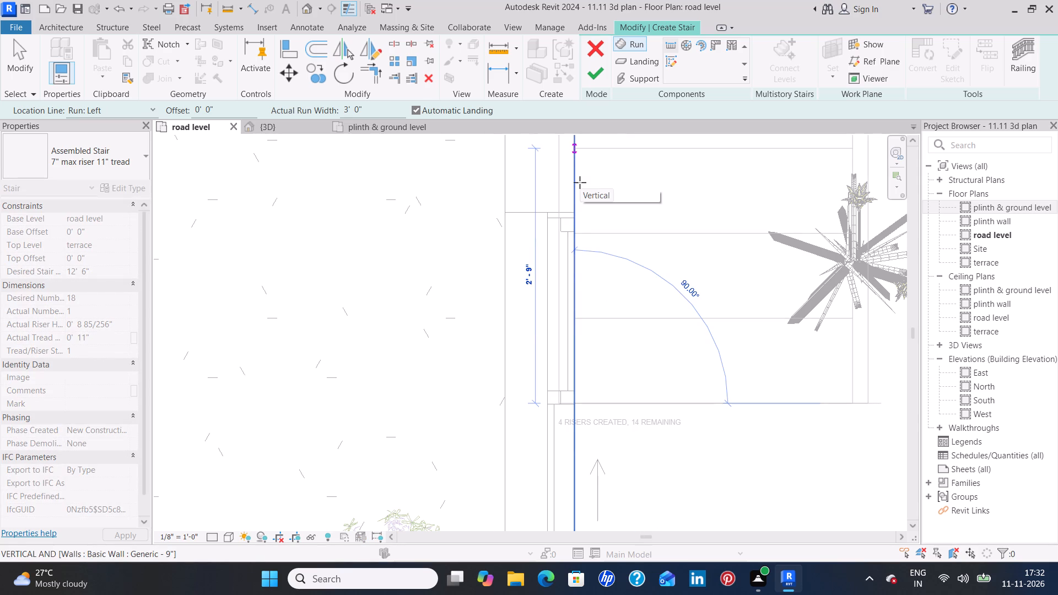
middle_drag(580, 182, 565, 468)
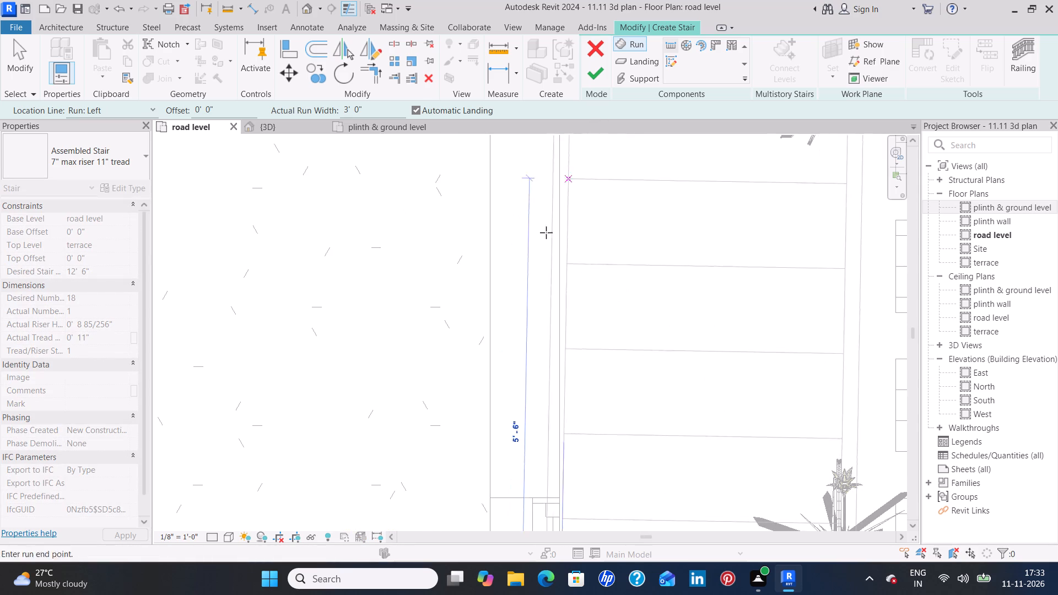
middle_drag(554, 196, 538, 382)
scroll(539, 360, down, 4)
middle_drag(552, 205, 538, 443)
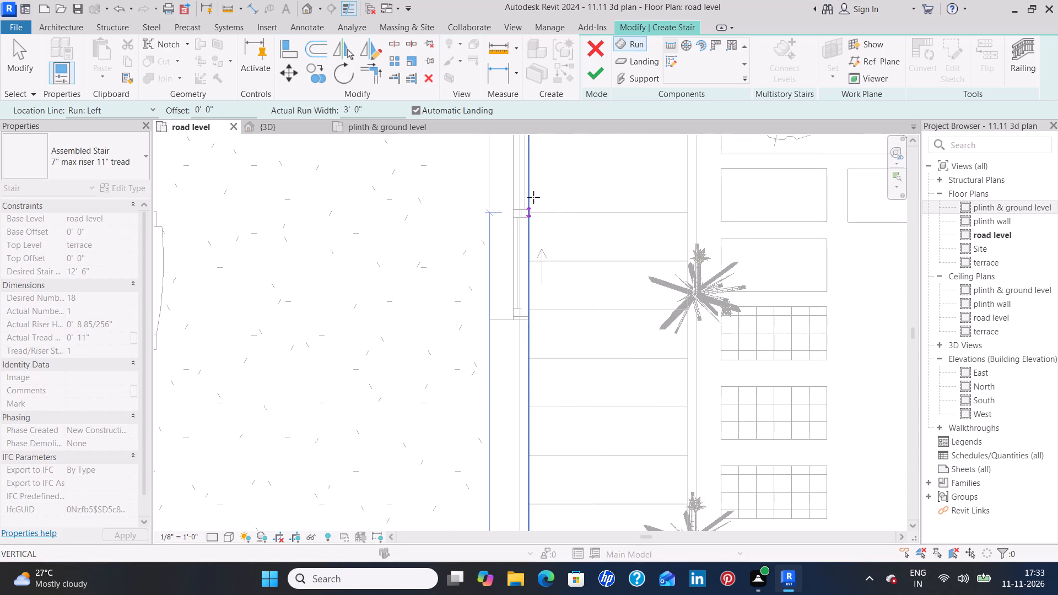
middle_drag(533, 197, 531, 445)
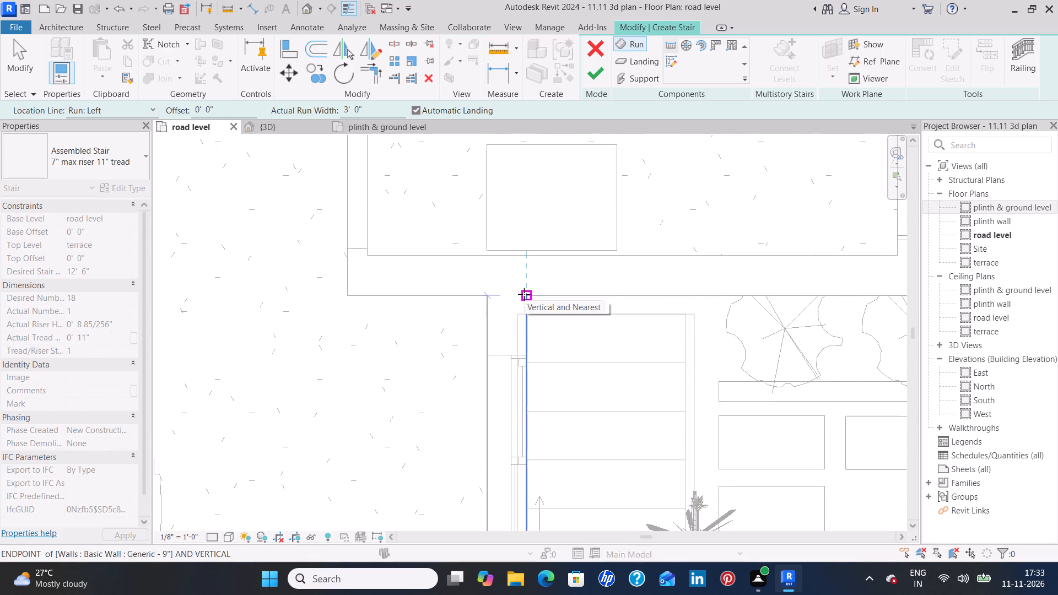
click(524, 294)
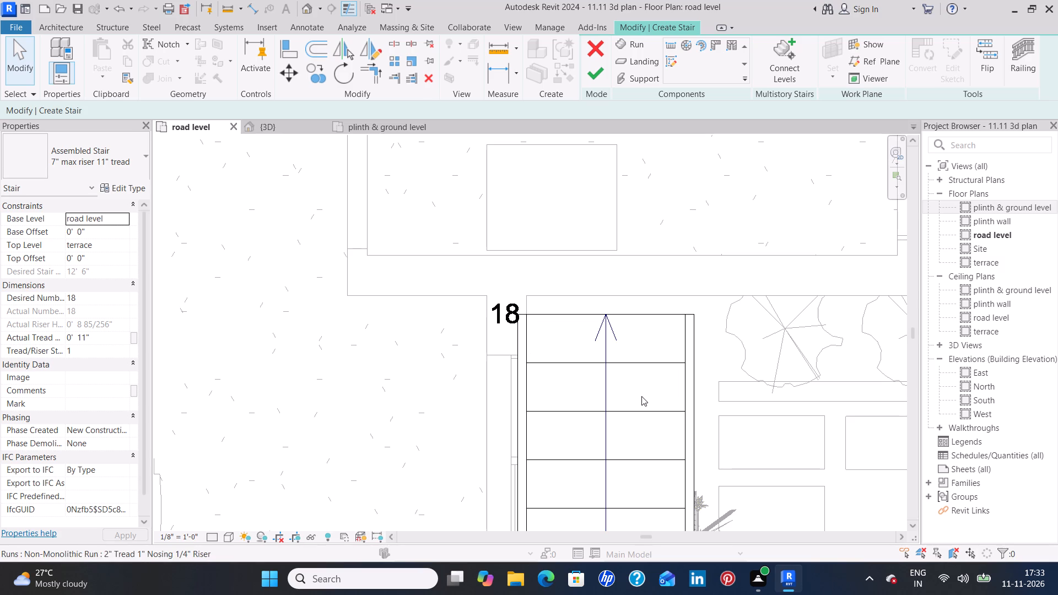
key(Escape)
Nudge the stair run about 4 inches toward the kitchen wall and about 2 inches away from the living room wall.
scroll(659, 401, down, 5)
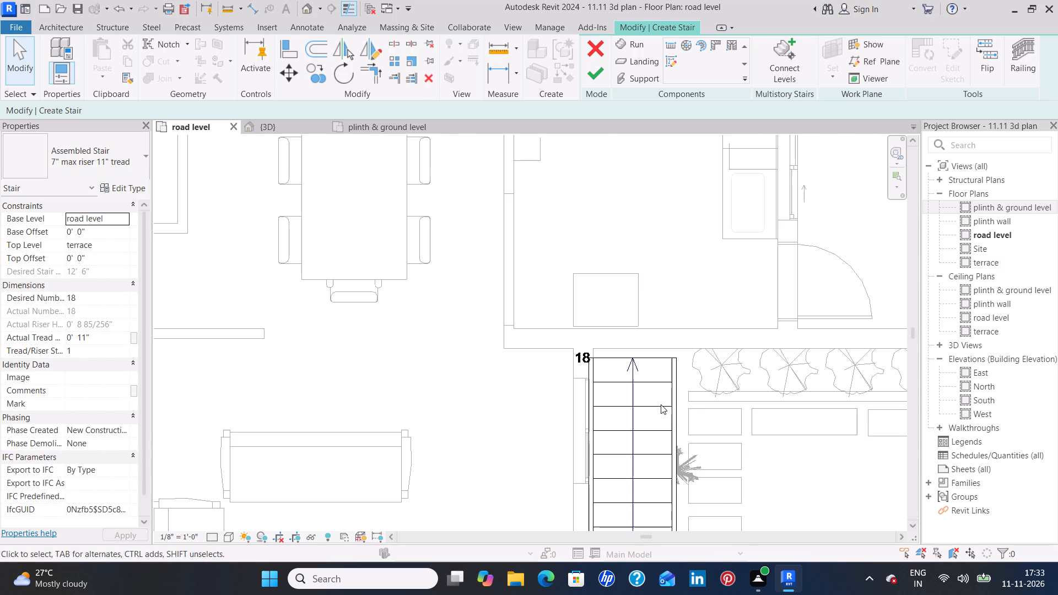
click(667, 430)
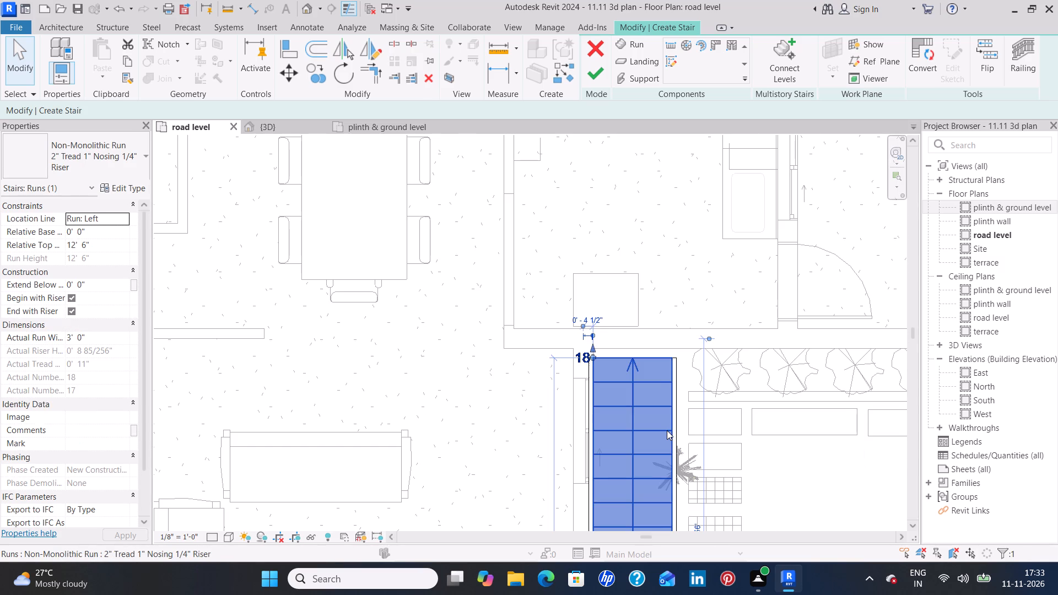
middle_drag(661, 412, 660, 233)
middle_drag(646, 361, 648, 325)
scroll(648, 325, down, 4)
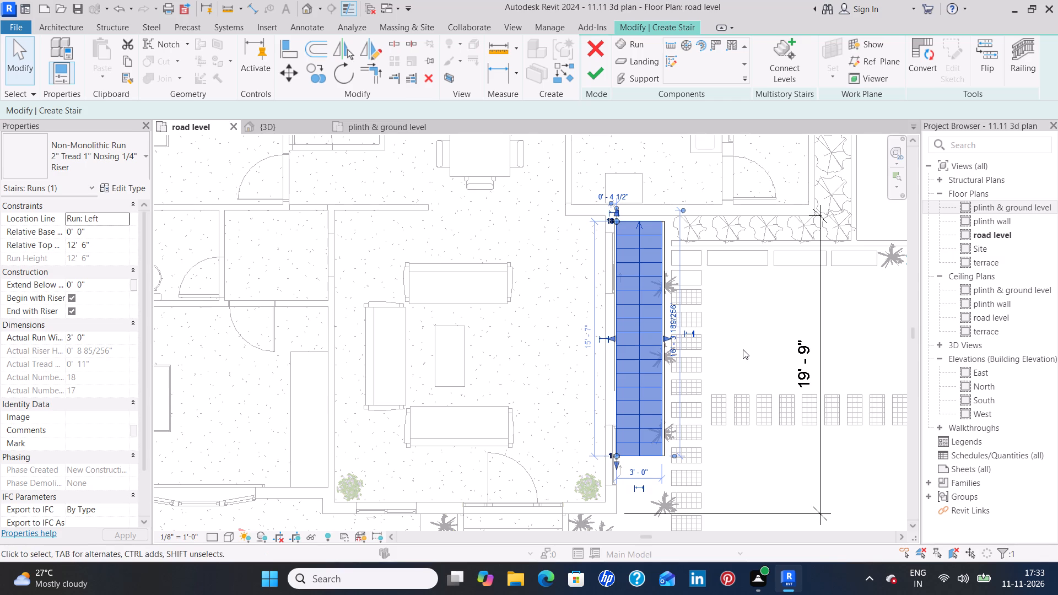
key(Up)
key(Up)
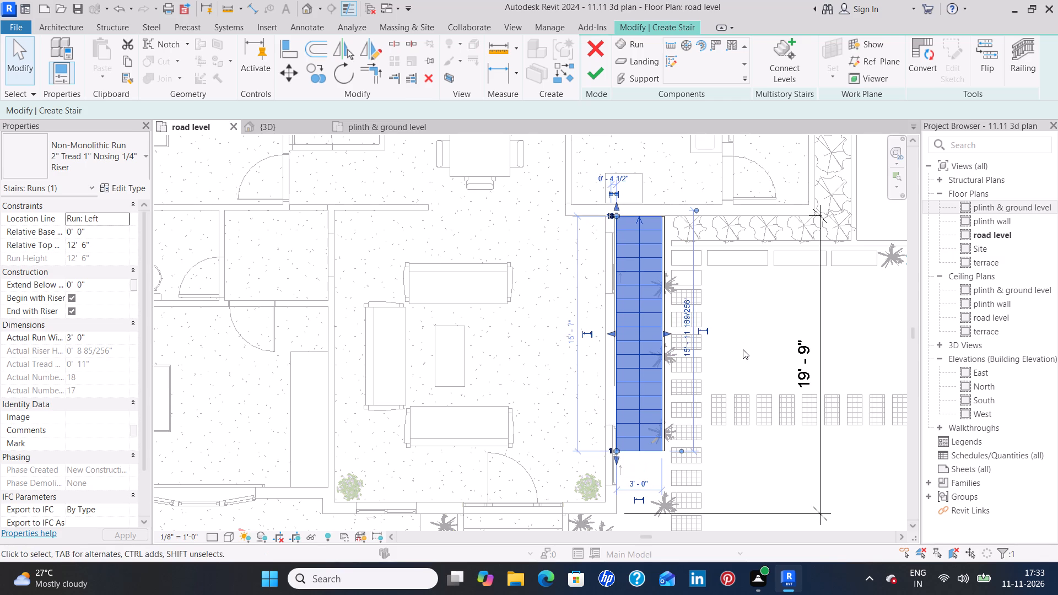
key(Right)
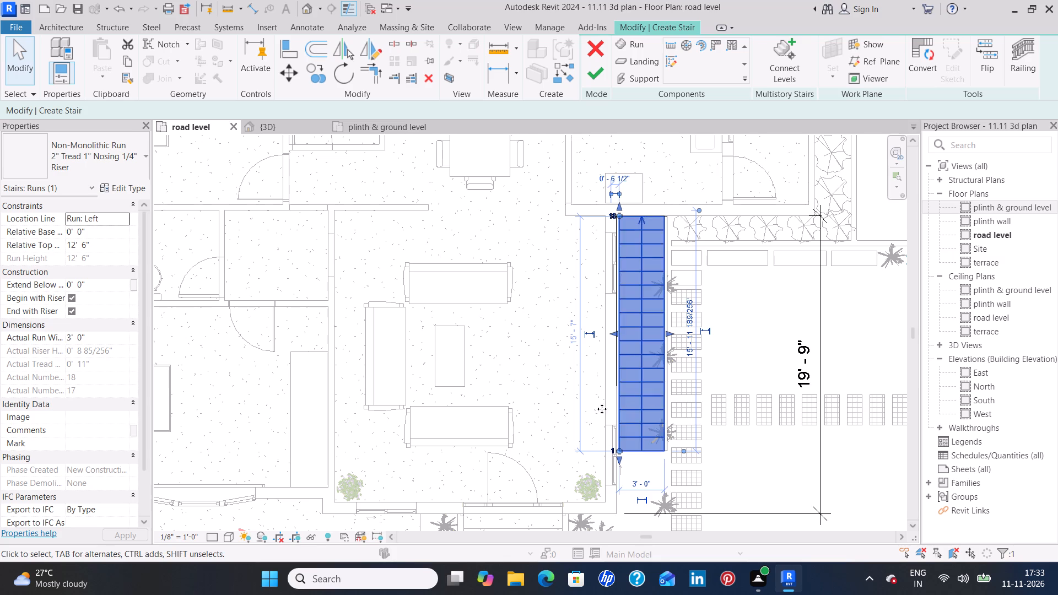
click(555, 387)
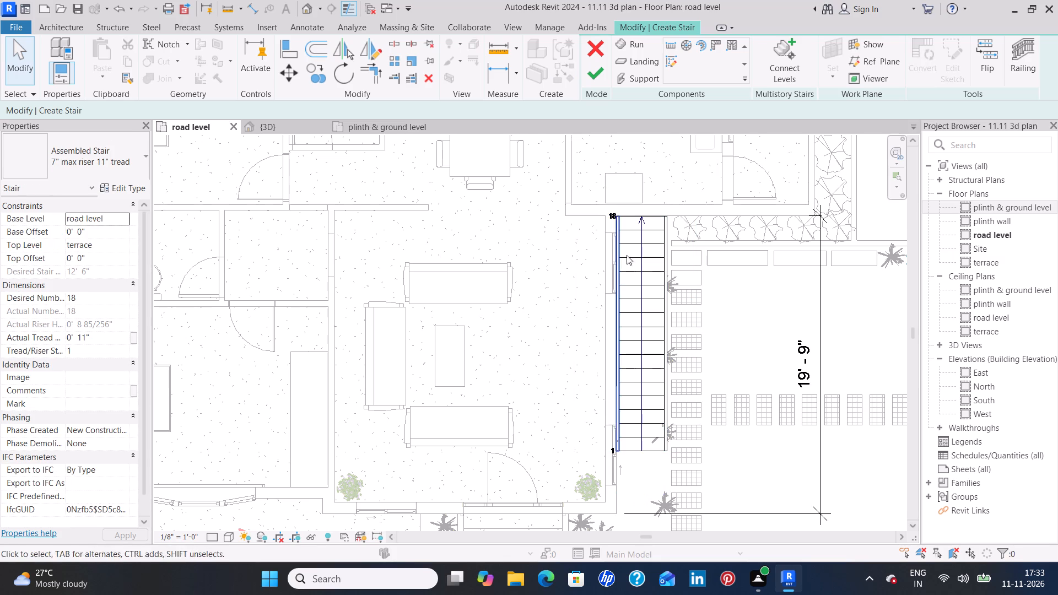
Finish the stair from road level to terrace and leave stair editing.
click(596, 73)
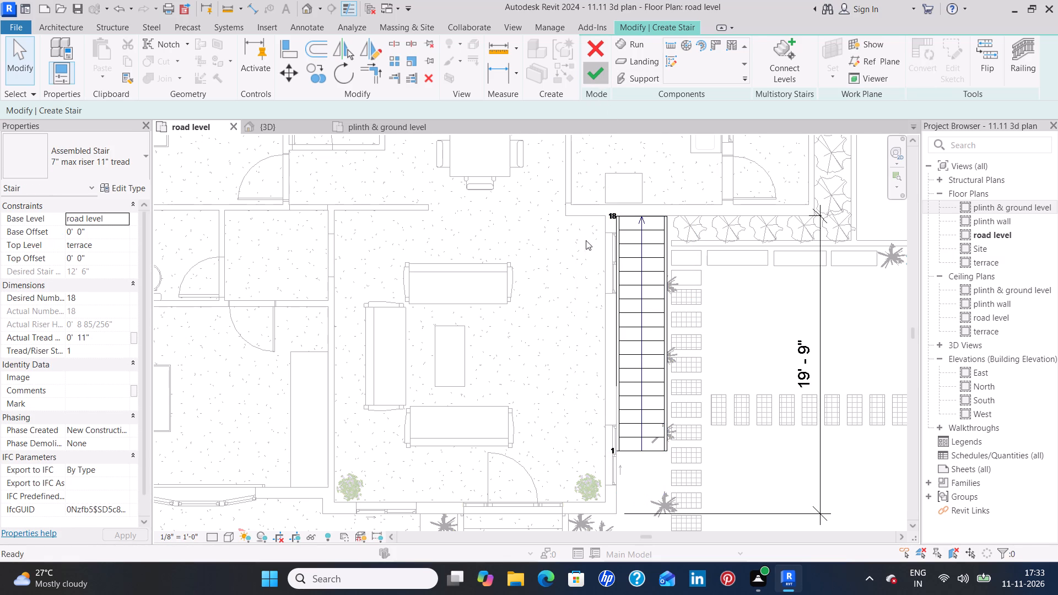
click(542, 331)
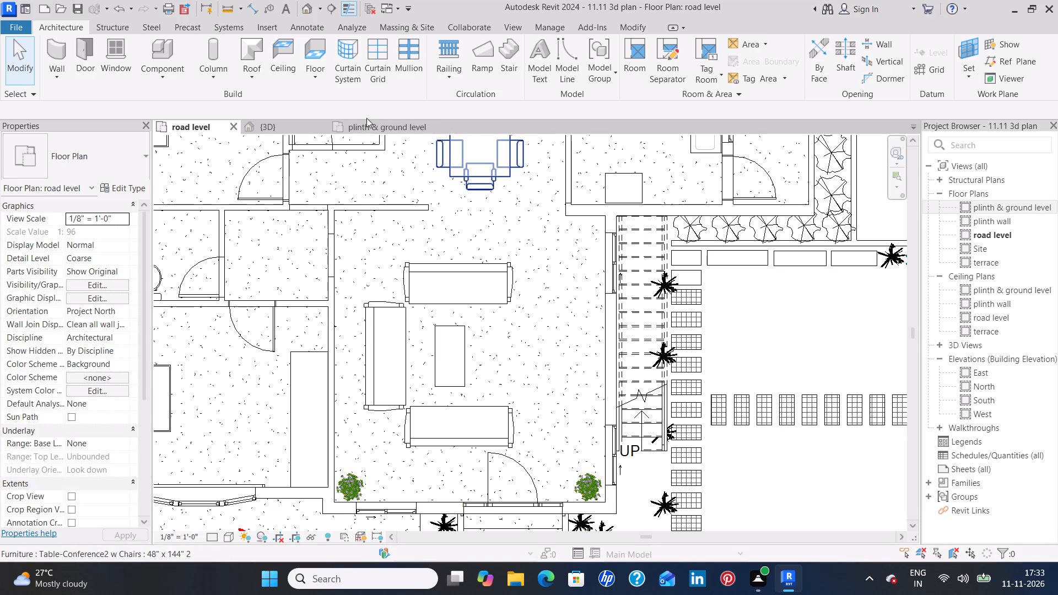
In the 3D view, delete the lily plant on the outer, path side of the external stair's foot.
click(285, 123)
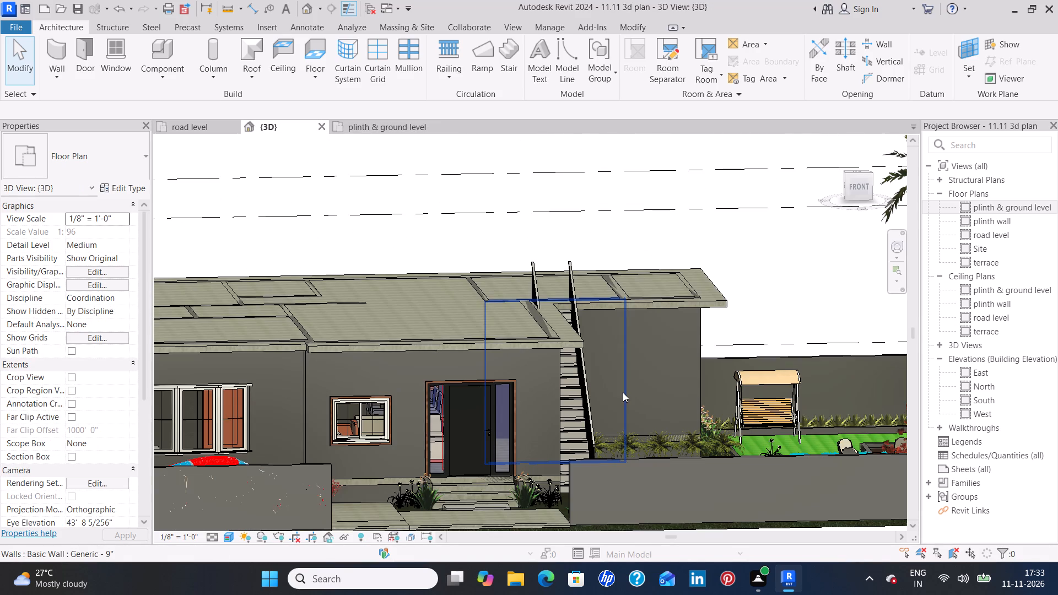
shift+middle_drag(735, 398, 646, 418)
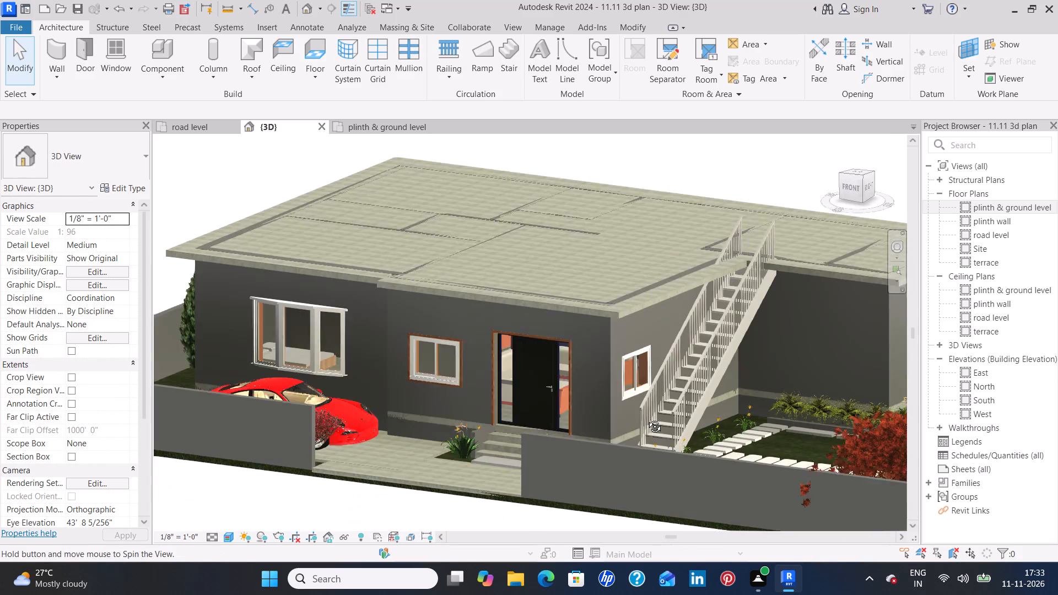
shift+middle_drag(646, 418, 631, 415)
shift+middle_drag(722, 440, 692, 413)
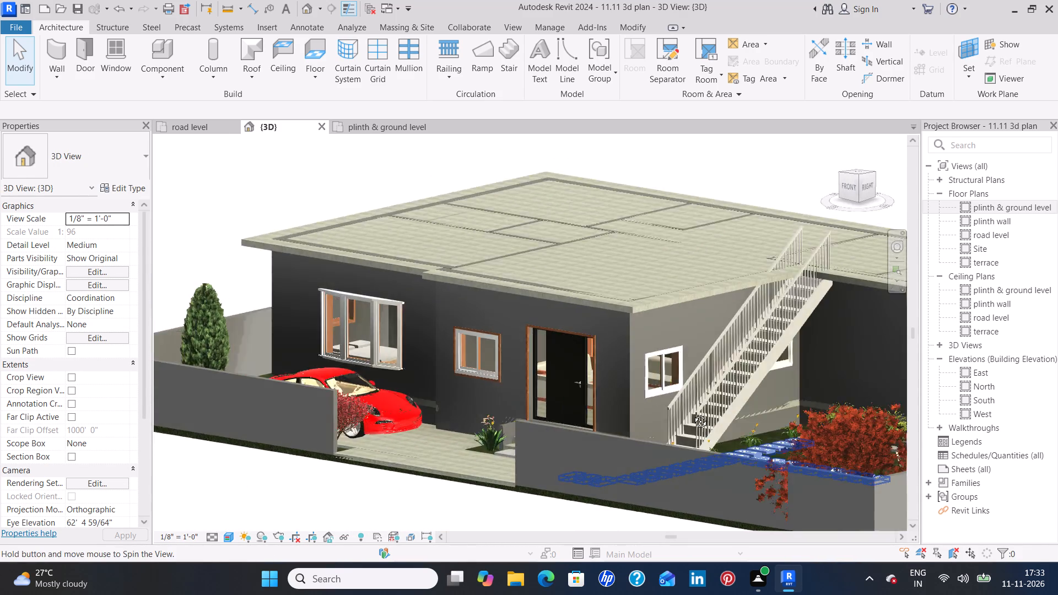
shift+middle_drag(692, 413, 686, 406)
shift+middle_drag(686, 407, 699, 442)
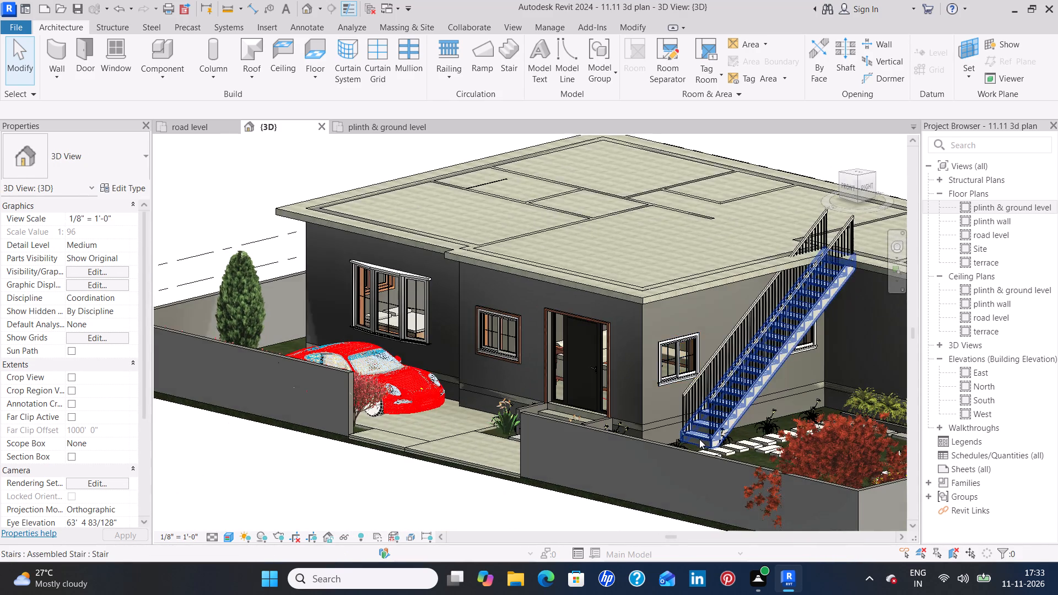
scroll(699, 439, up, 7)
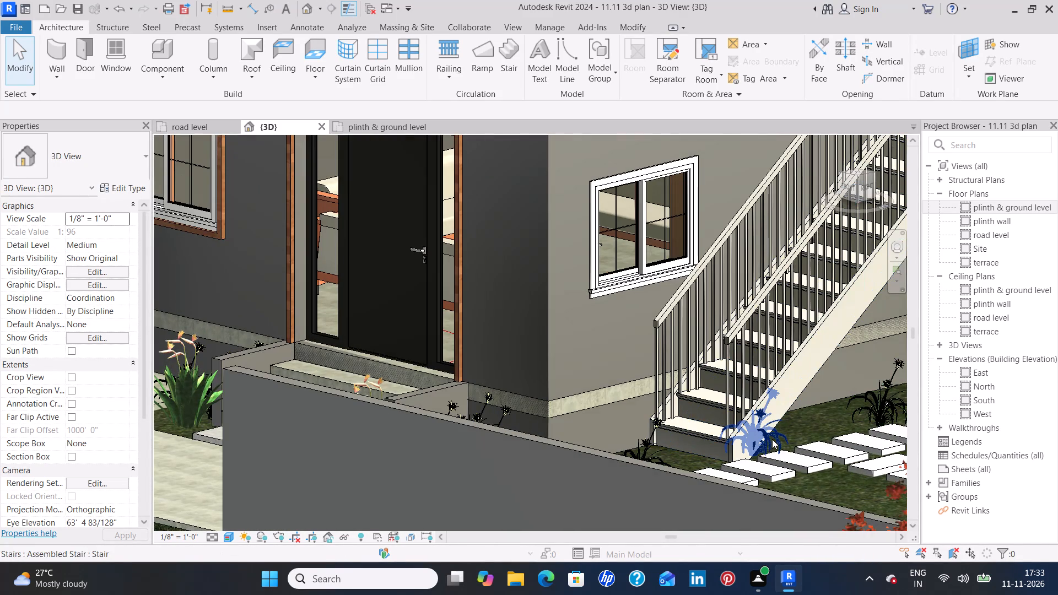
click(772, 439)
key(Delete)
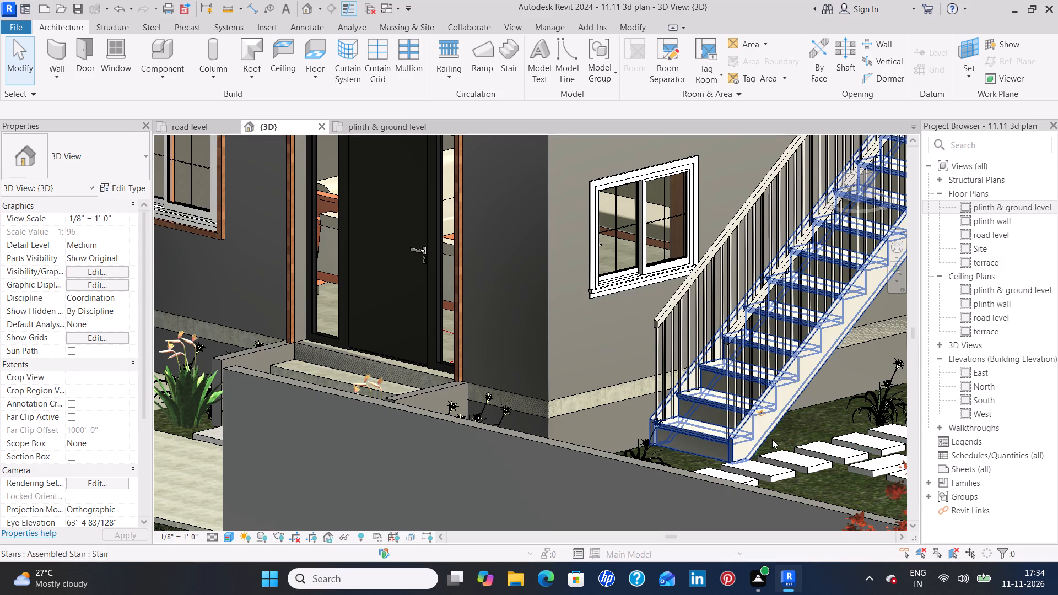
Delete the lily plant standing in front of the stair's bottom step, beside the stepping-stone path.
shift+middle_drag(772, 439, 762, 484)
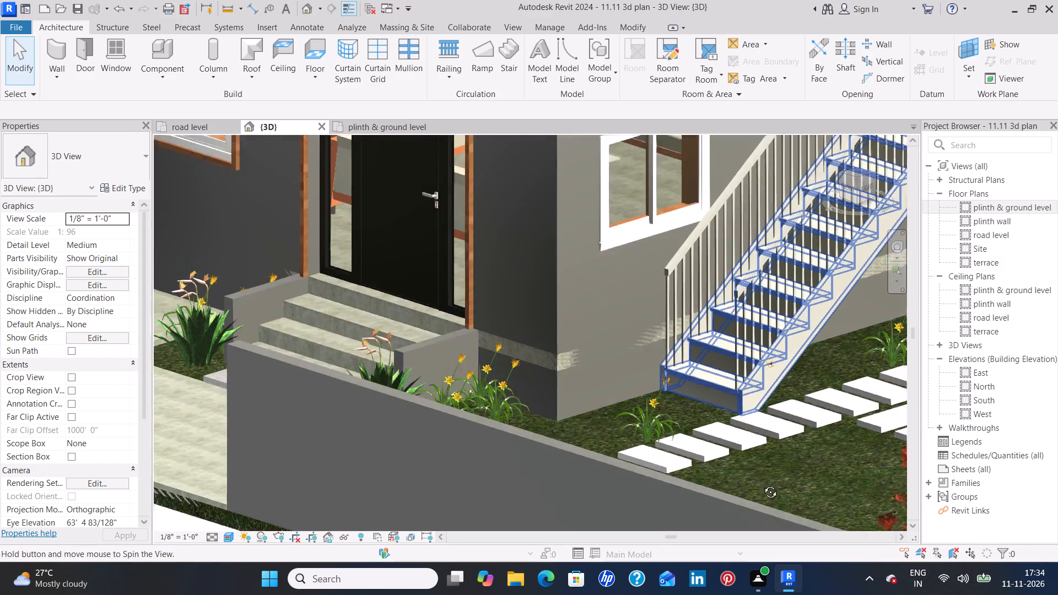
shift+middle_drag(762, 484, 761, 487)
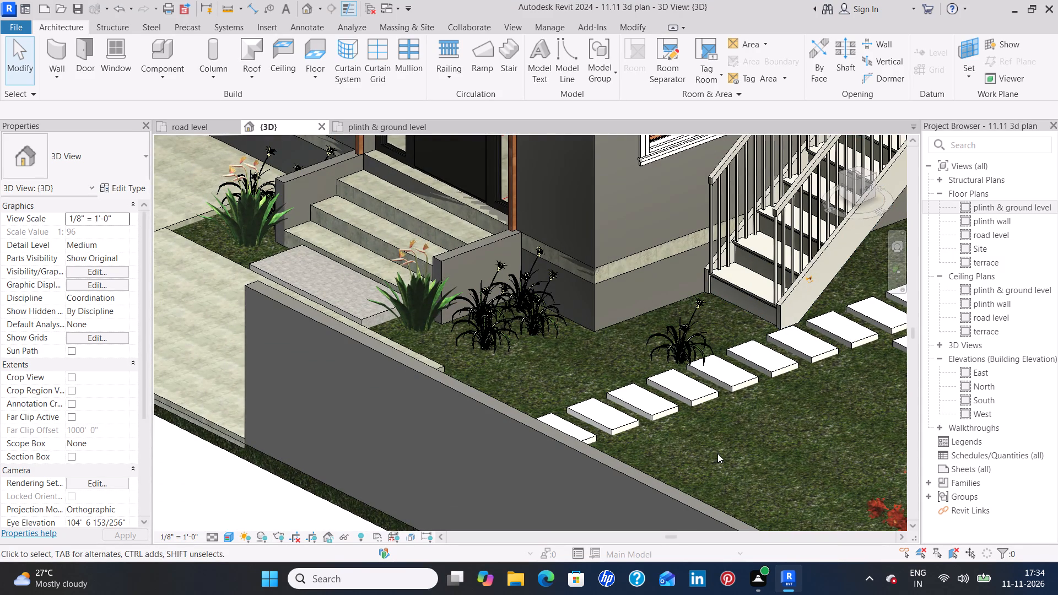
click(704, 338)
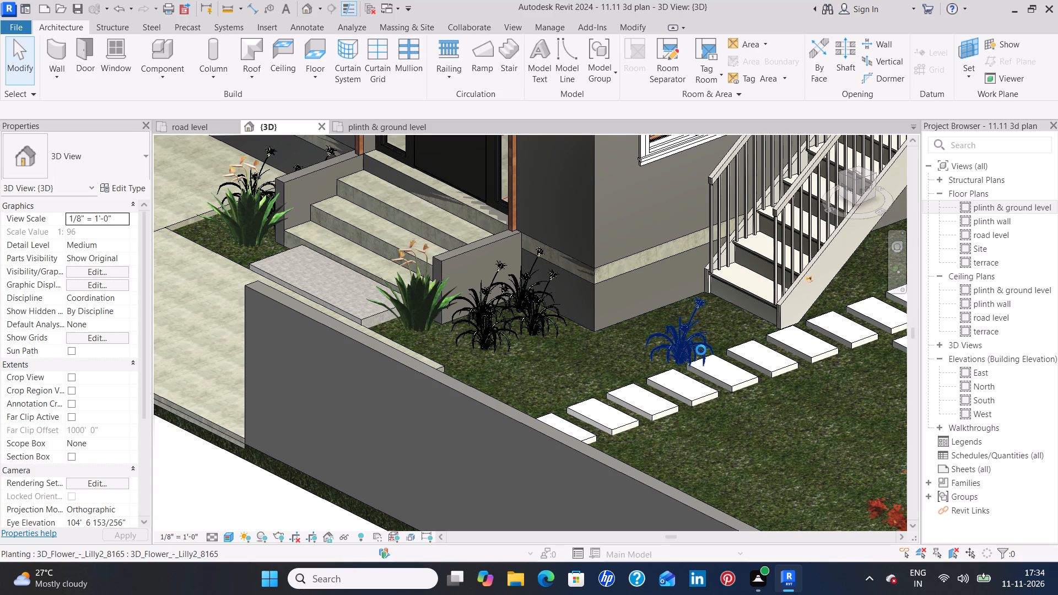
key(Delete)
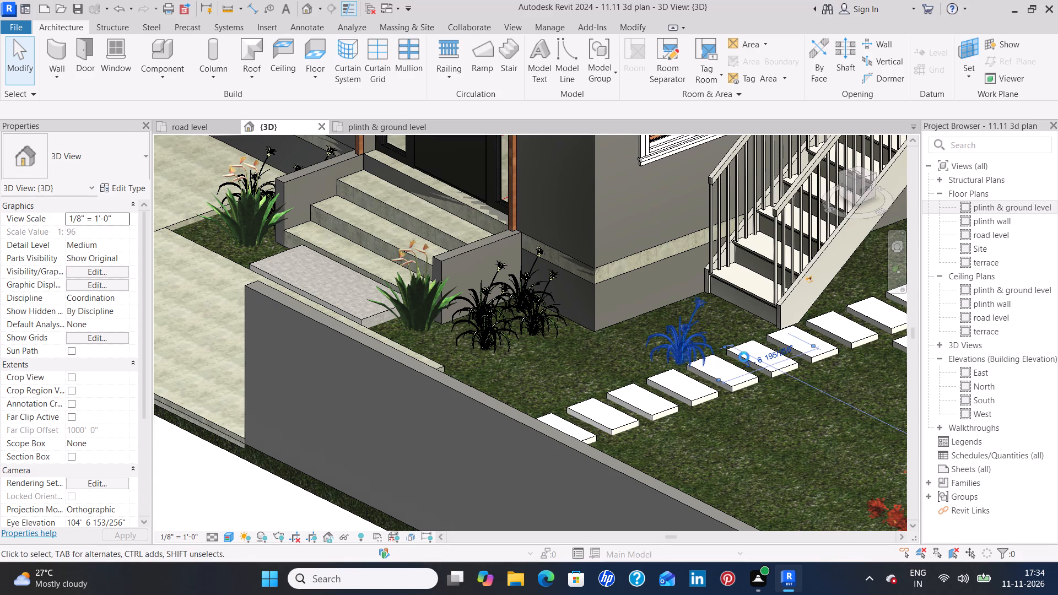
key(Delete)
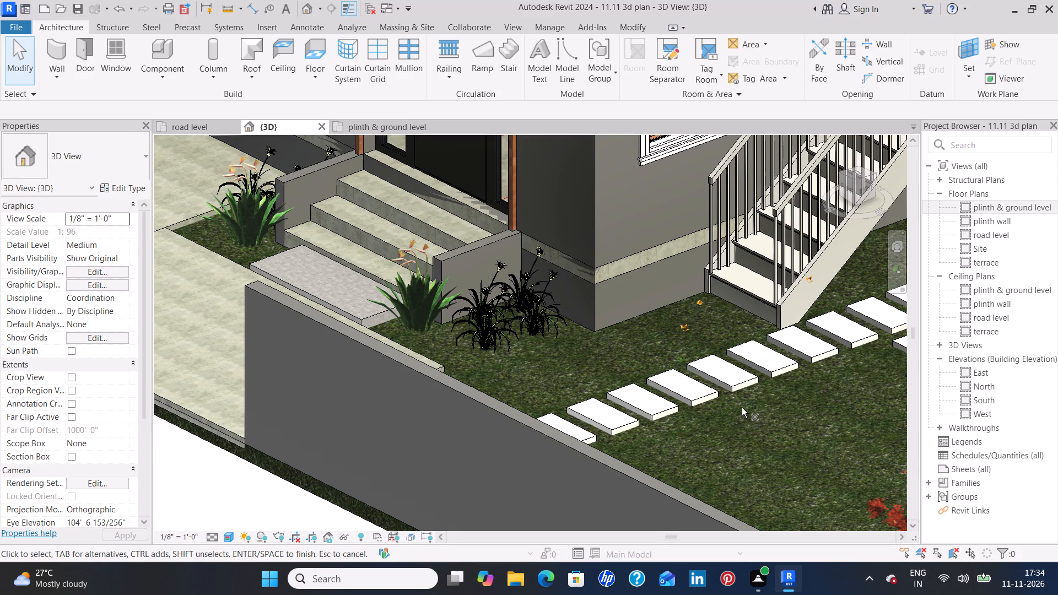
Examine the external stair in 3D from the garden and from the front, including where it meets the terrace slab.
scroll(694, 356, down, 3)
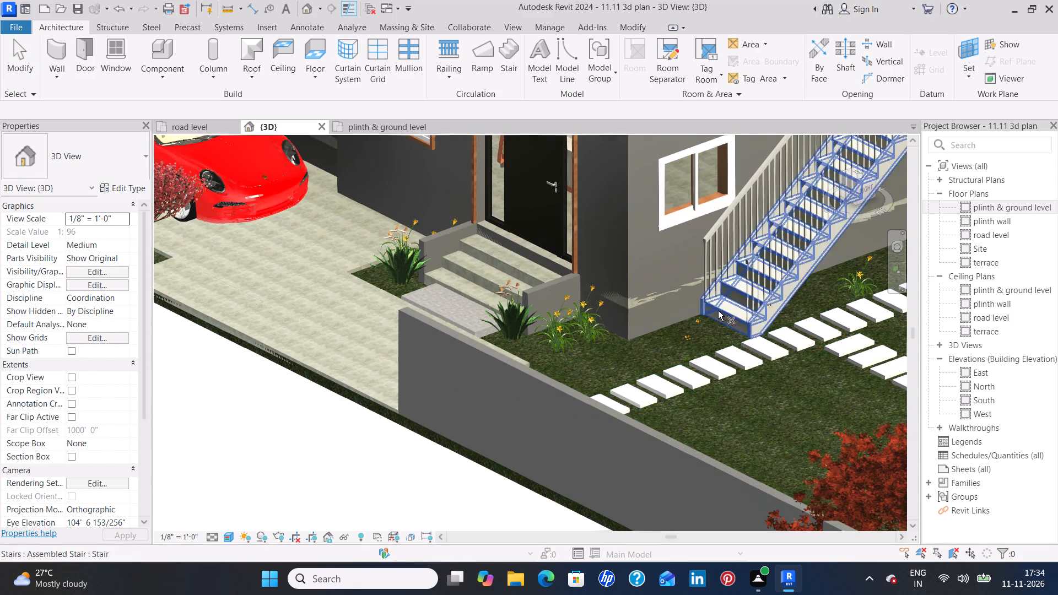
middle_drag(660, 354, 759, 399)
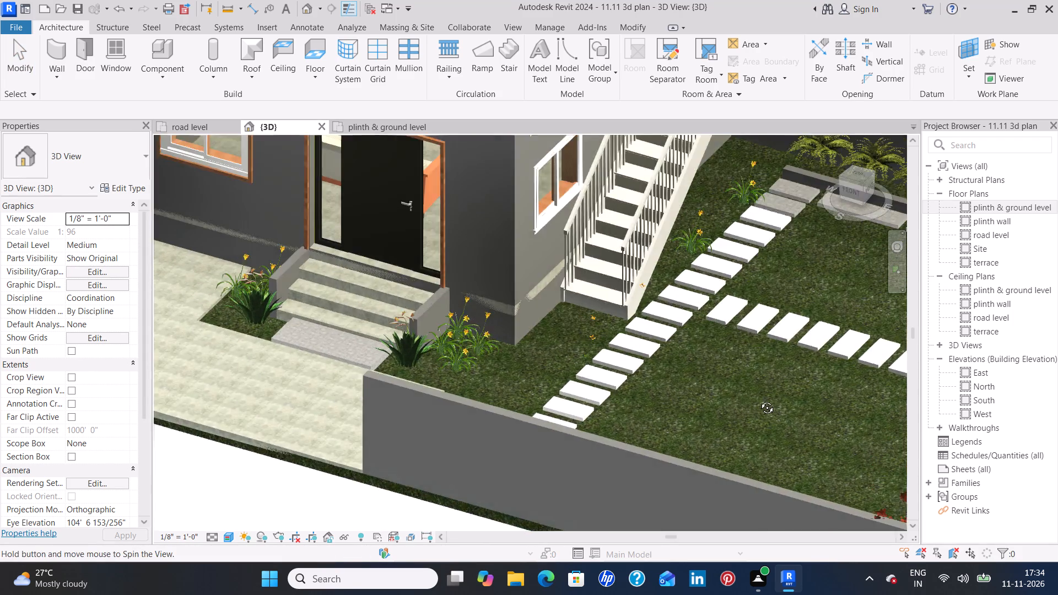
middle_drag(759, 399, 762, 401)
shift+middle_drag(642, 383, 644, 305)
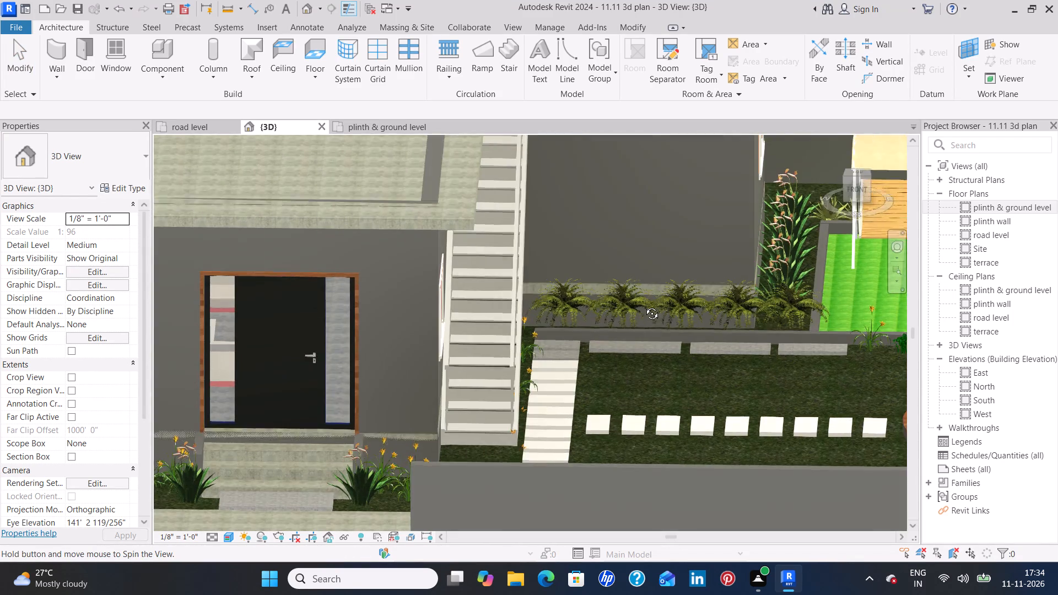
shift+middle_drag(644, 305, 641, 299)
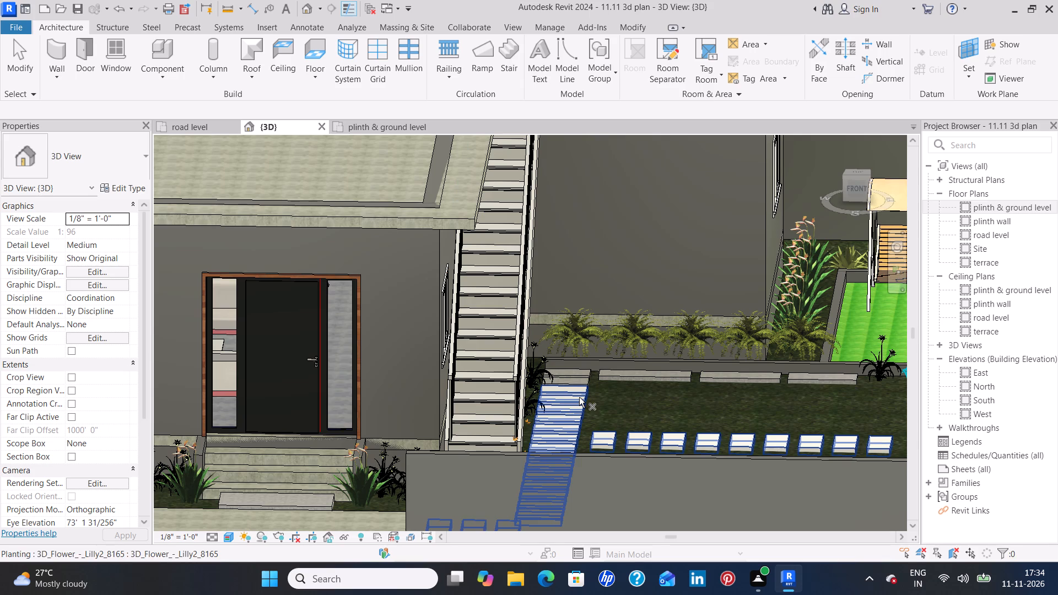
shift+middle_drag(622, 393, 635, 381)
shift+middle_drag(622, 388, 616, 391)
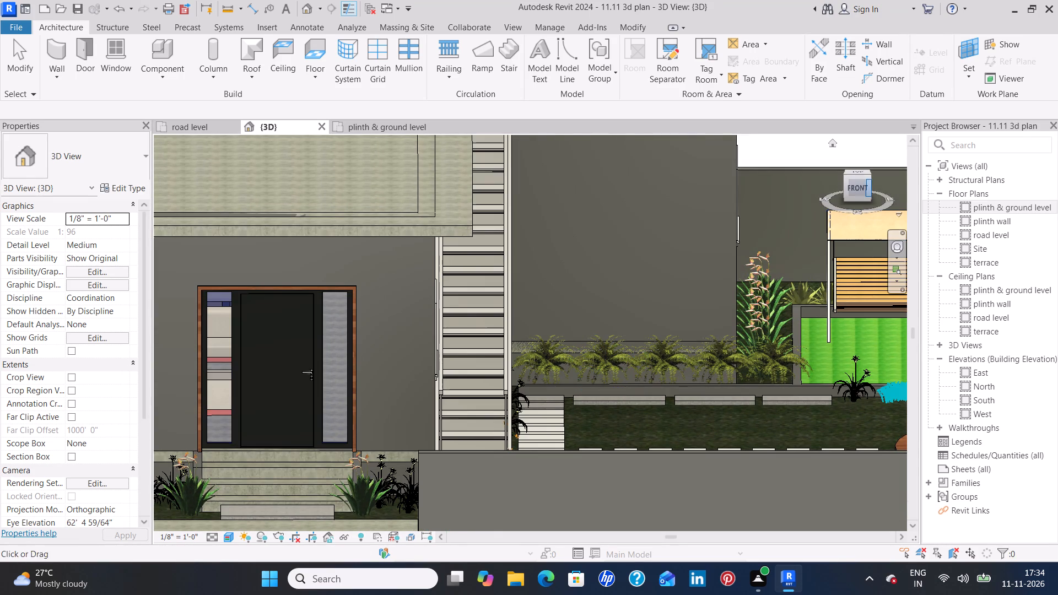
click(854, 192)
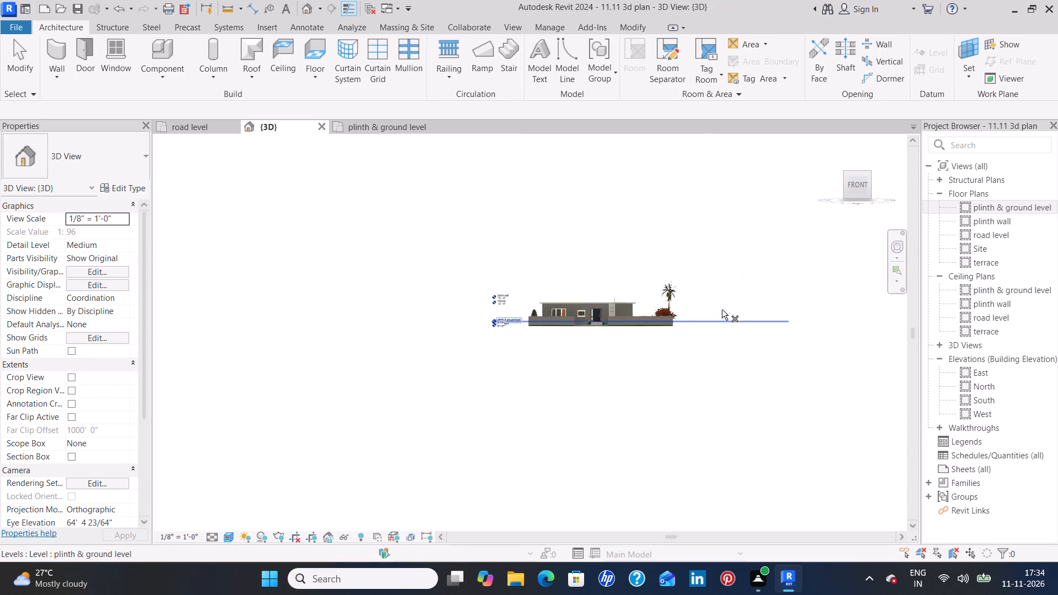
scroll(530, 358, up, 13)
scroll(262, 289, up, 3)
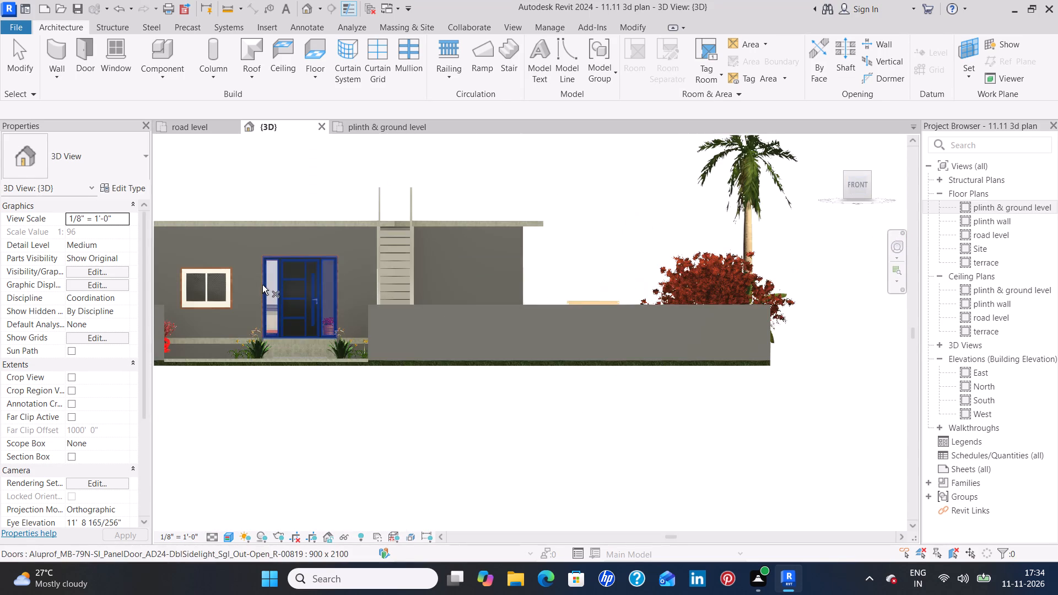
scroll(262, 285, up, 7)
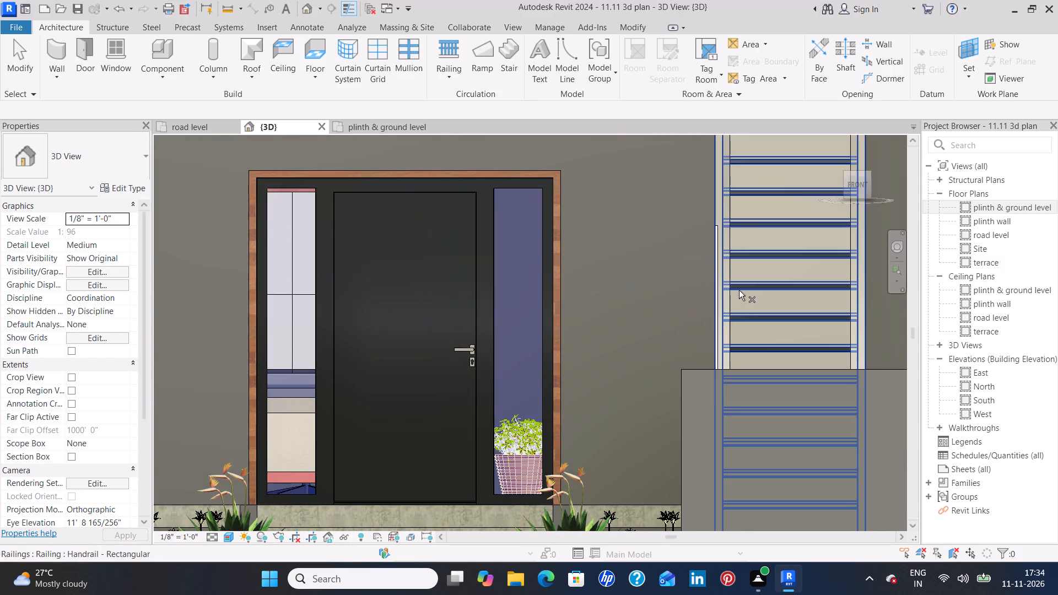
middle_drag(739, 292, 544, 339)
scroll(781, 287, down, 3)
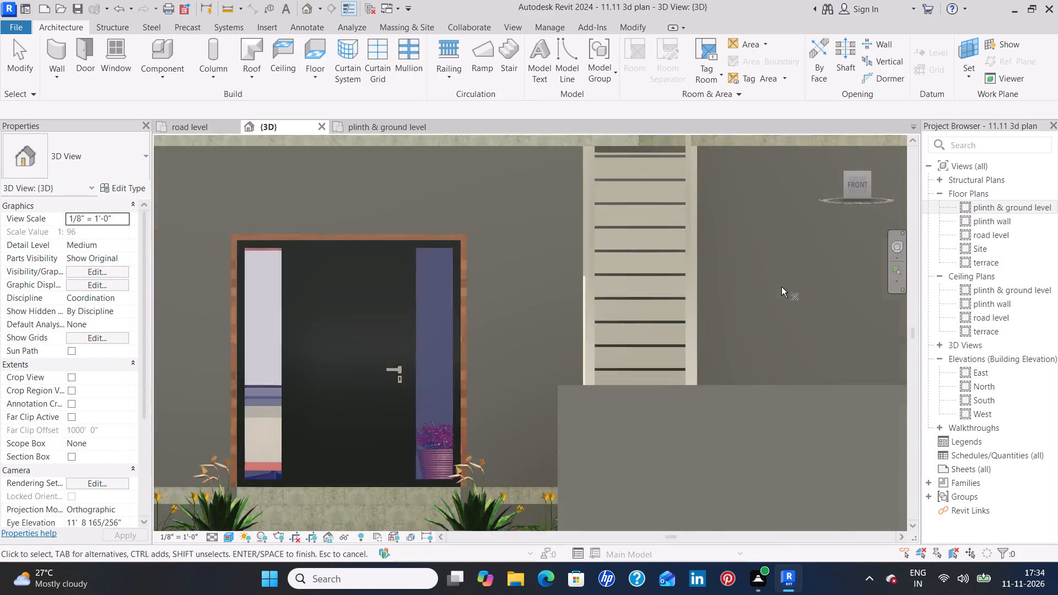
scroll(781, 287, down, 3)
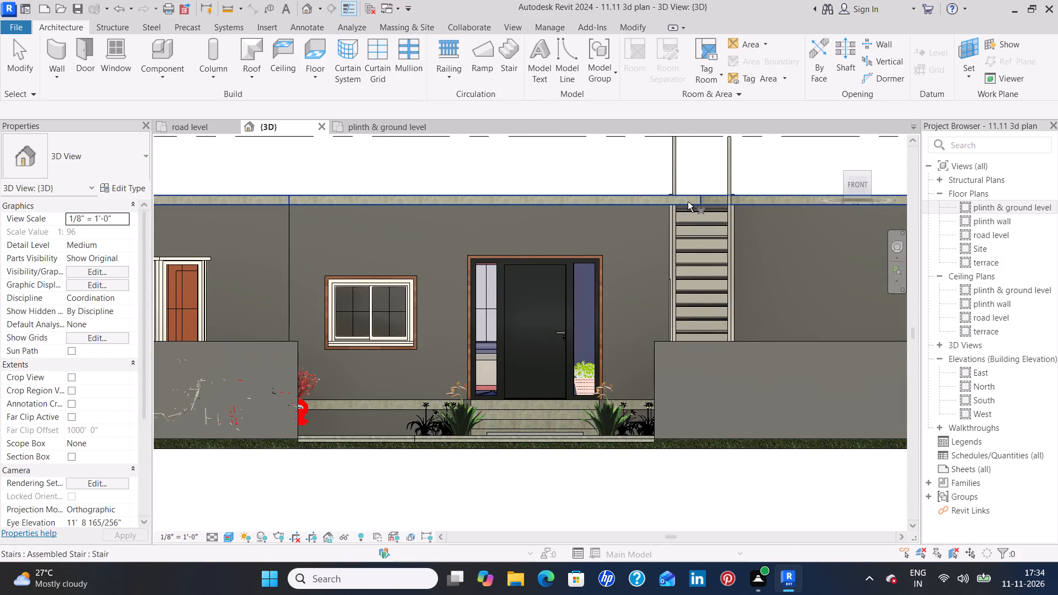
key(Escape)
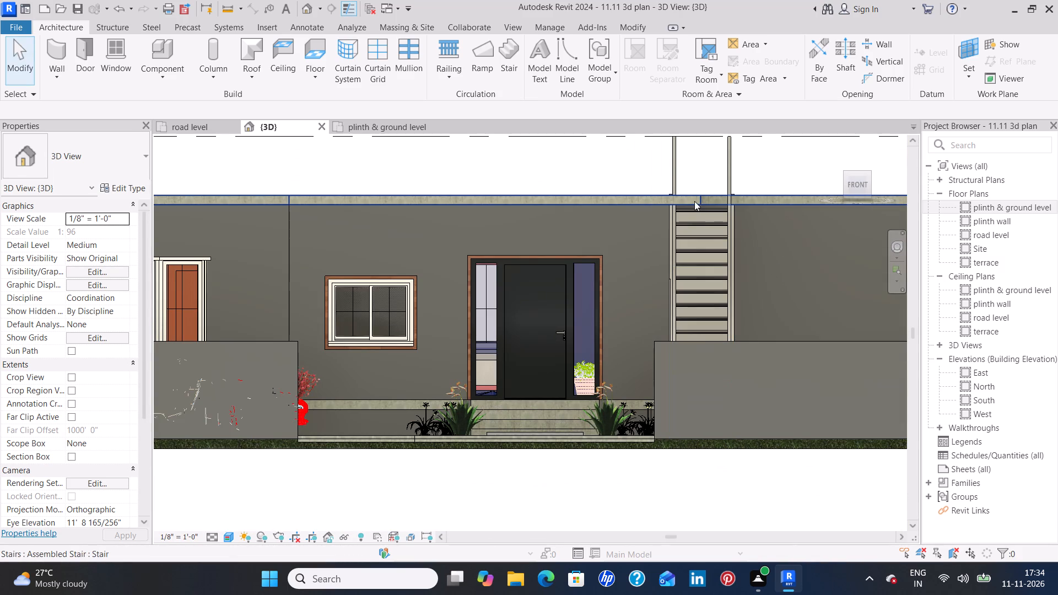
Open the terrace floor's boundary for editing and show it in the plinth & ground level plan.
click(694, 199)
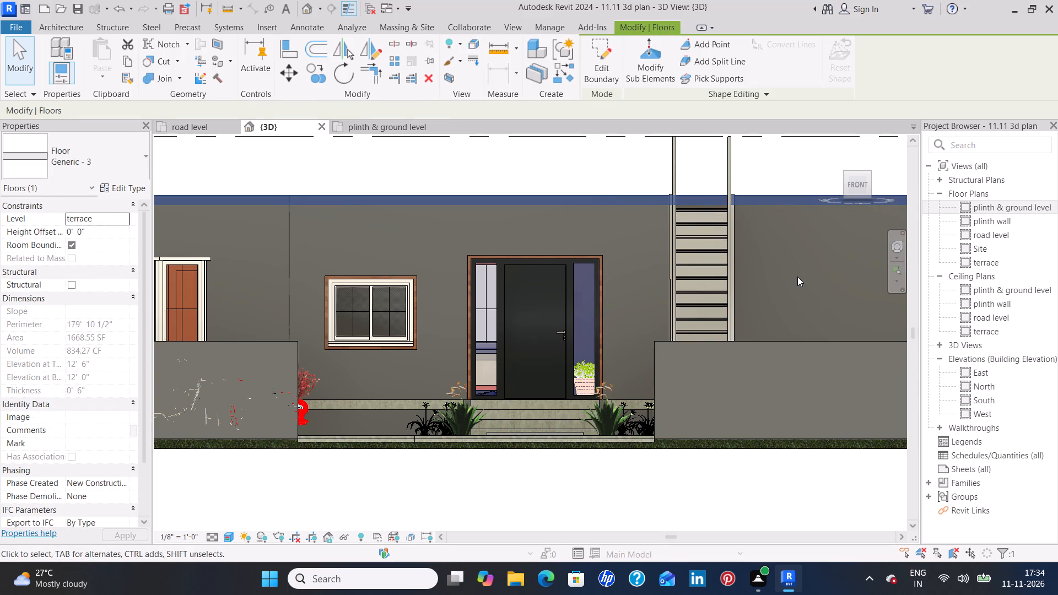
click(593, 64)
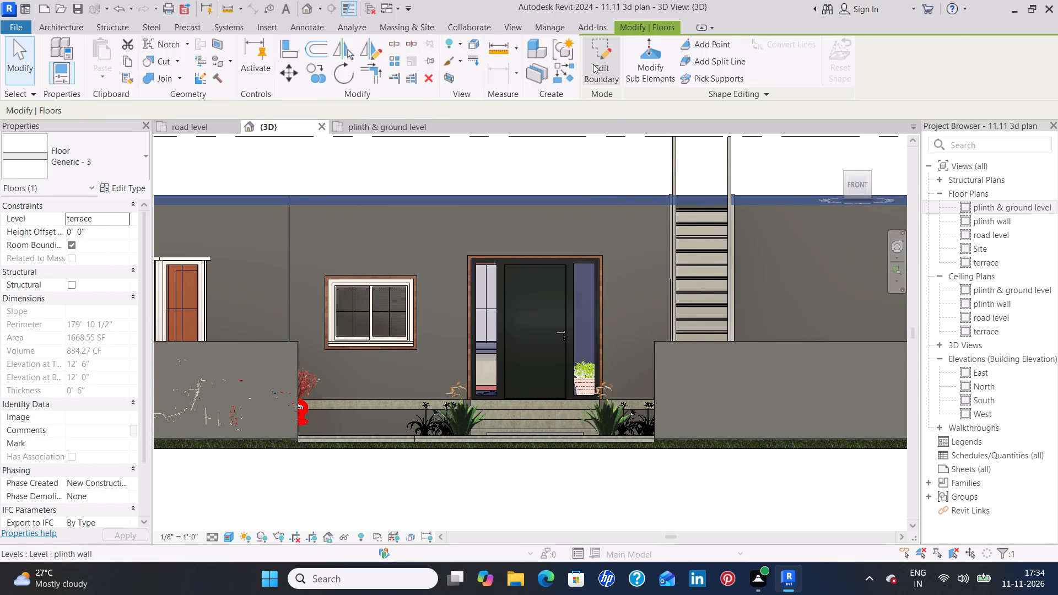
click(398, 128)
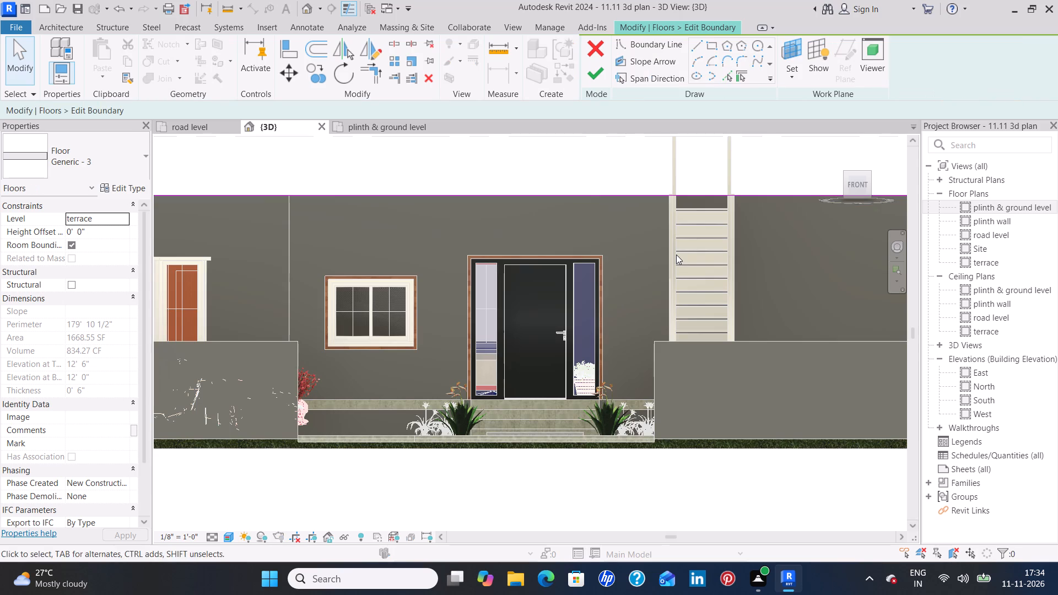
click(407, 126)
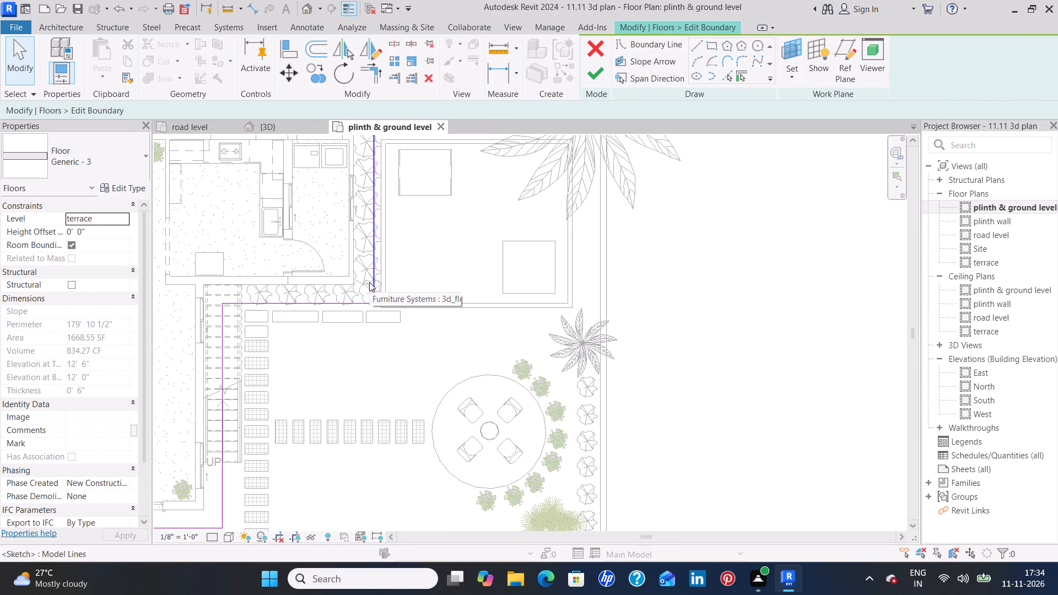
Delete the terrace boundary lines crossing the stair along the living room wall and running along the kitchen's planted front wall.
scroll(369, 282, up, 2)
scroll(371, 279, down, 4)
middle_drag(403, 234, 509, 348)
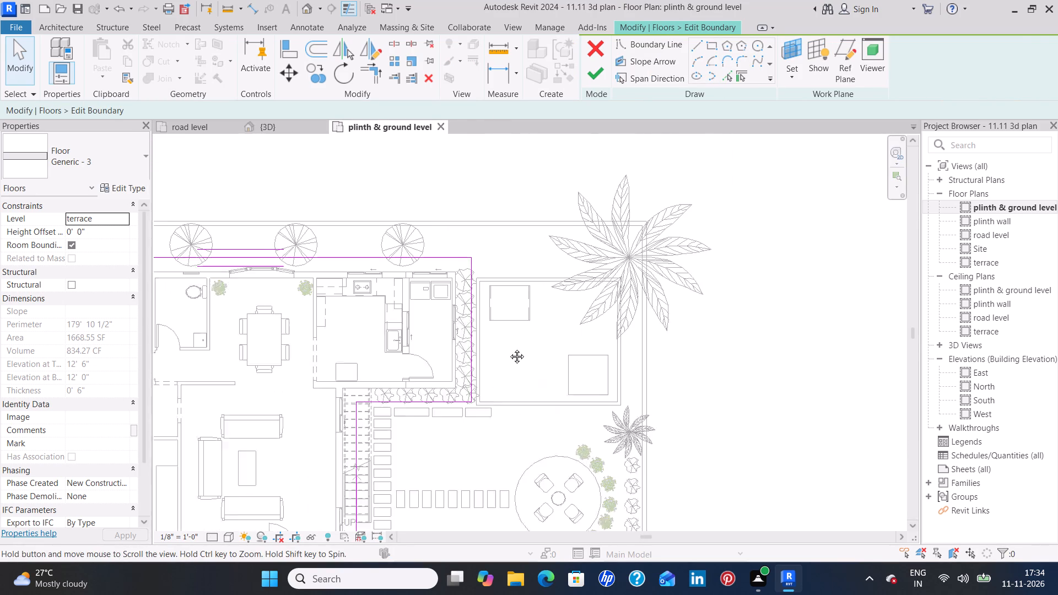
middle_drag(509, 348, 515, 354)
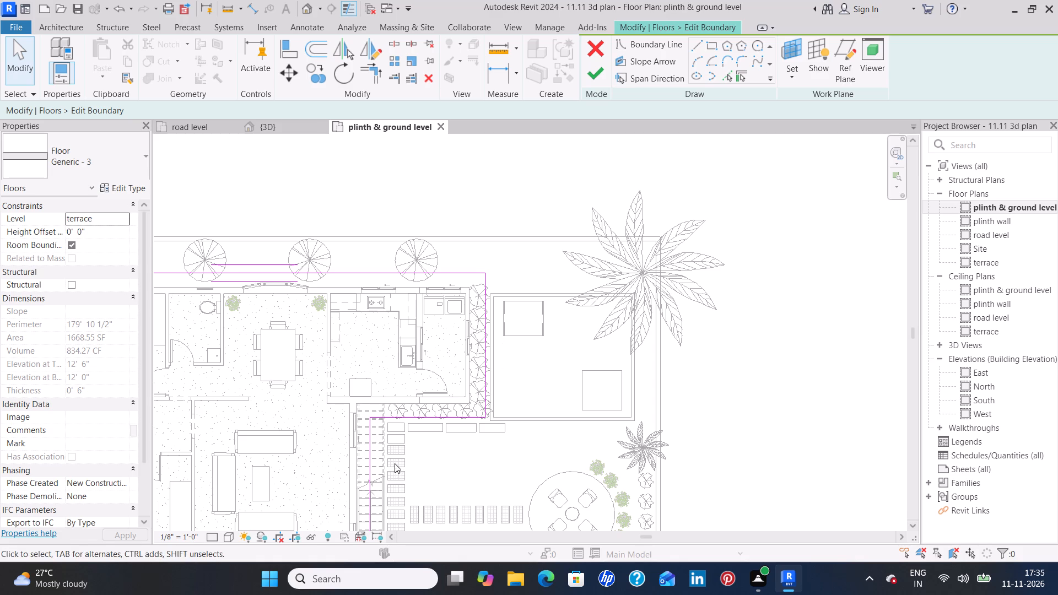
middle_drag(395, 458, 509, 328)
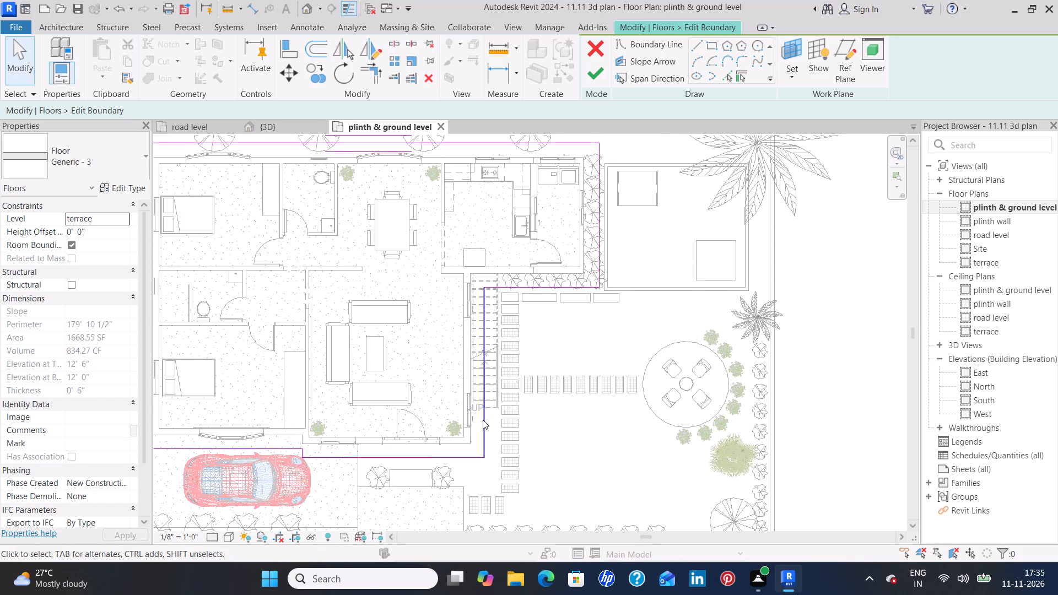
click(483, 420)
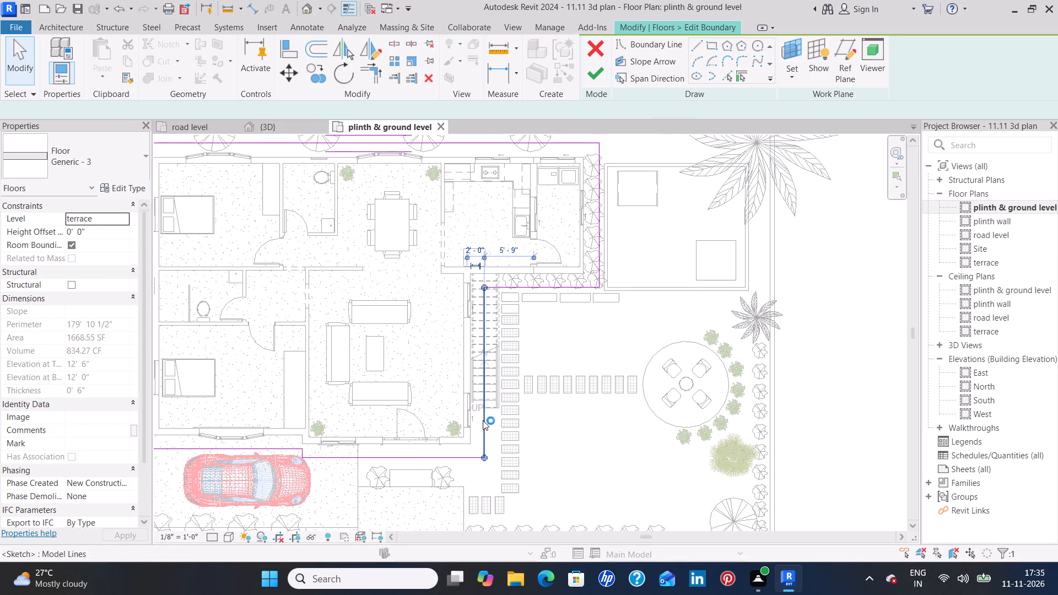
click(546, 282)
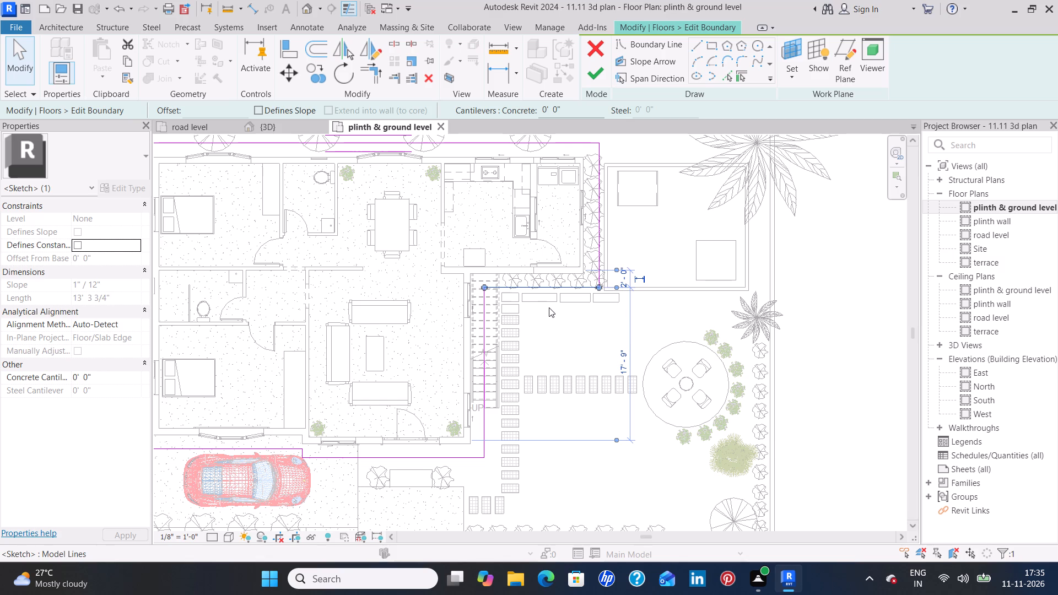
key(Delete)
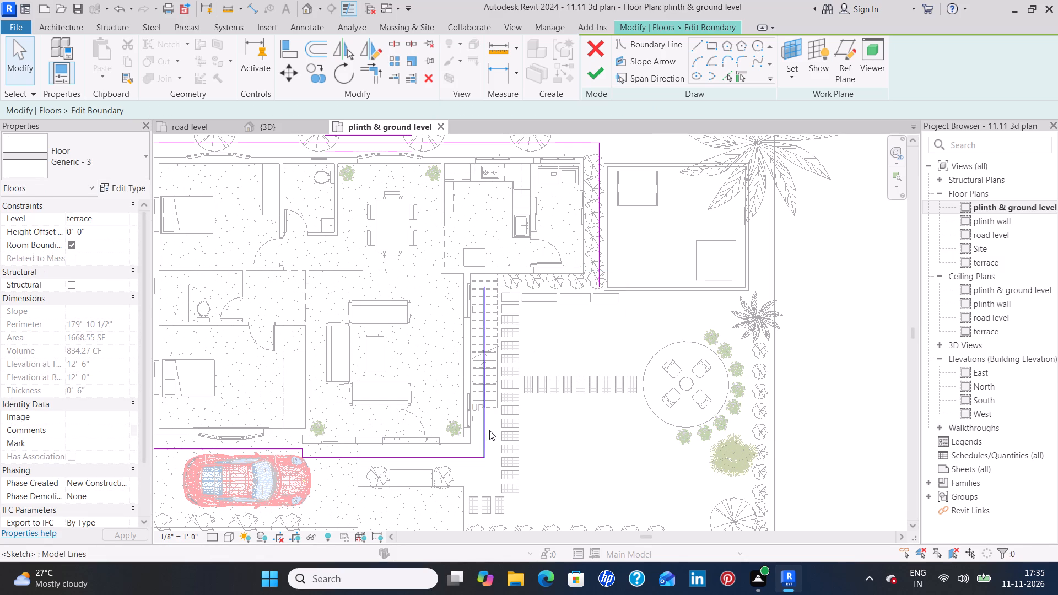
click(484, 434)
key(Delete)
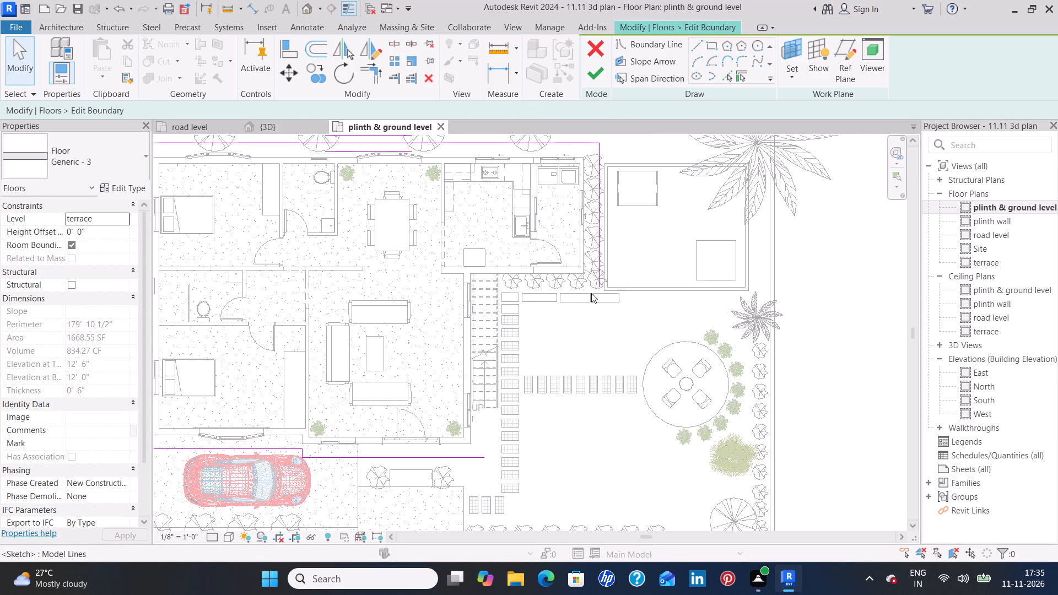
Draw terrace boundary lines along the kitchen's planted front wall, about 13'-2", and down the living room wall beside the stair, about 19'-10".
scroll(602, 281, up, 2)
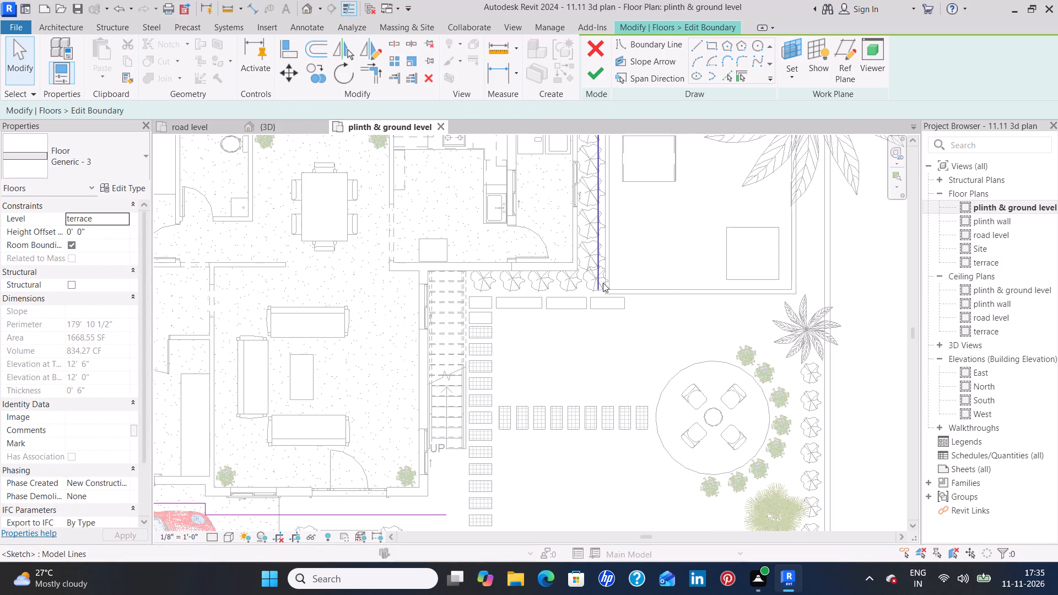
click(699, 44)
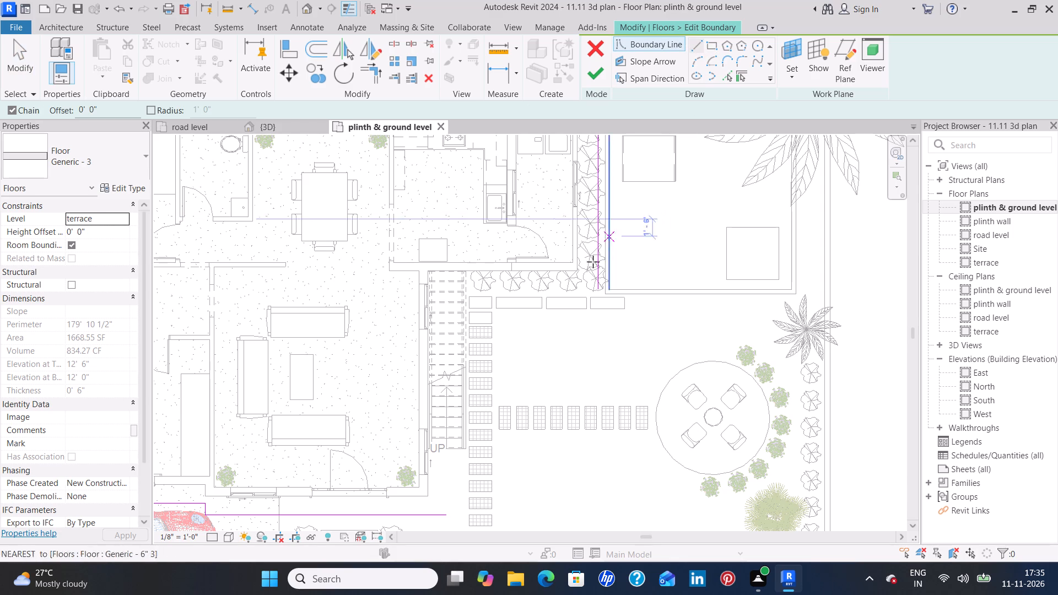
click(600, 269)
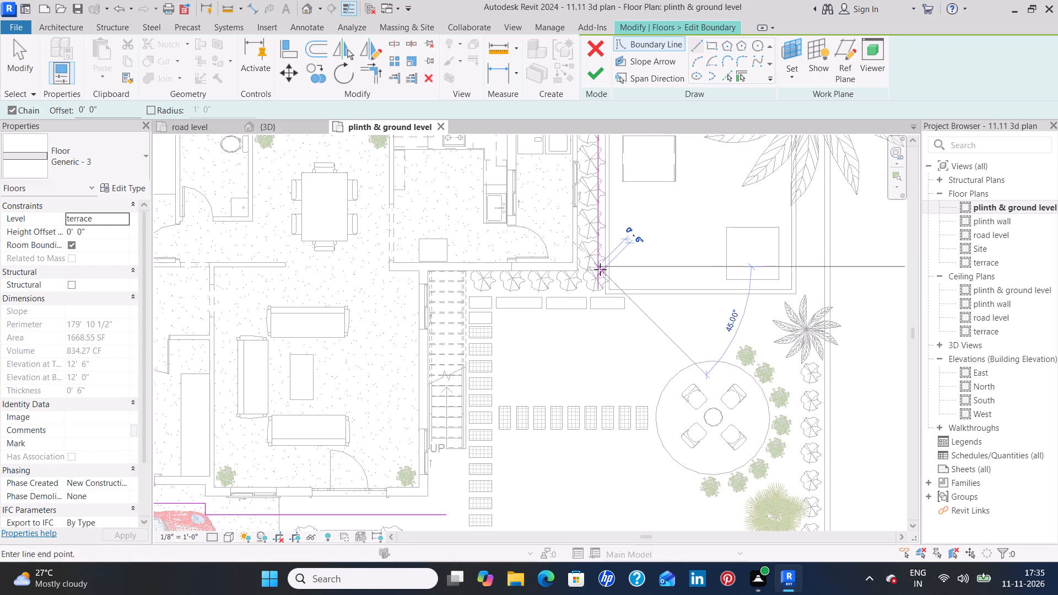
key(Escape)
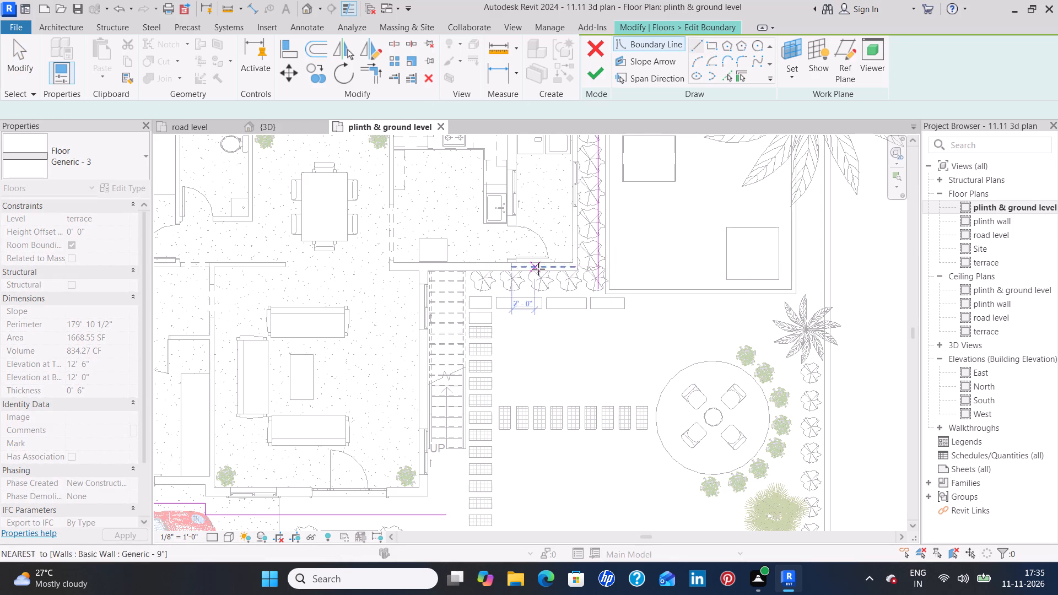
click(578, 272)
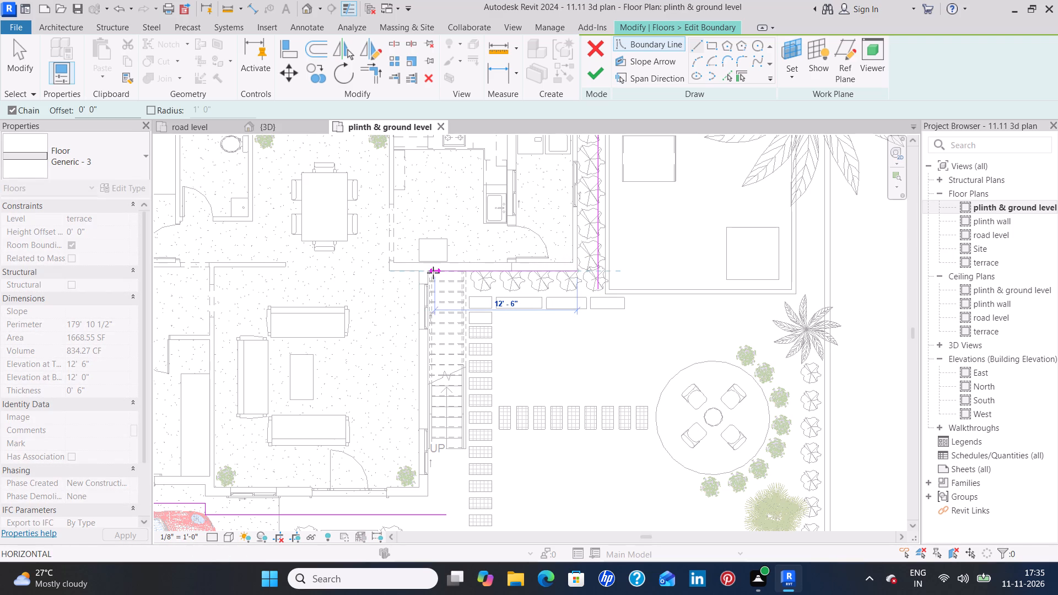
scroll(429, 275, up, 8)
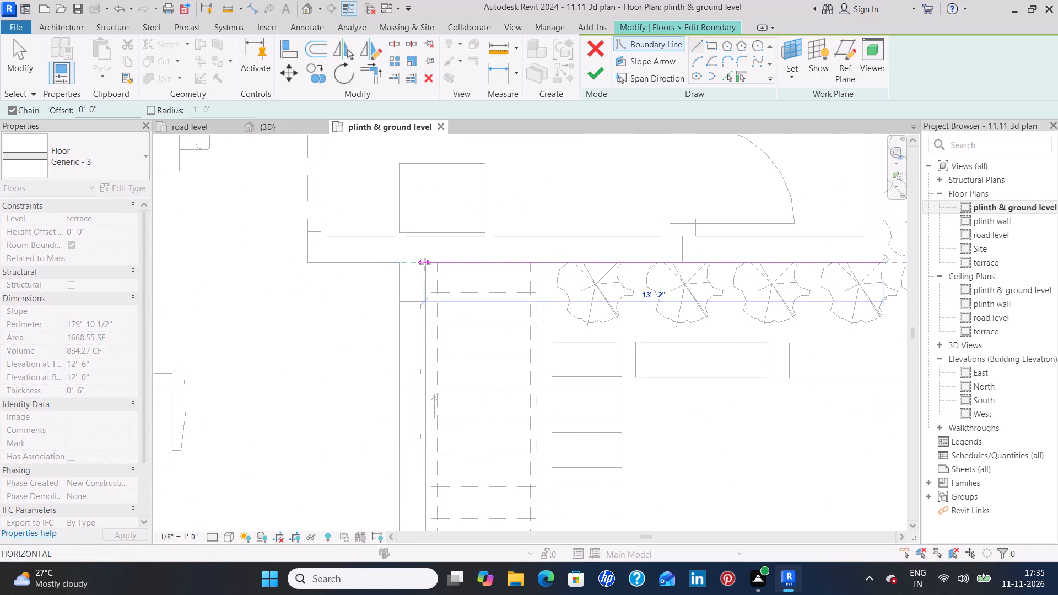
click(425, 264)
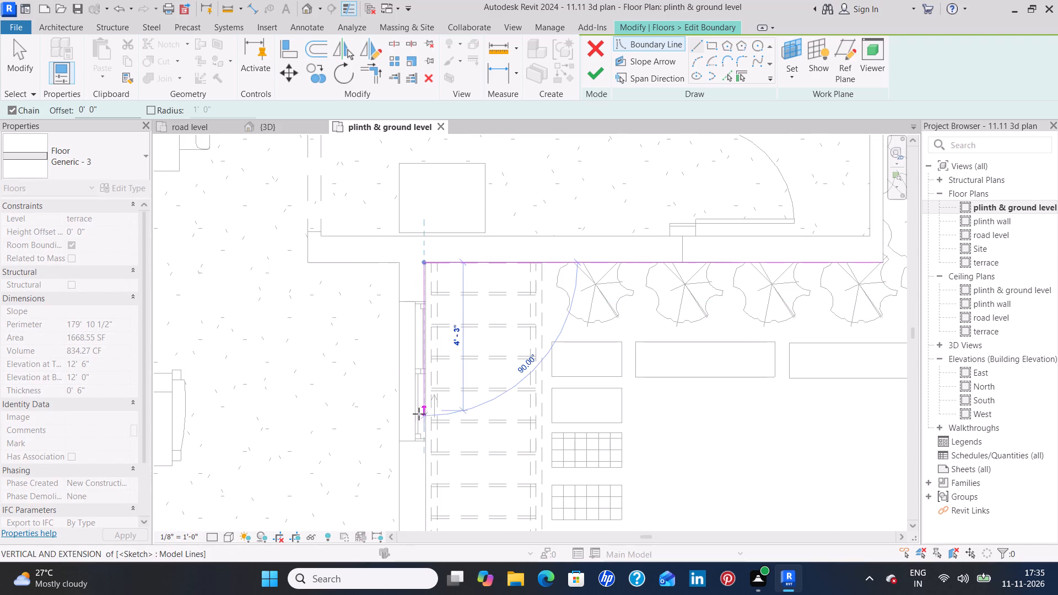
middle_drag(425, 403, 451, 230)
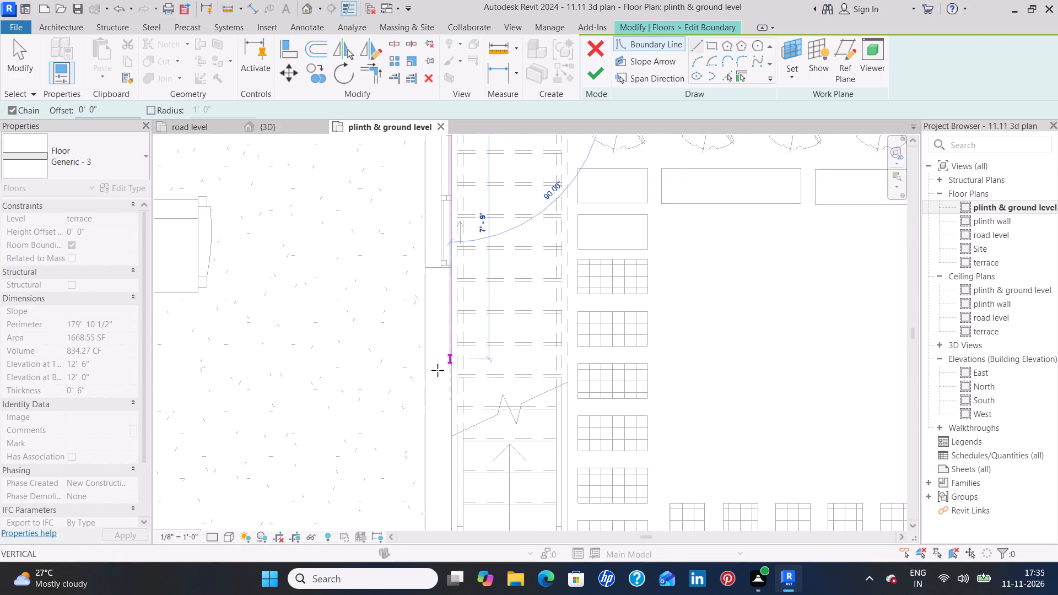
middle_drag(458, 413, 478, 263)
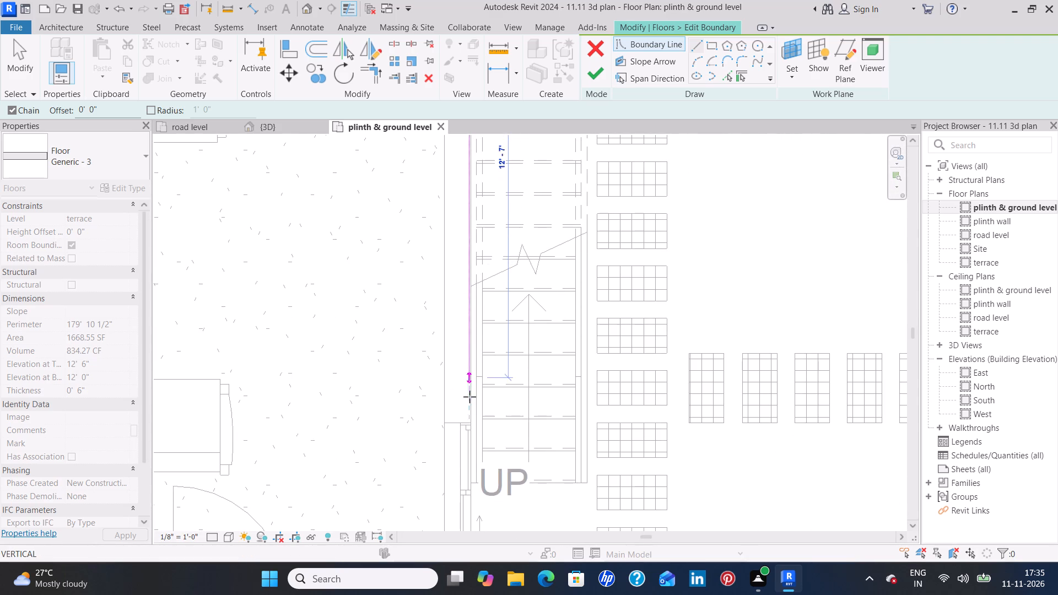
middle_drag(463, 400, 475, 276)
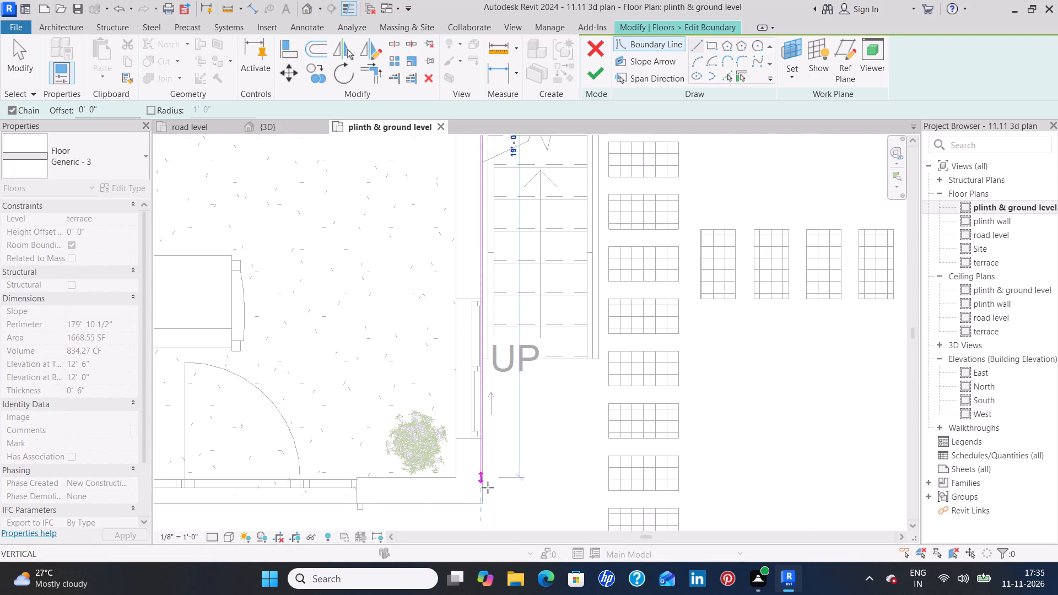
click(481, 507)
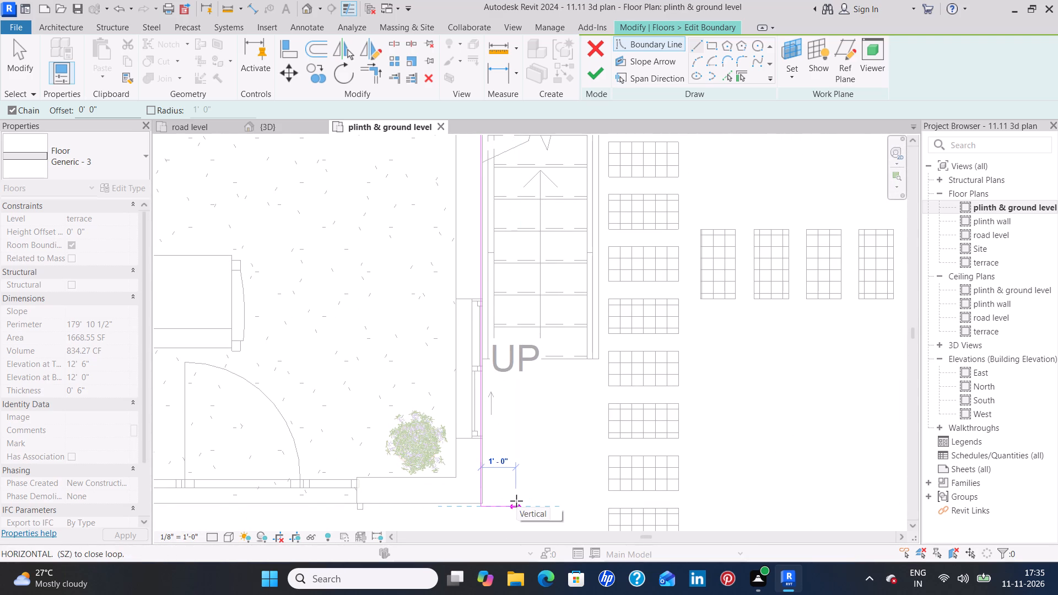
key(Escape)
key(Escape)
Shorten the boundary line beside the stair to the living room's front wall face and shift it onto the side wall's outer face.
scroll(481, 511, up, 7)
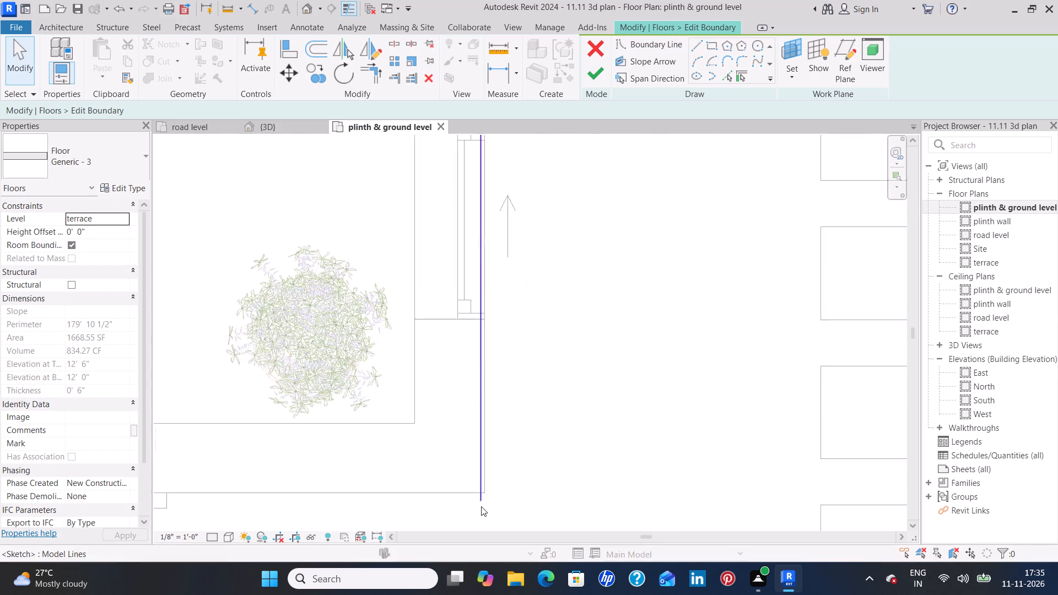
scroll(481, 506, up, 2)
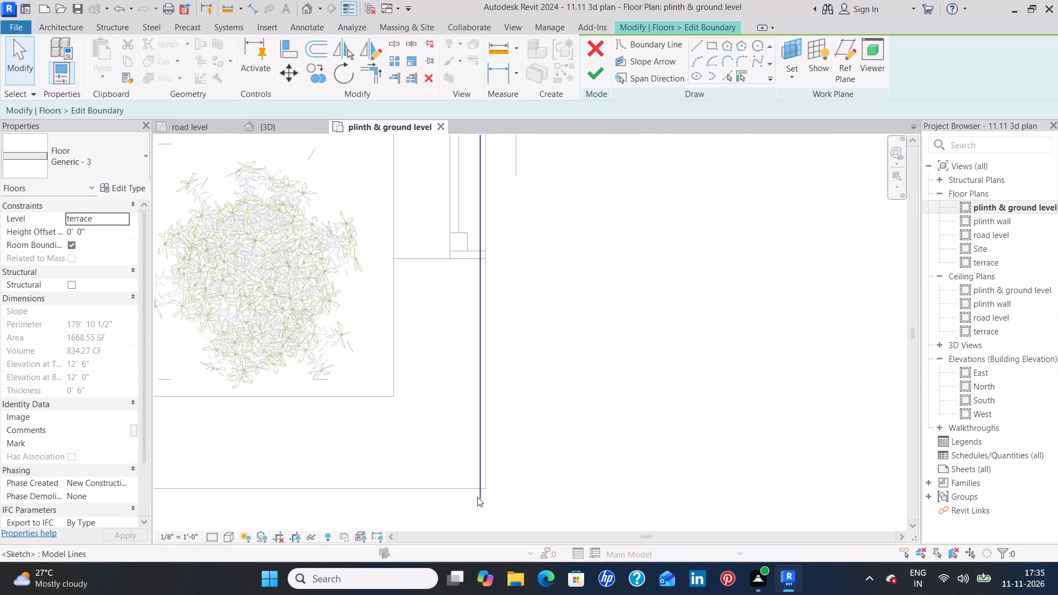
click(479, 497)
scroll(482, 497, up, 8)
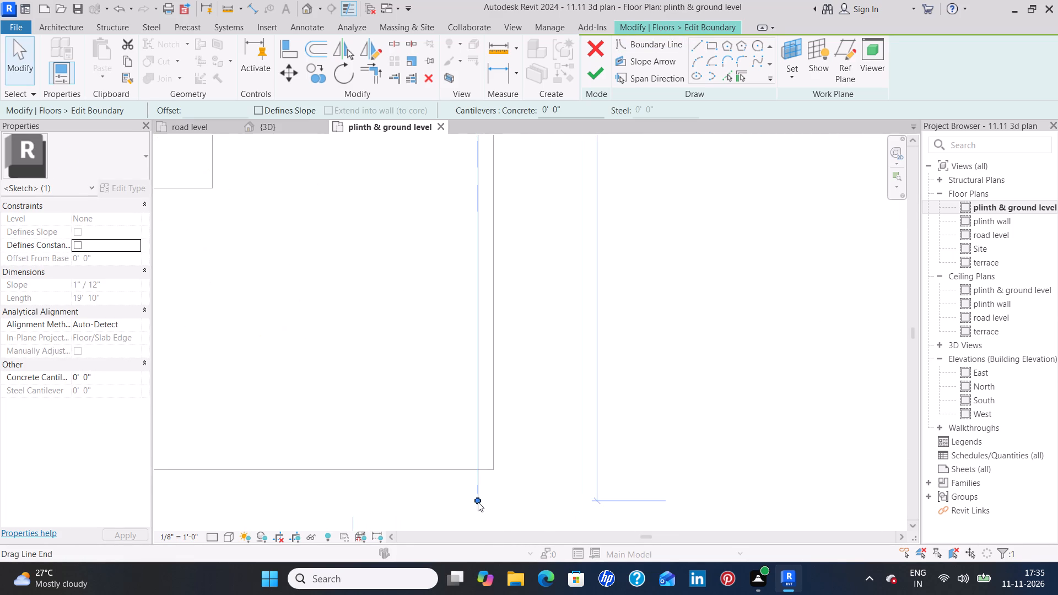
drag(478, 502, 482, 473)
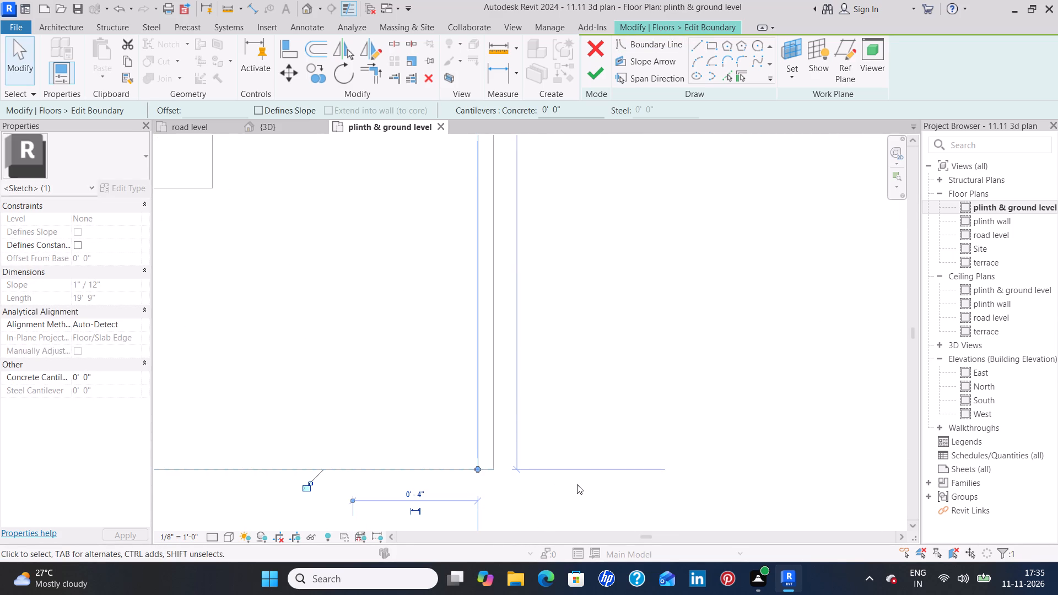
key(Right)
key(Right)
key(Right)
key(Right)
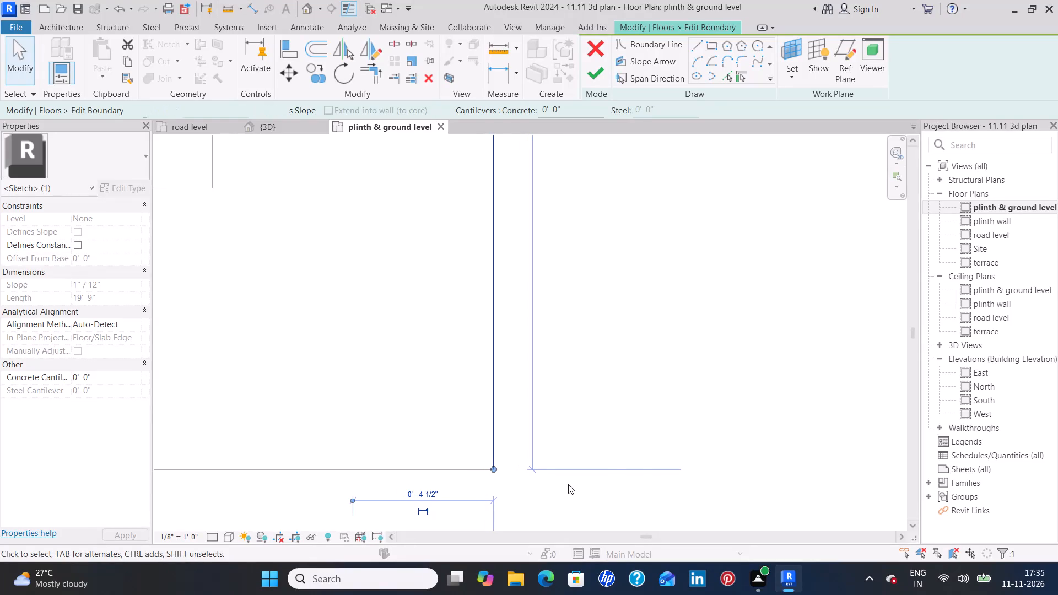
click(672, 434)
Extend the line beside the stair to the front overhang line and trim the overhang line back to form a closed corner.
scroll(672, 434, down, 9)
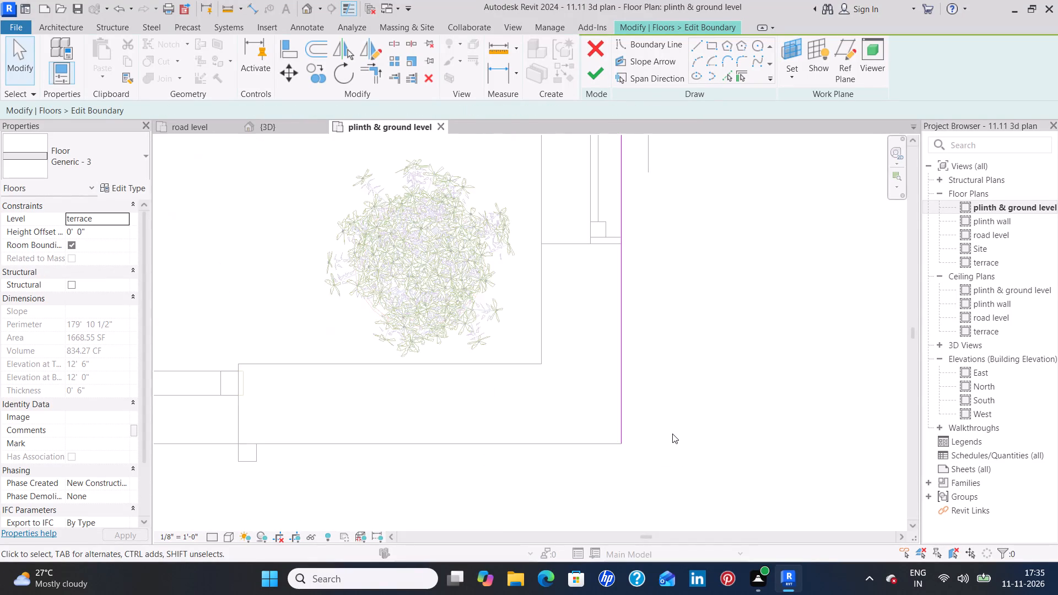
scroll(672, 434, down, 5)
middle_drag(703, 447, 652, 309)
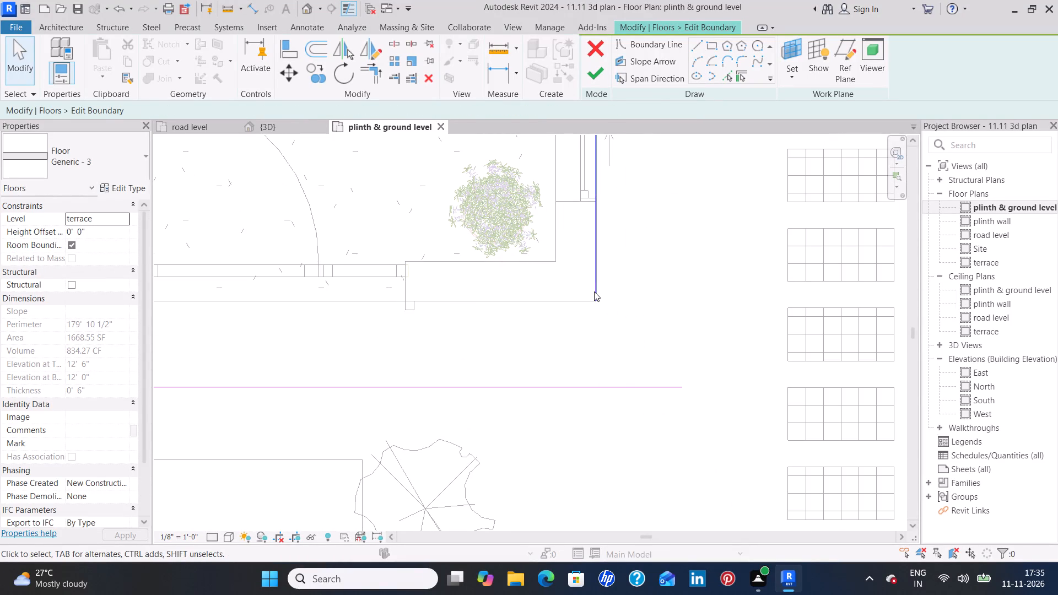
click(594, 291)
drag(594, 301, 602, 387)
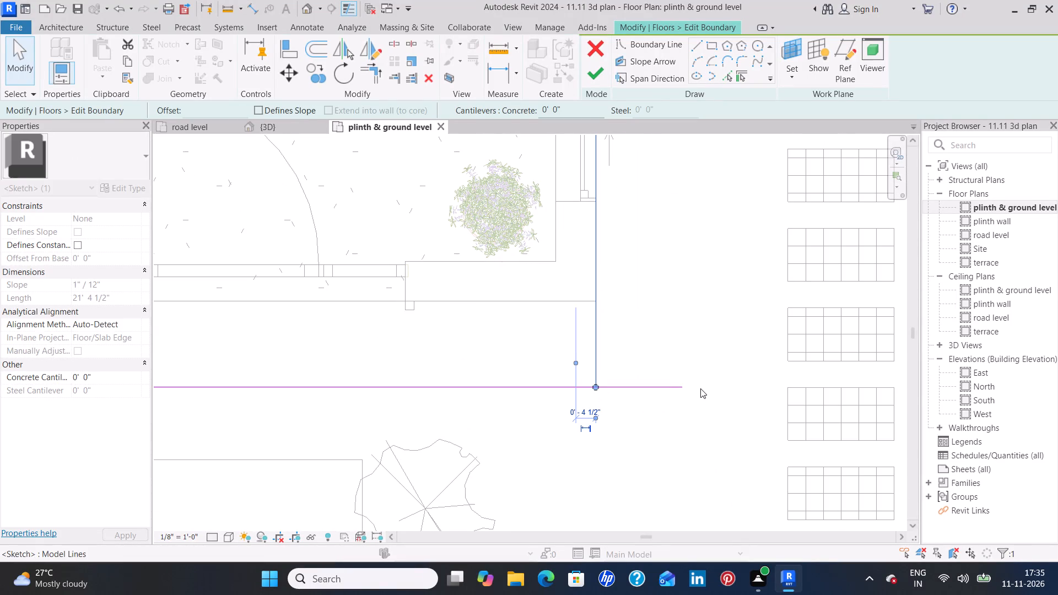
click(669, 387)
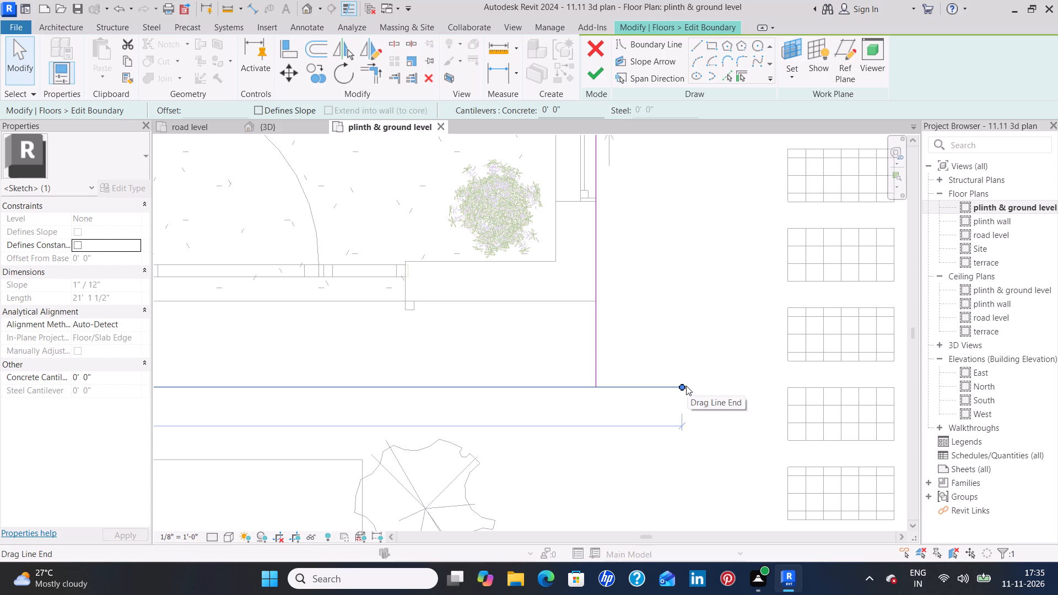
drag(681, 386, 616, 382)
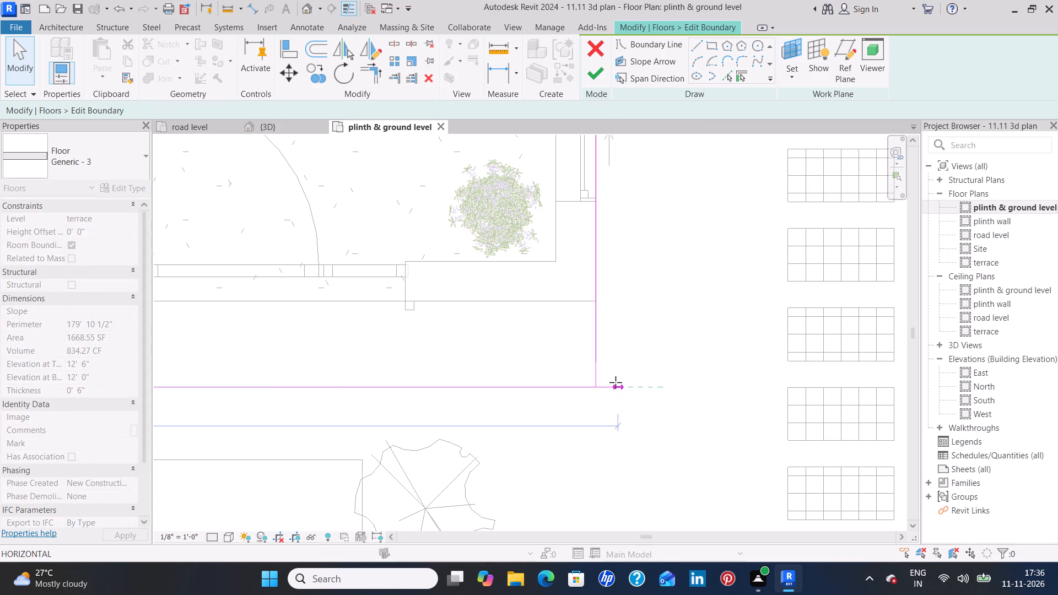
drag(616, 382, 594, 387)
click(634, 365)
Extend the kitchen front wall line to the side overhang line and shorten that overhang line to meet it at a corner.
scroll(638, 363, down, 5)
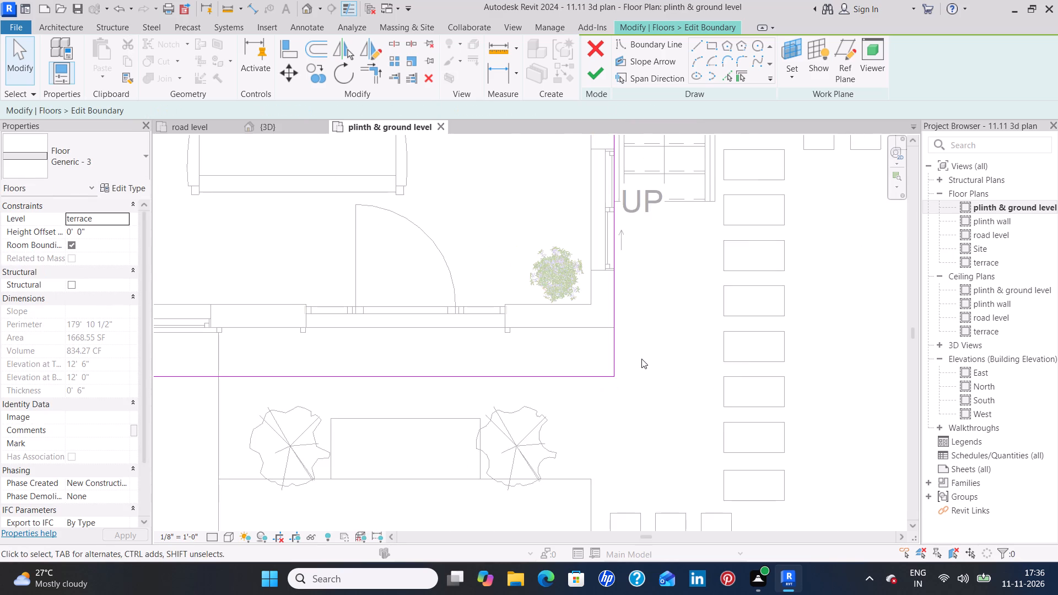
scroll(670, 311, down, 3)
middle_drag(816, 278, 697, 473)
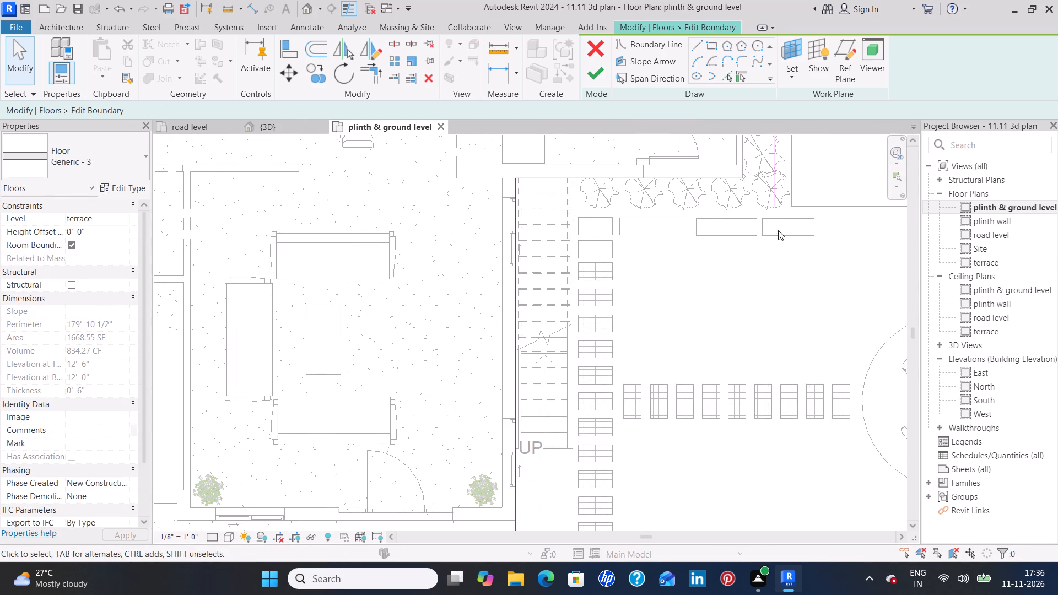
middle_drag(772, 243, 687, 390)
scroll(647, 322, up, 7)
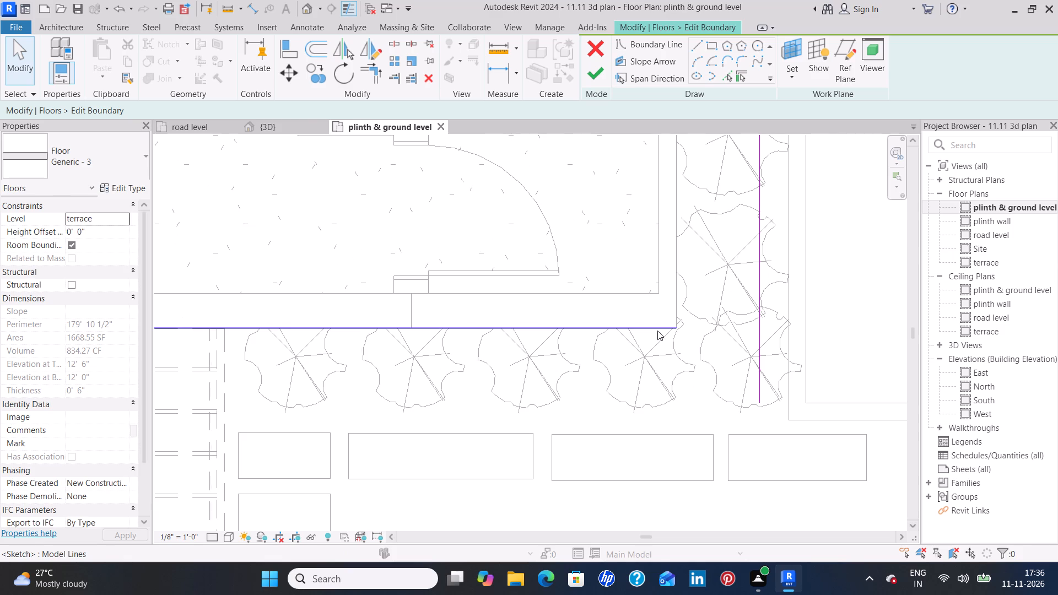
click(657, 326)
drag(678, 327, 753, 328)
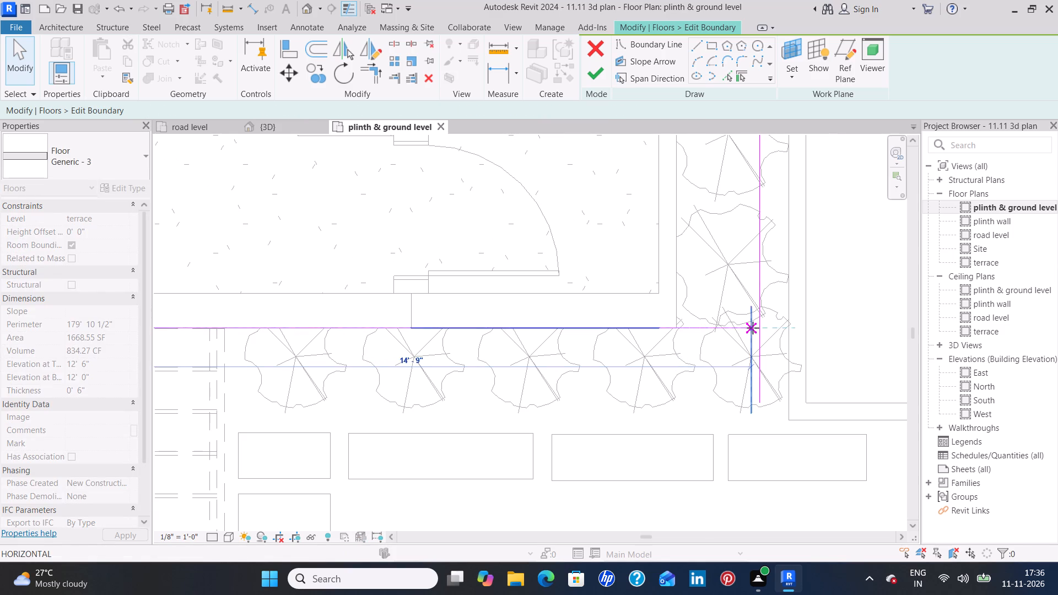
drag(753, 328, 759, 327)
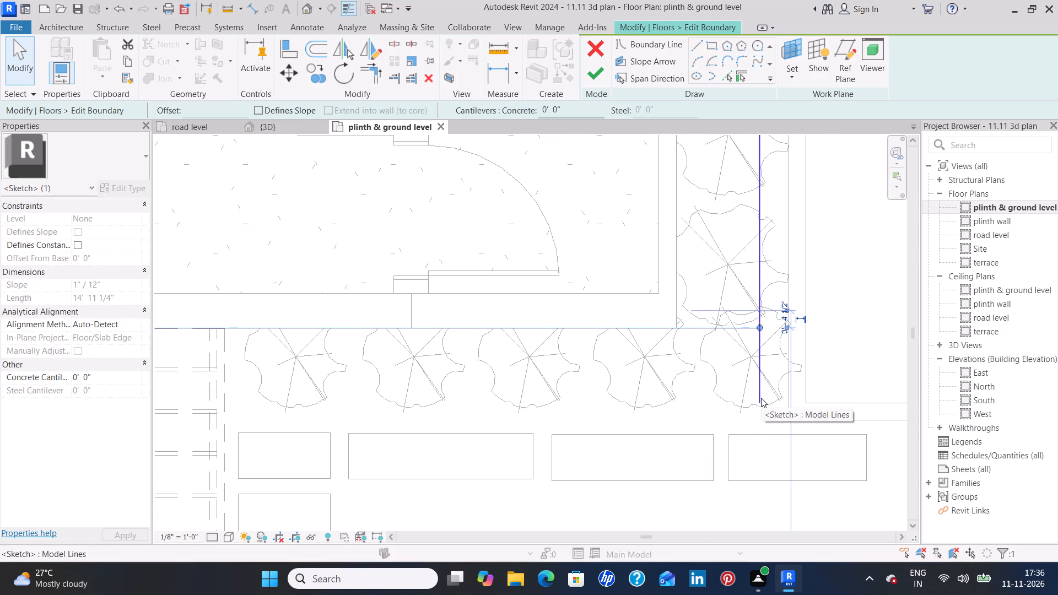
click(761, 398)
drag(759, 402, 761, 331)
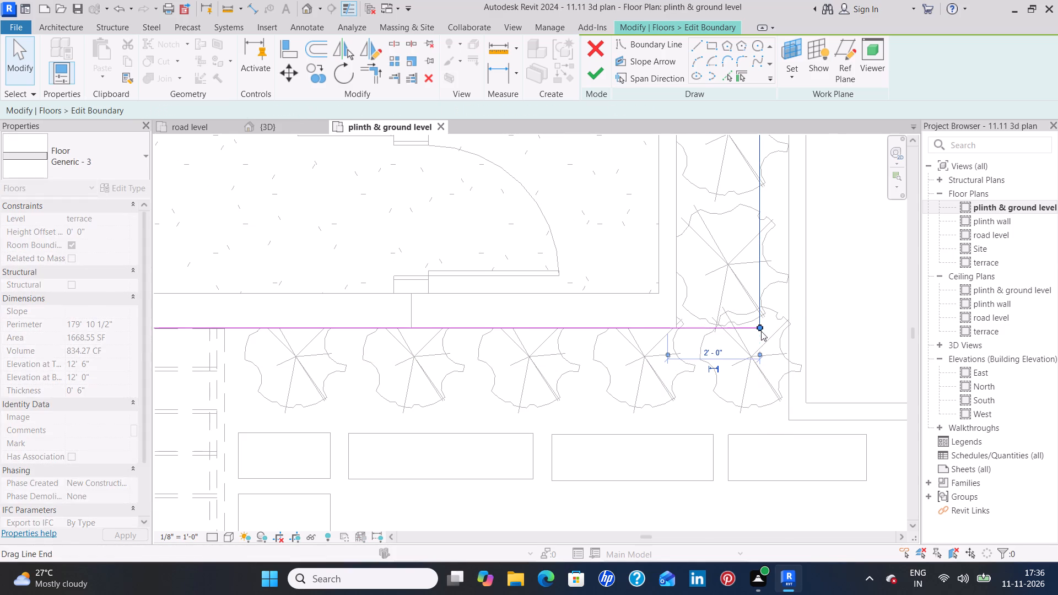
click(706, 411)
Finish the terrace floor boundary edit and attach the walls below to the floor's bottom.
scroll(694, 425, down, 3)
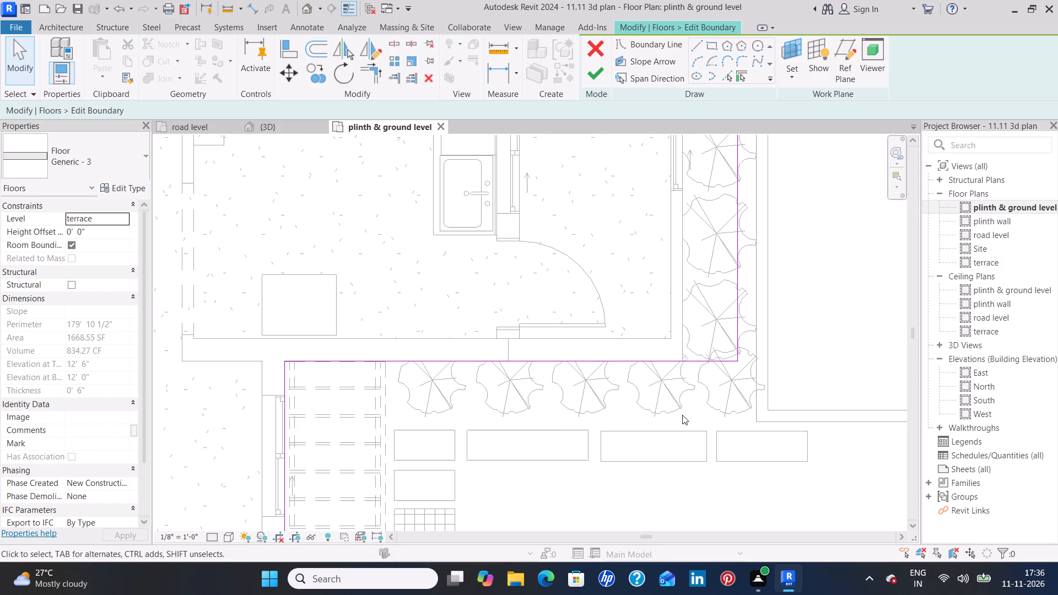
scroll(684, 413, down, 3)
middle_drag(640, 452, 670, 354)
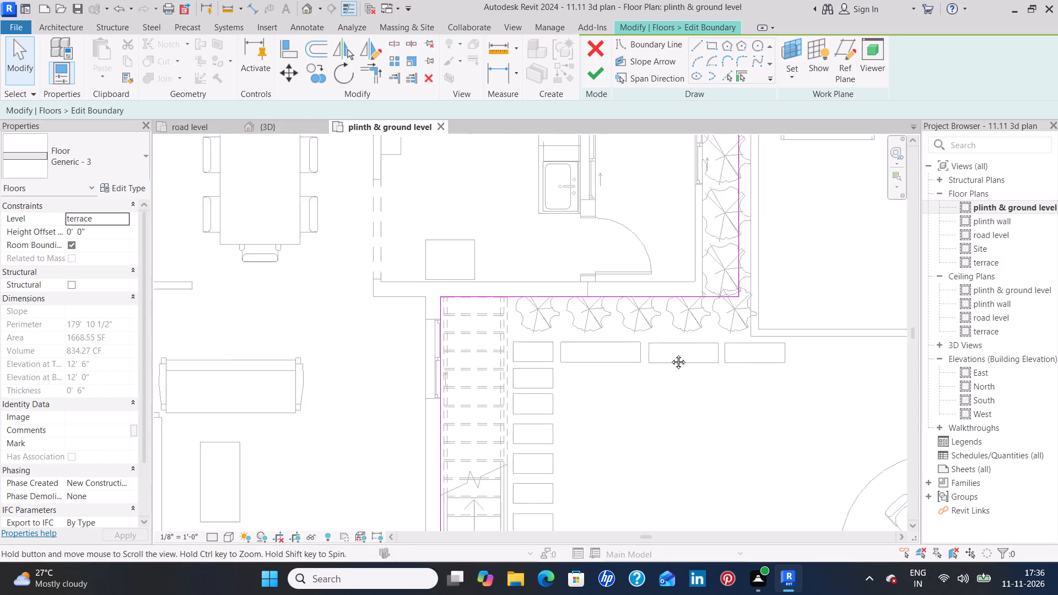
middle_drag(670, 354, 678, 336)
middle_drag(601, 455, 687, 347)
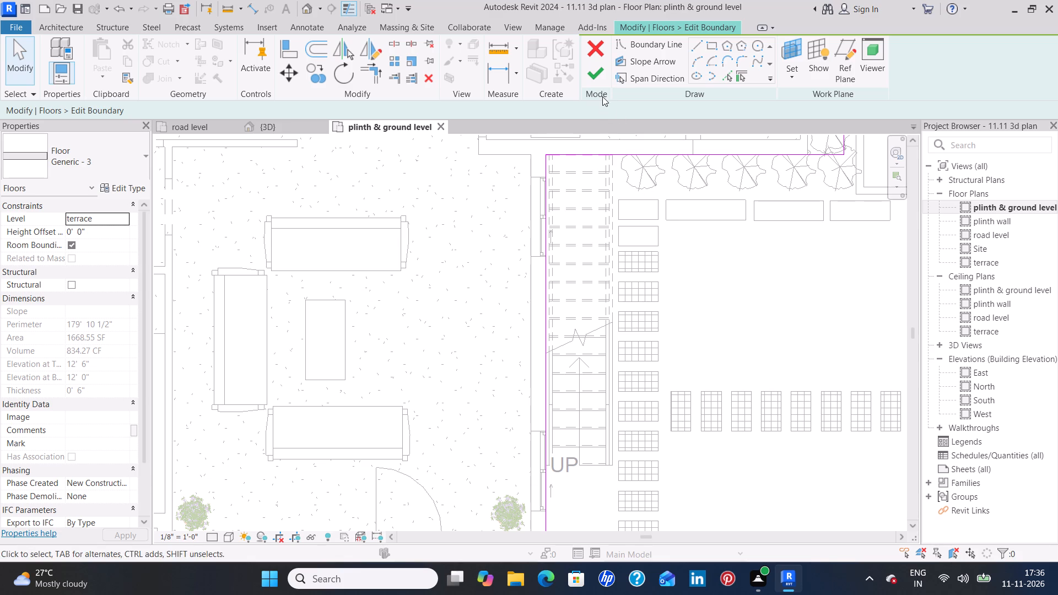
click(593, 72)
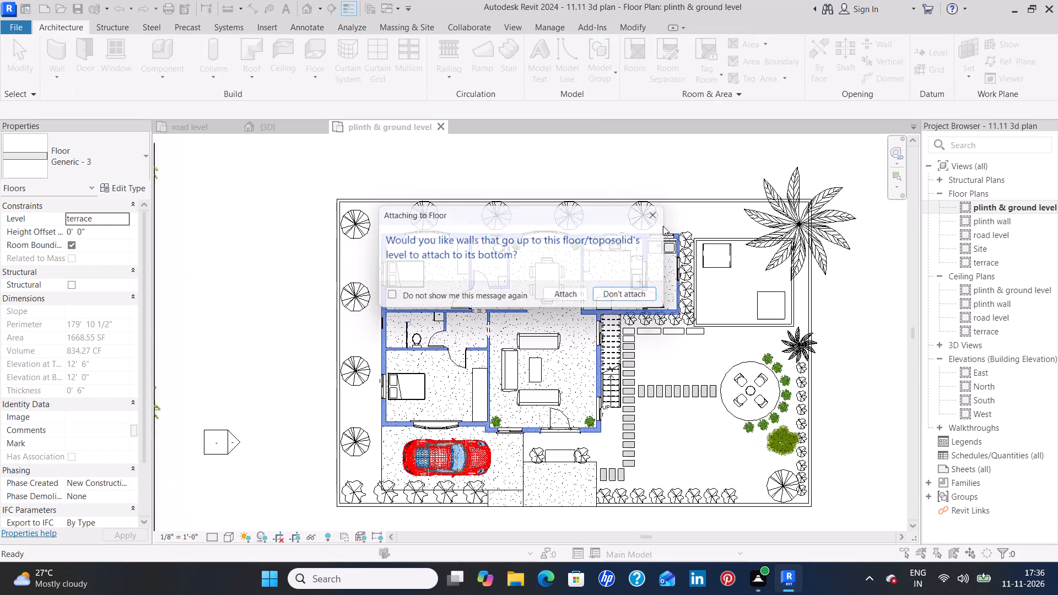
click(558, 297)
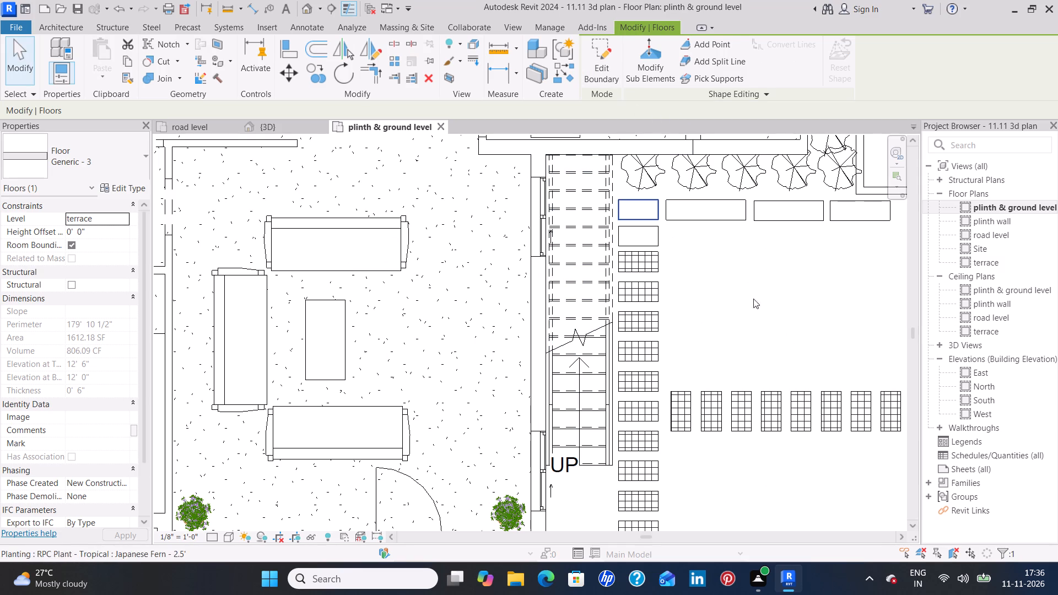
click(739, 301)
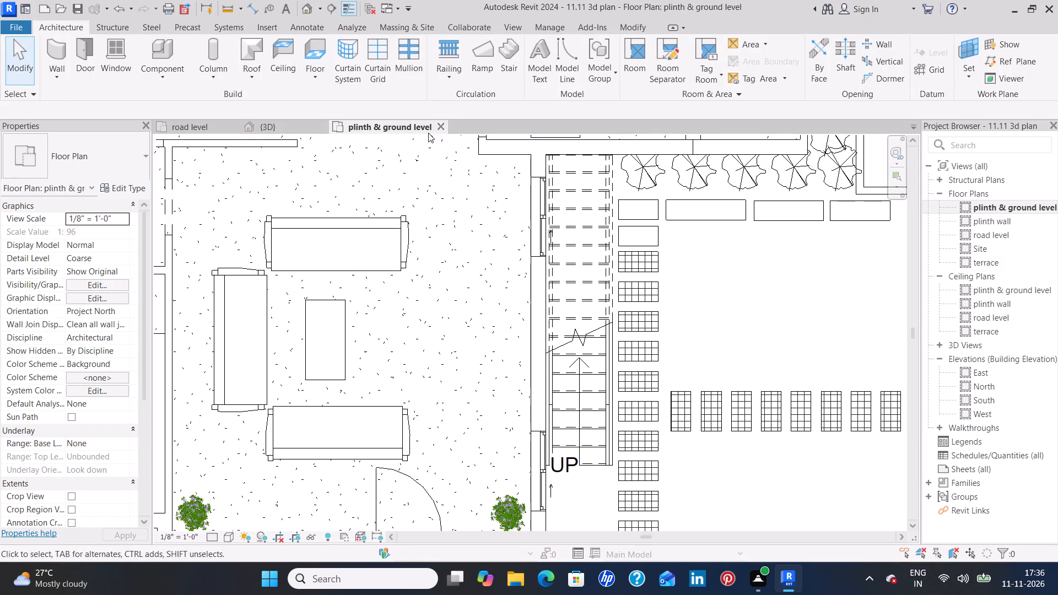
Examine in 3D how the external garden-side stair meets the terrace floor edge and the side wall.
click(267, 123)
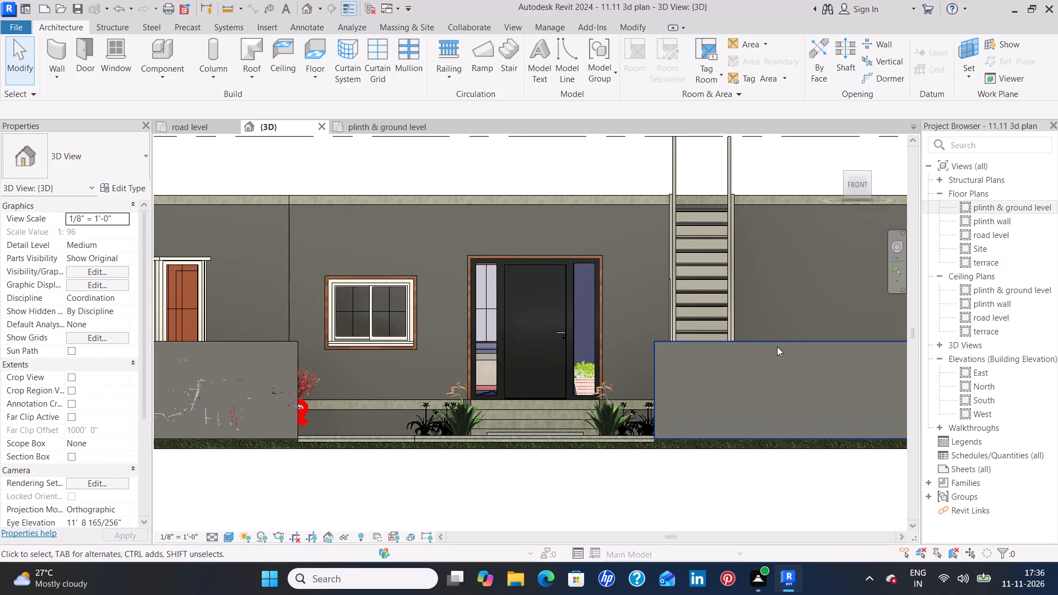
scroll(728, 333, up, 4)
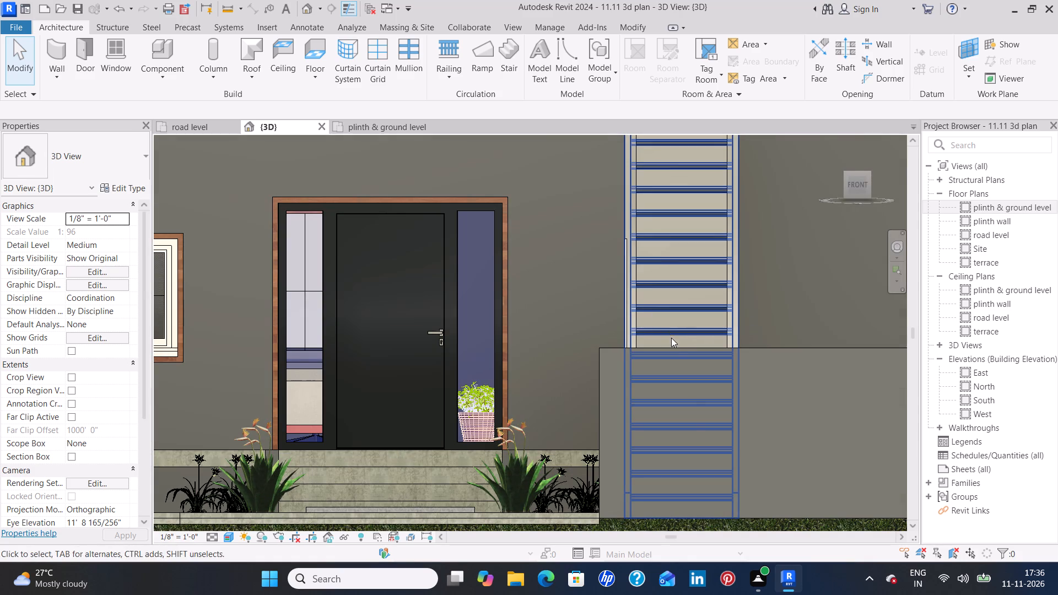
scroll(674, 346, down, 8)
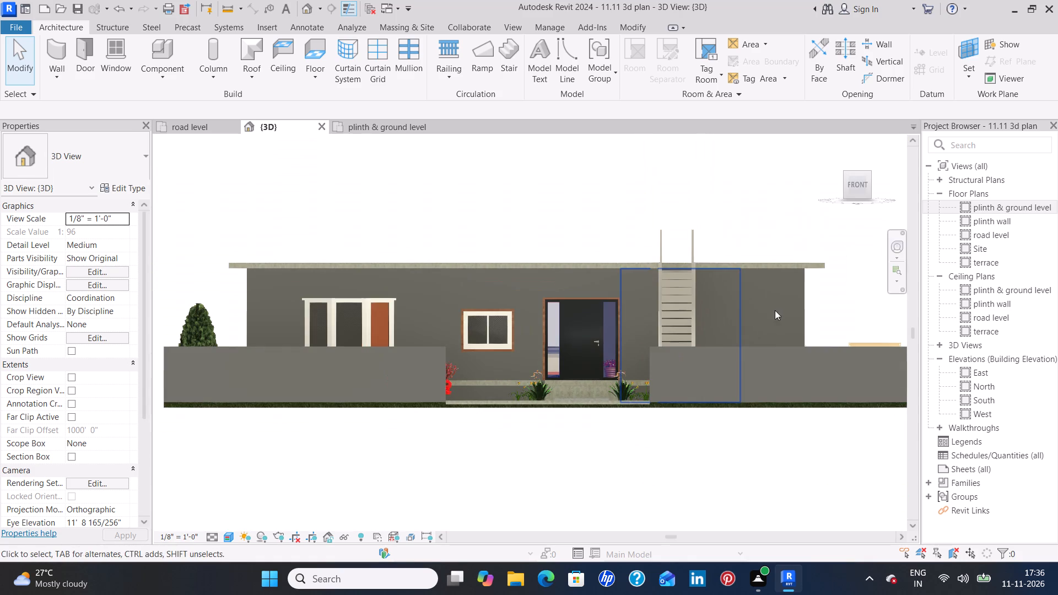
shift+middle_drag(857, 313, 770, 351)
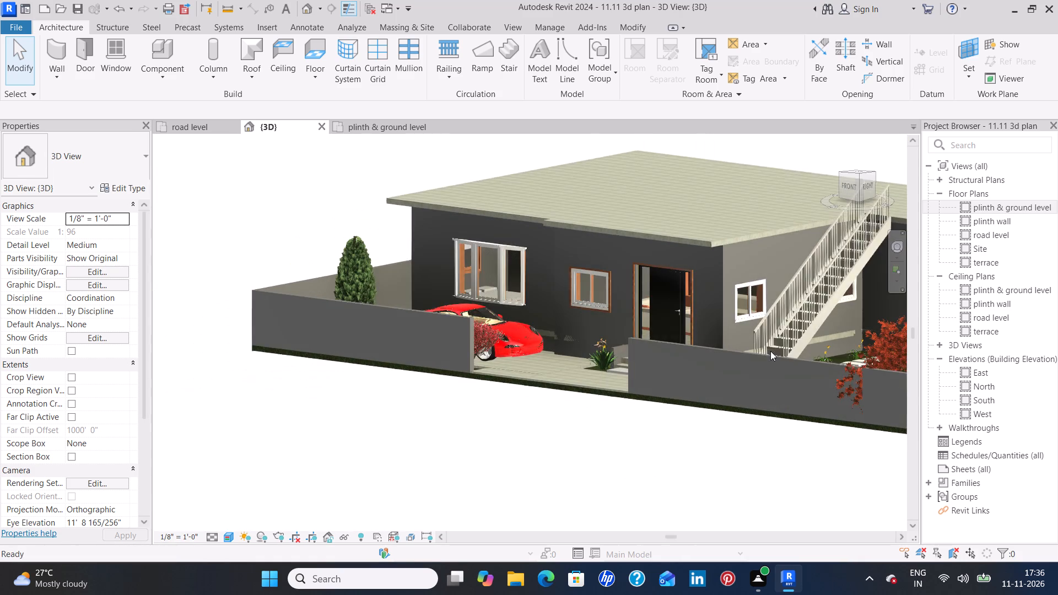
scroll(821, 339, up, 5)
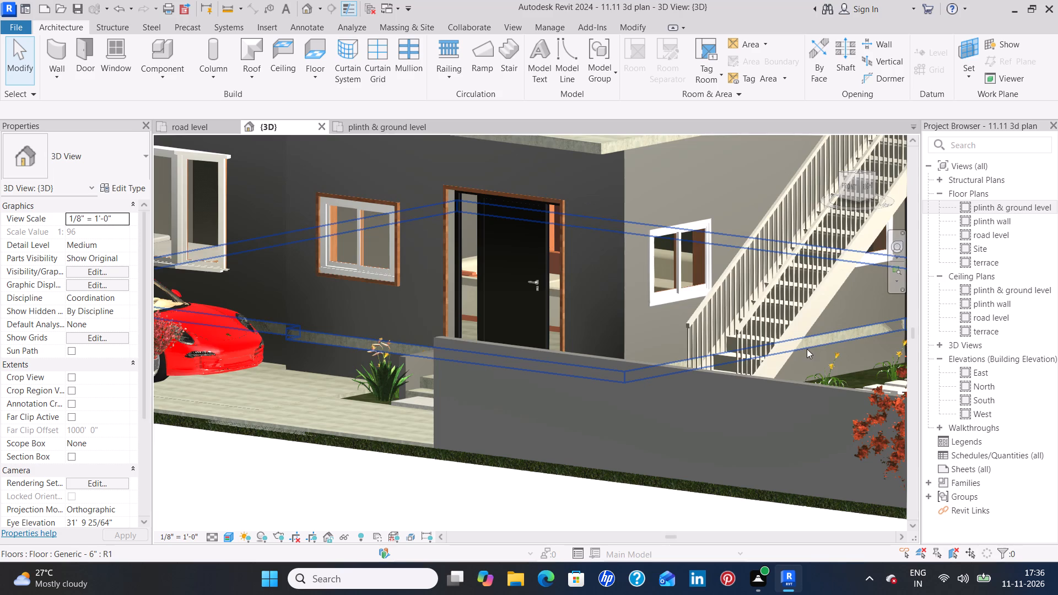
shift+middle_drag(838, 357, 877, 366)
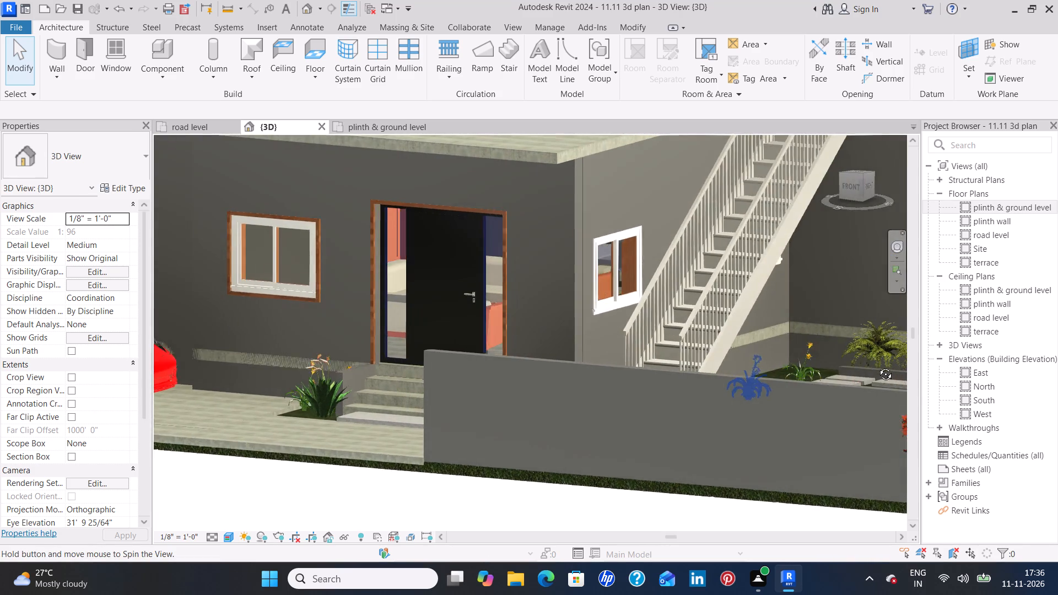
shift+middle_drag(877, 366, 902, 397)
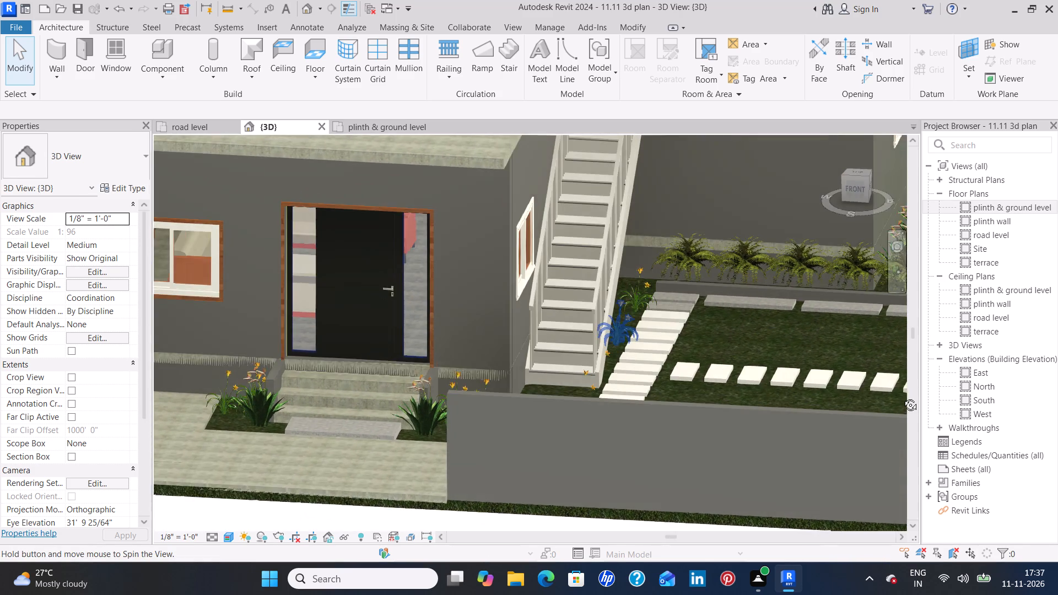
shift+middle_drag(902, 397, 896, 397)
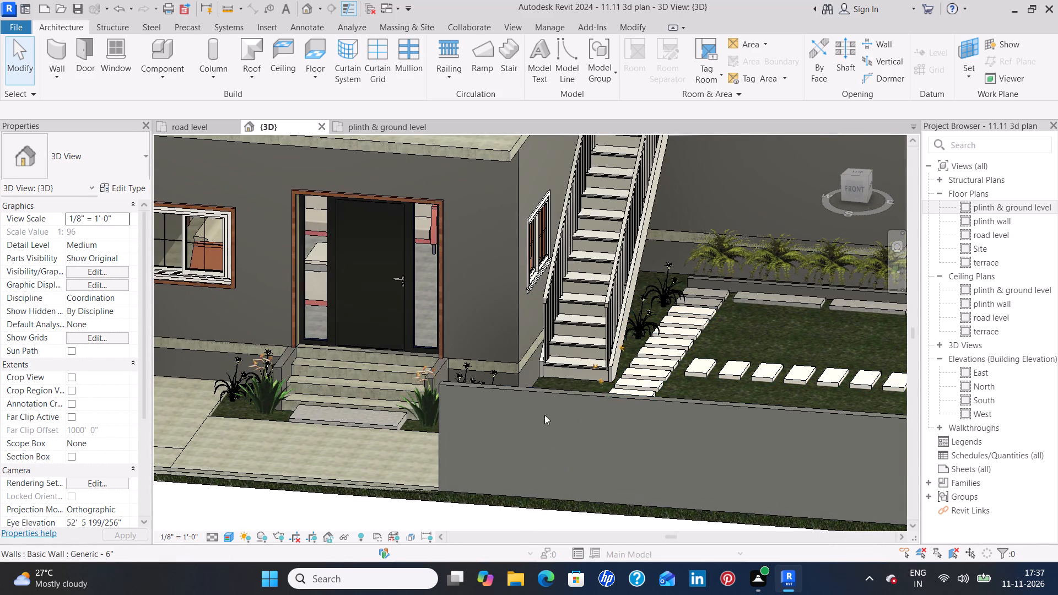
middle_drag(635, 184, 608, 386)
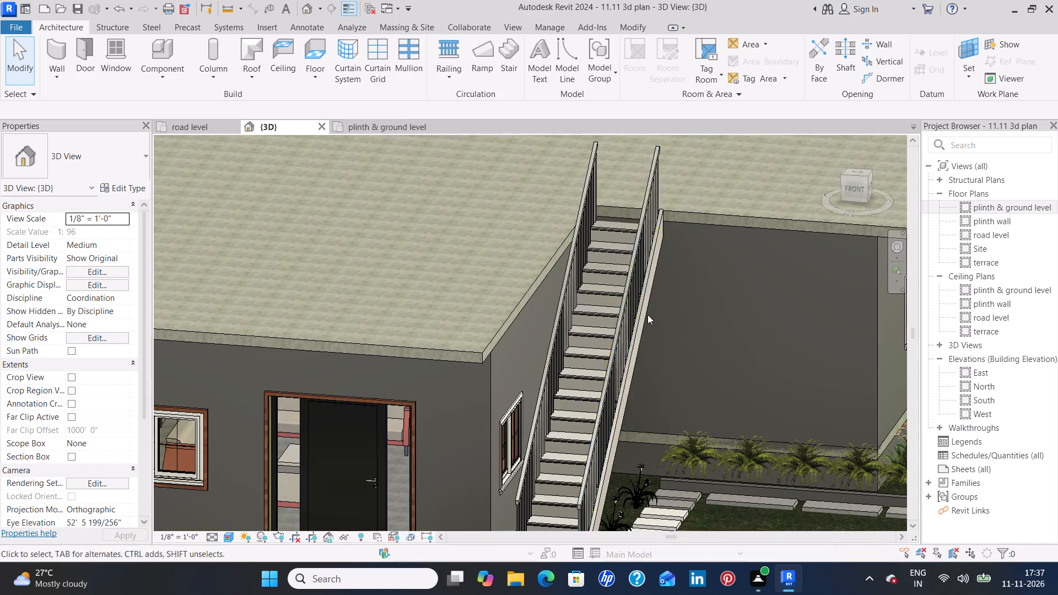
Set the external stair type's right and left supports to None and enable its middle support.
scroll(664, 364, up, 7)
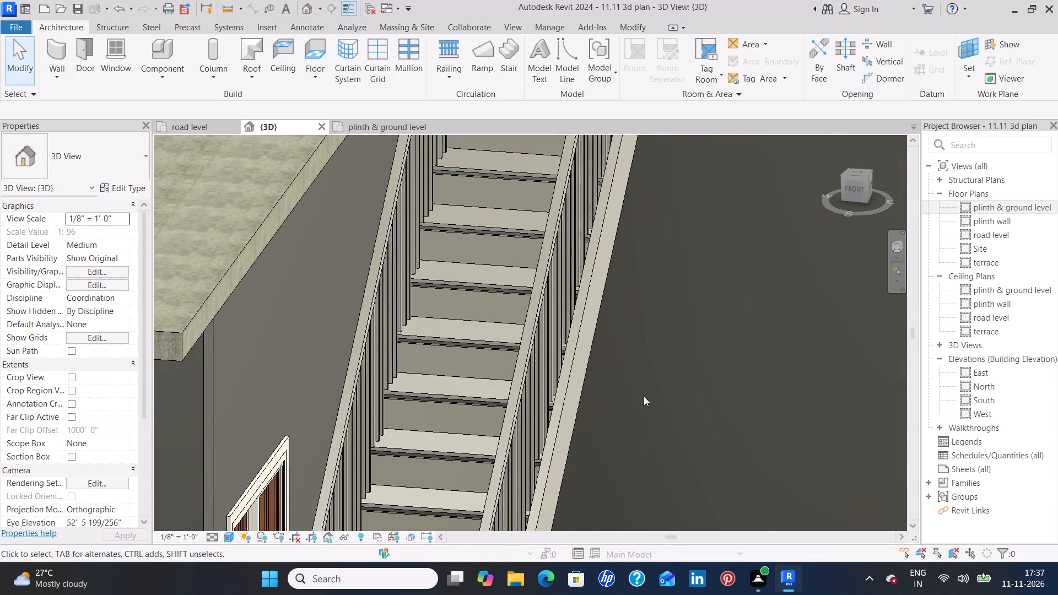
click(561, 402)
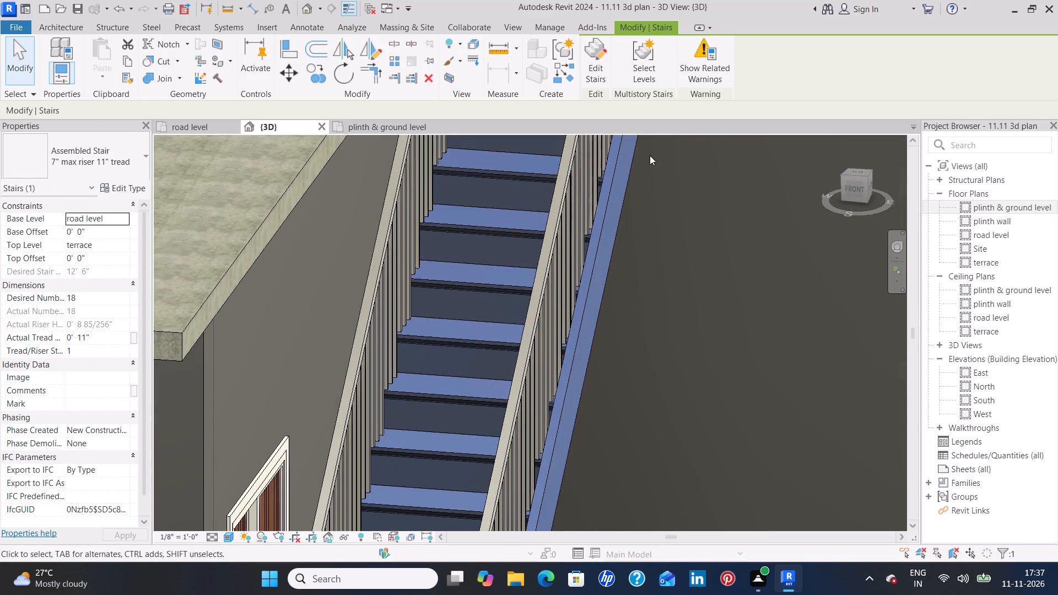
click(137, 186)
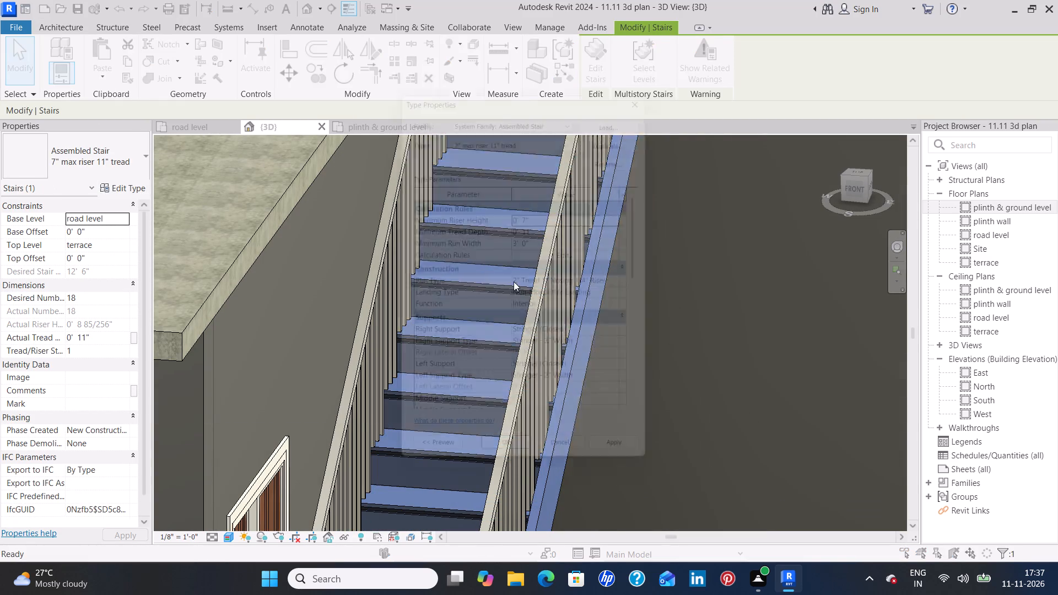
click(629, 340)
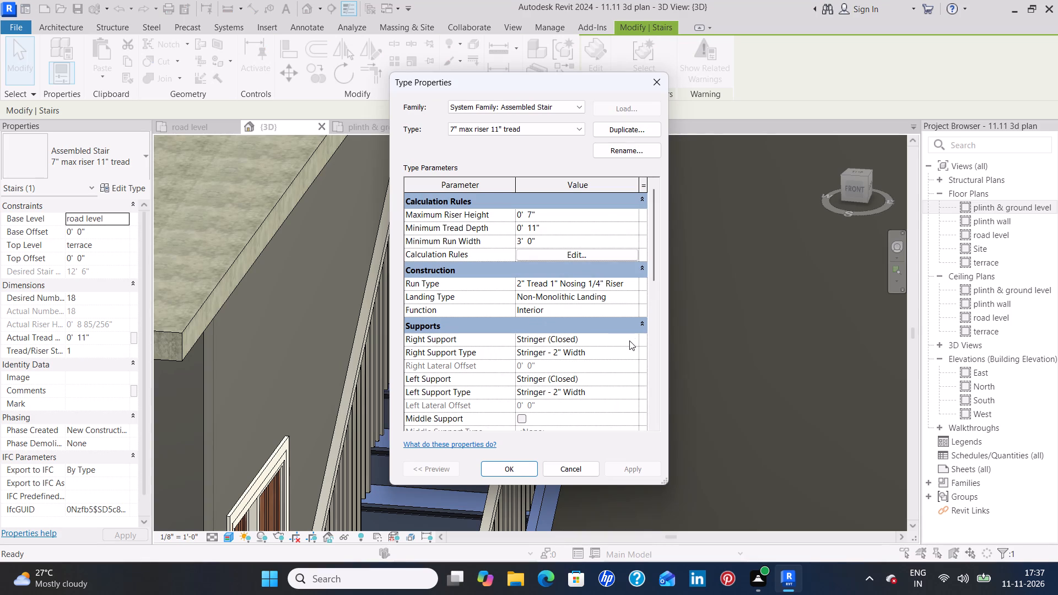
click(602, 352)
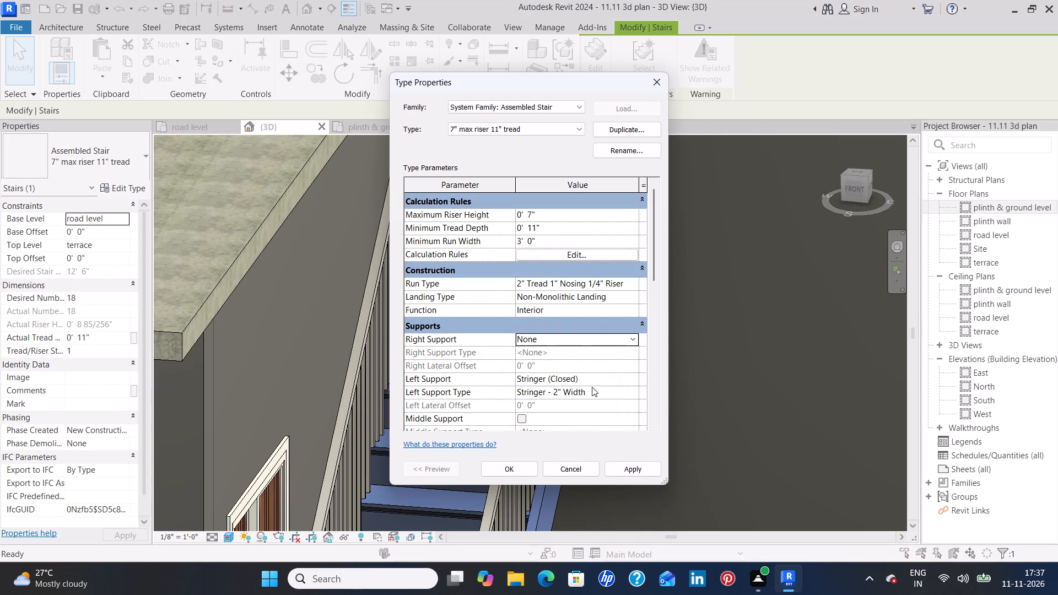
click(633, 382)
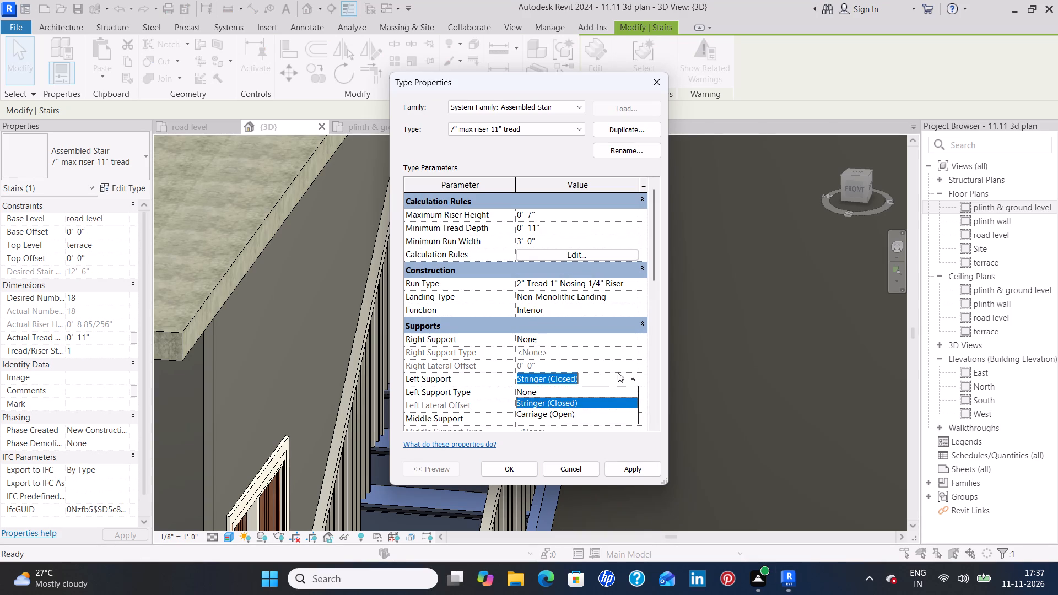
click(589, 389)
click(522, 416)
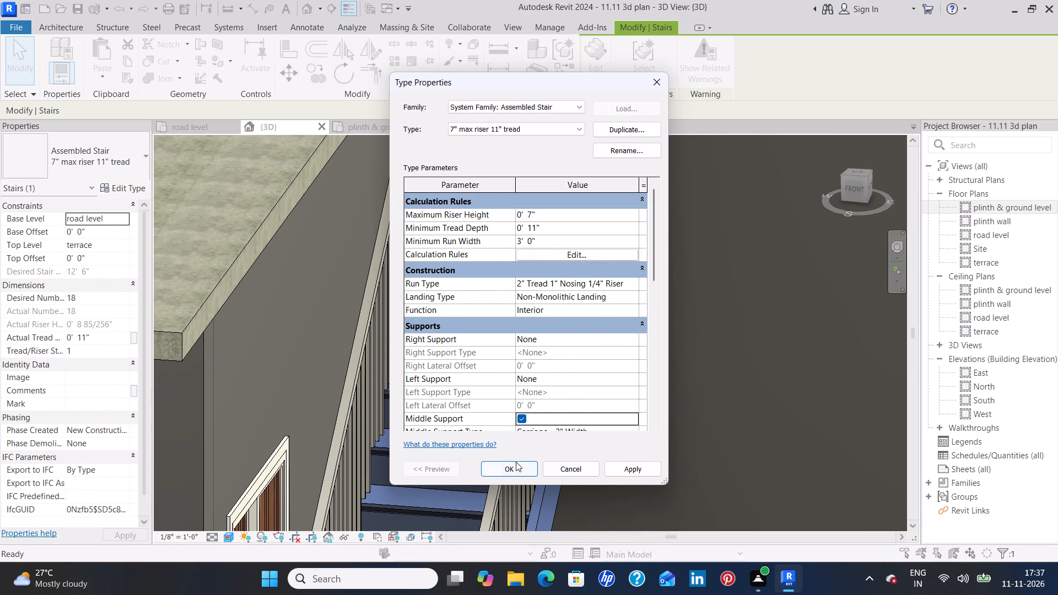
click(653, 472)
click(505, 471)
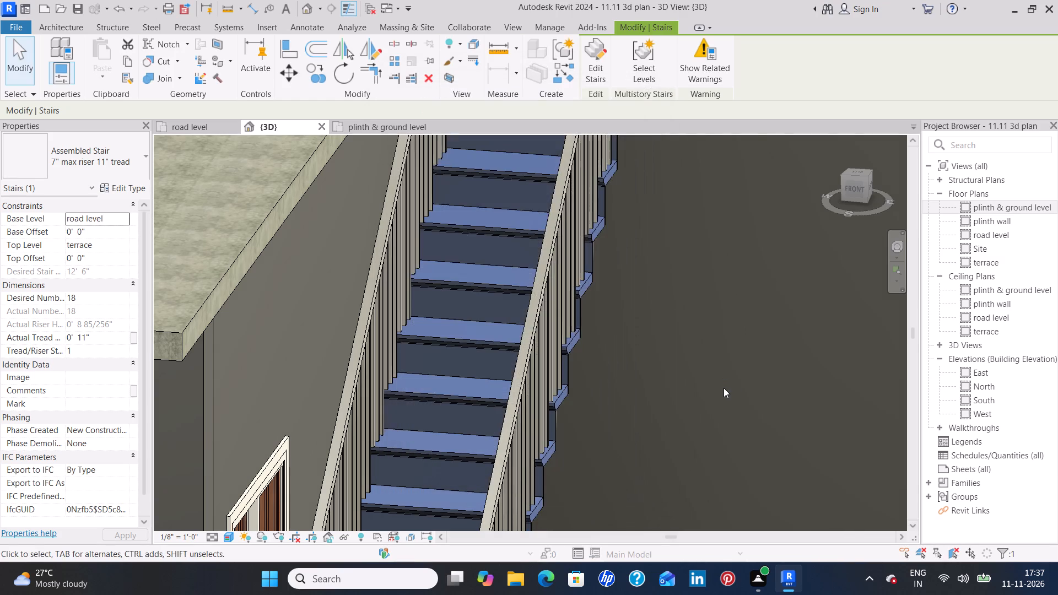
click(724, 388)
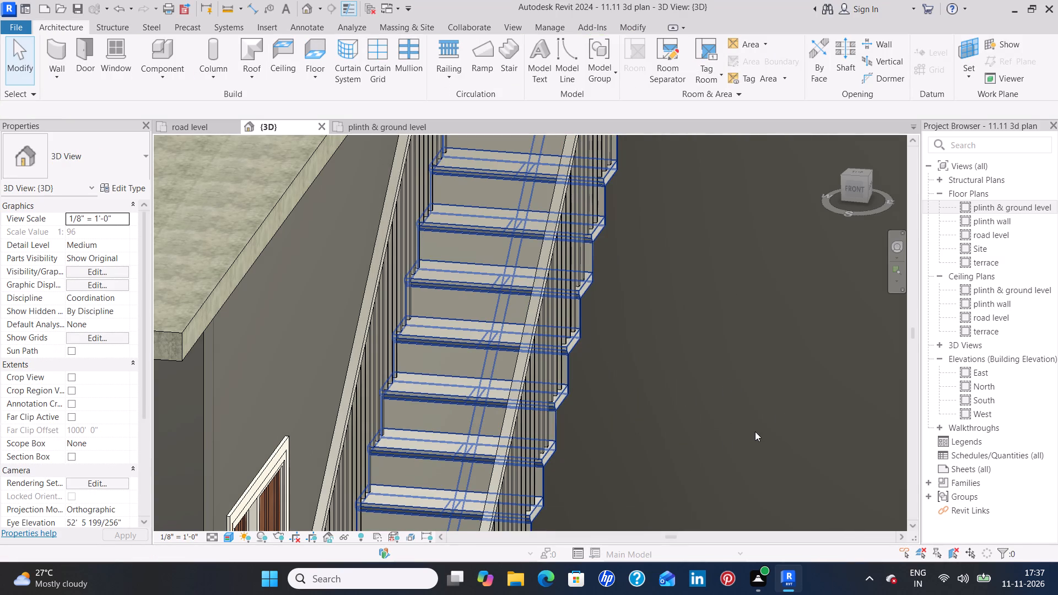
Inspect the external stair's treads, middle support and railings from the garden side in 3D.
shift+middle_drag(739, 446, 668, 424)
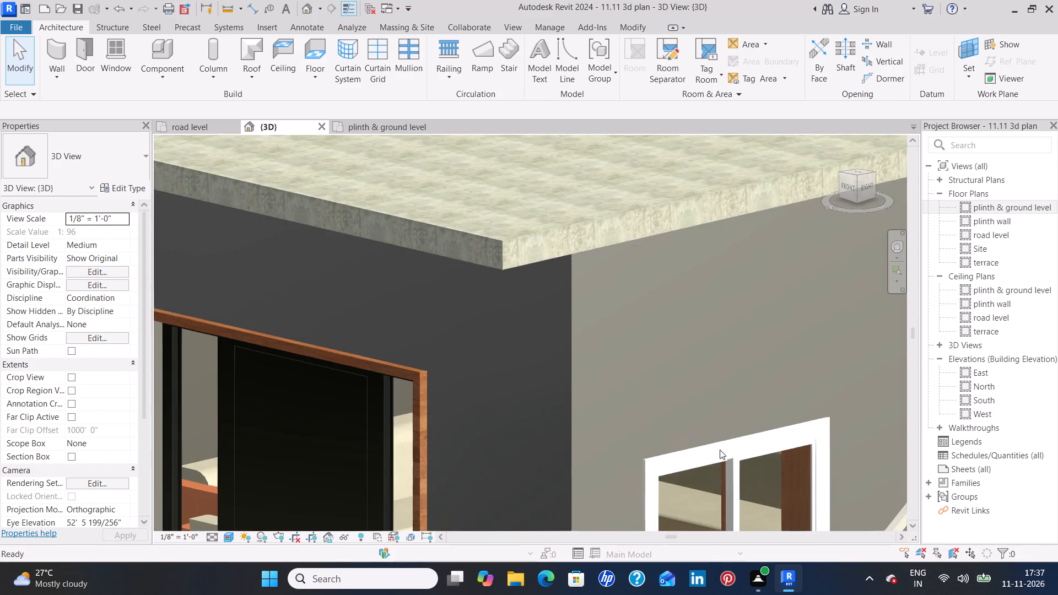
middle_drag(720, 447, 611, 188)
middle_drag(840, 420, 542, 263)
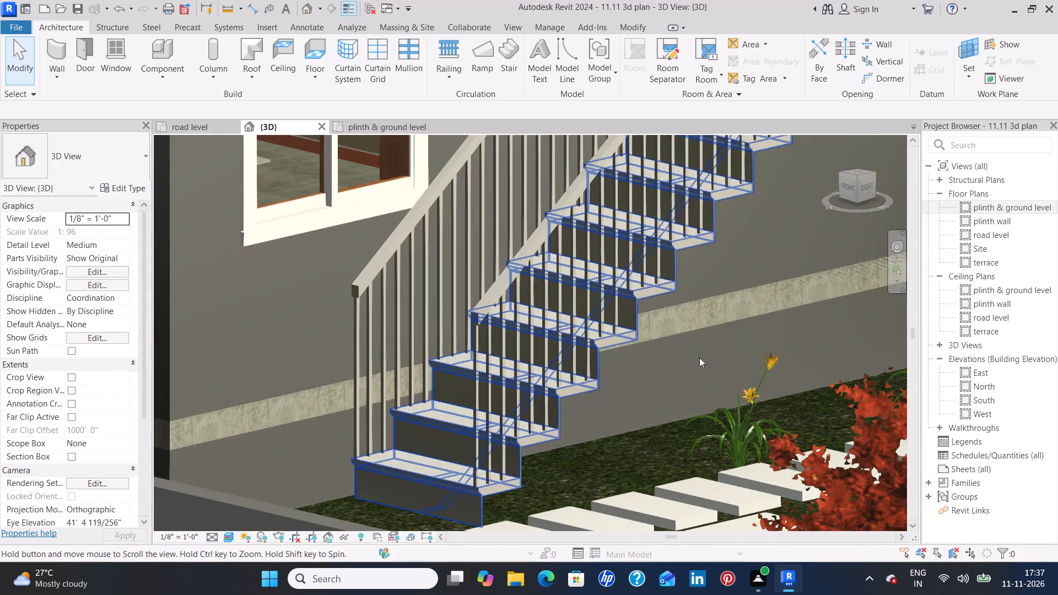
shift+middle_drag(827, 342, 766, 384)
middle_drag(779, 375, 273, 251)
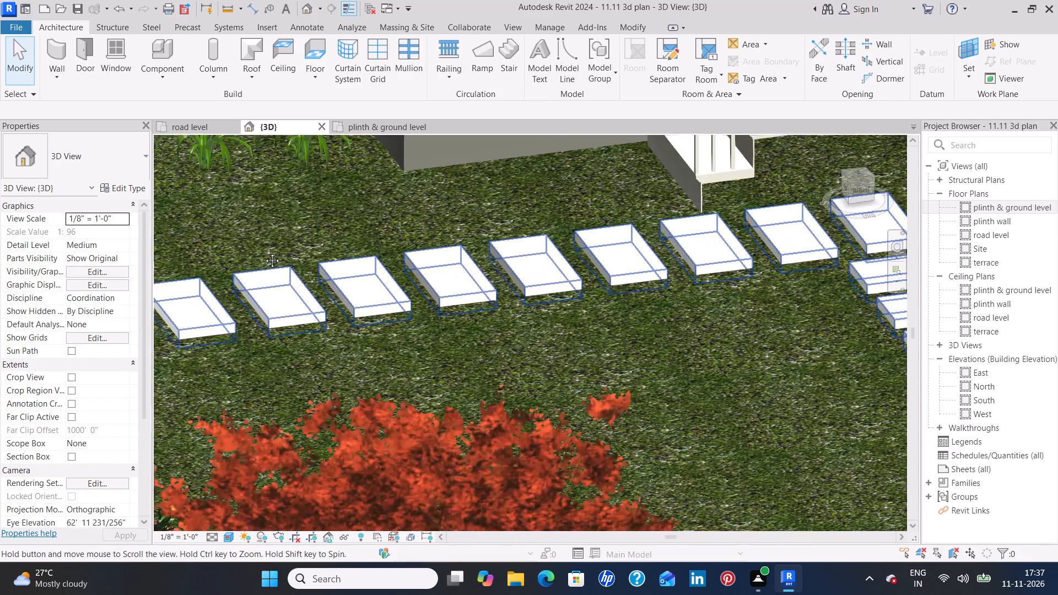
middle_drag(509, 266, 481, 452)
scroll(509, 267, down, 1)
middle_drag(708, 244, 668, 383)
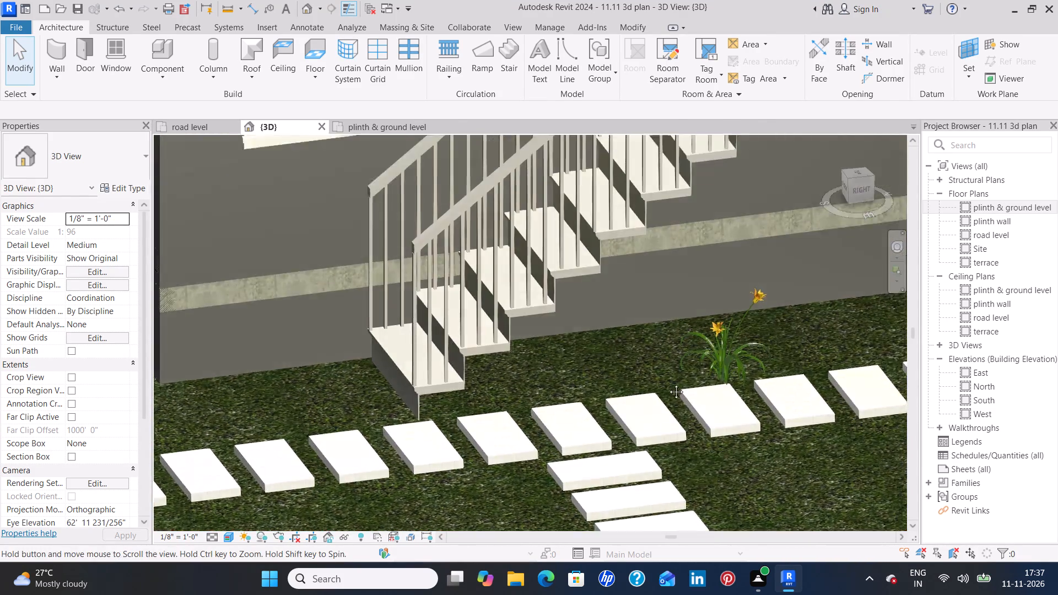
middle_drag(668, 383, 642, 435)
shift+middle_drag(728, 343, 715, 293)
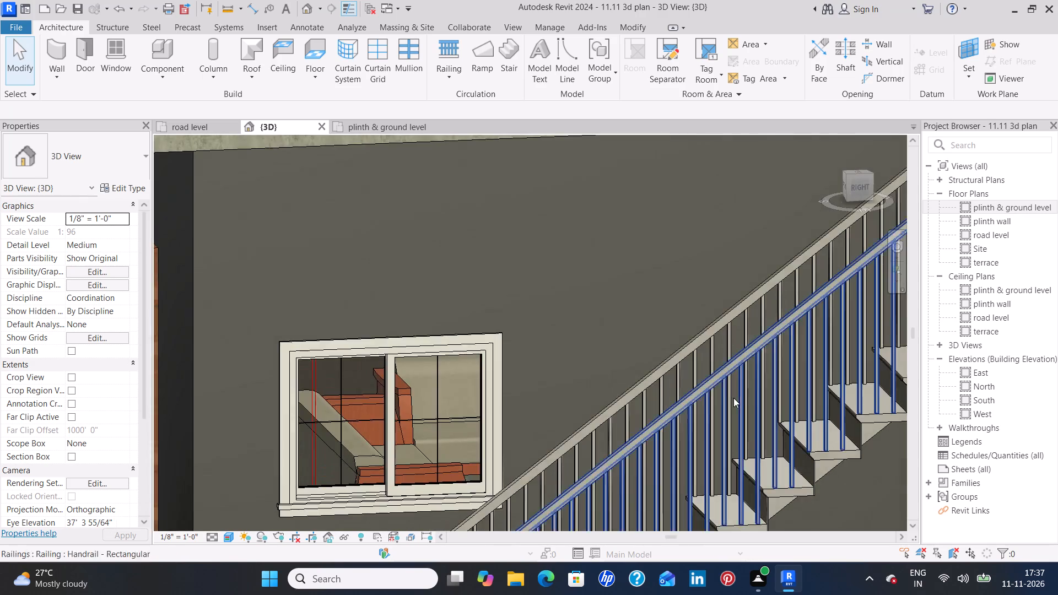
middle_drag(733, 399, 631, 268)
scroll(685, 386, up, 3)
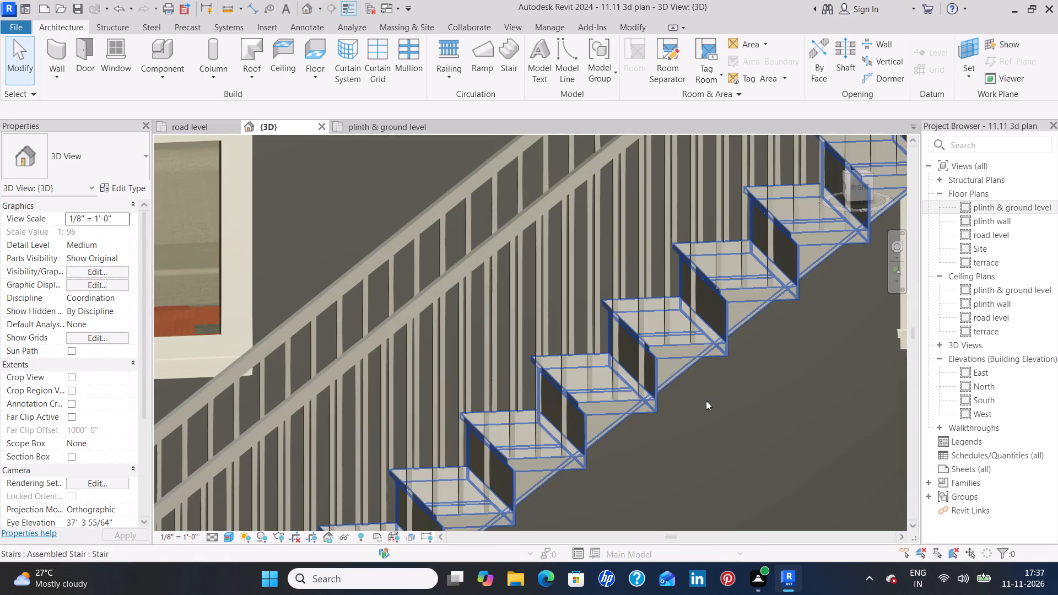
shift+middle_drag(710, 429, 677, 367)
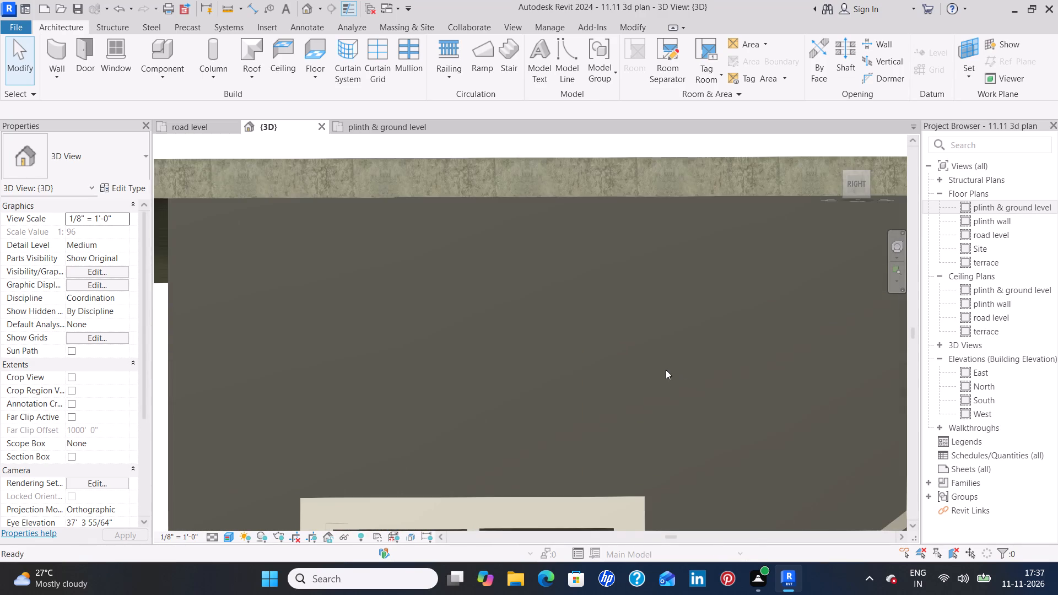
middle_drag(688, 461, 626, 291)
middle_drag(726, 398, 715, 355)
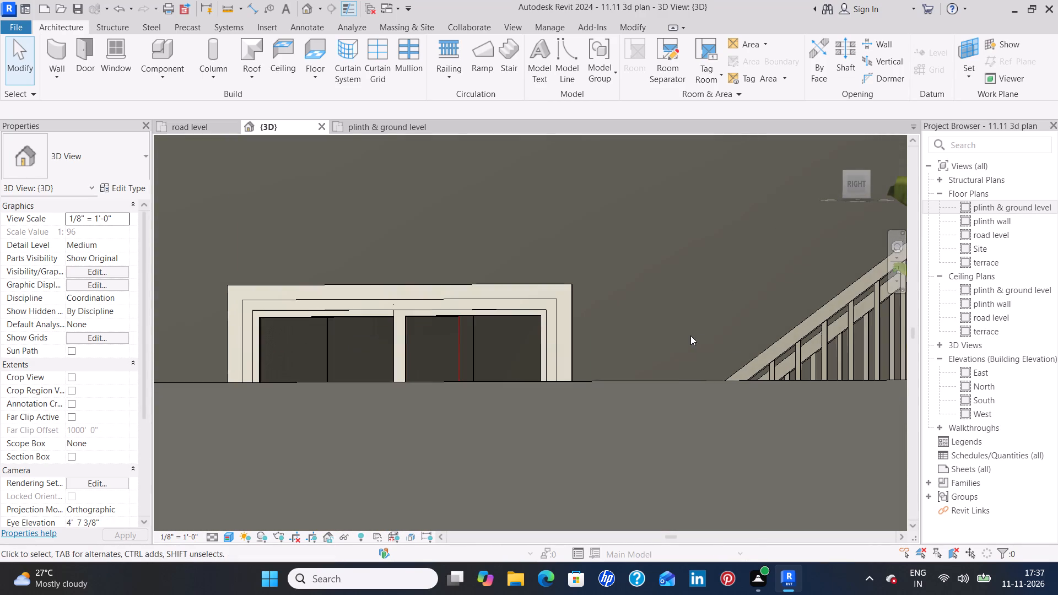
shift+middle_drag(692, 340, 701, 410)
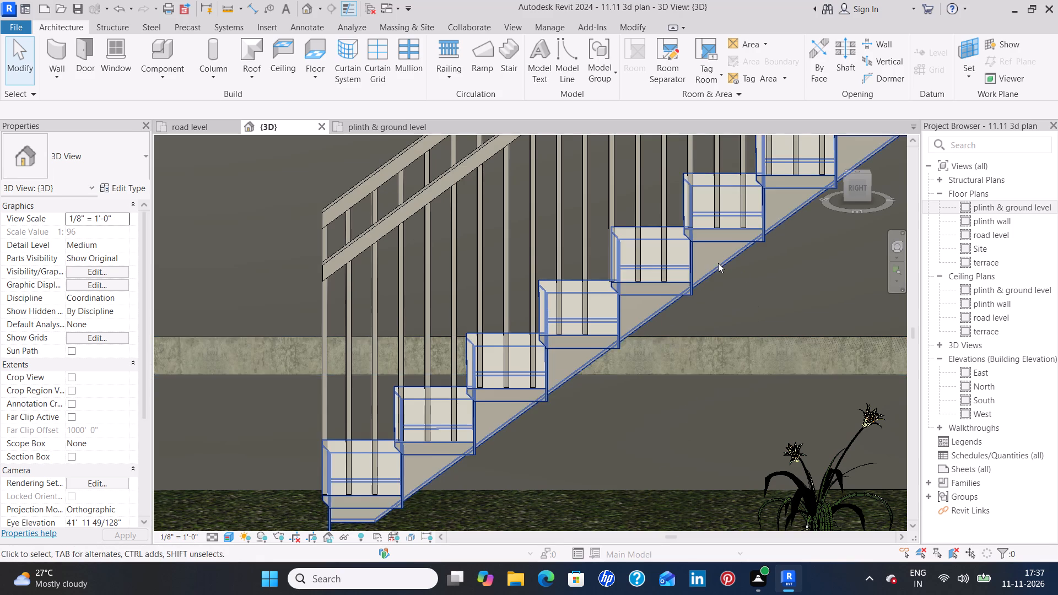
Examine the stepping-stone path and garden layout around the foot of the external stair in 3D.
scroll(715, 333, down, 10)
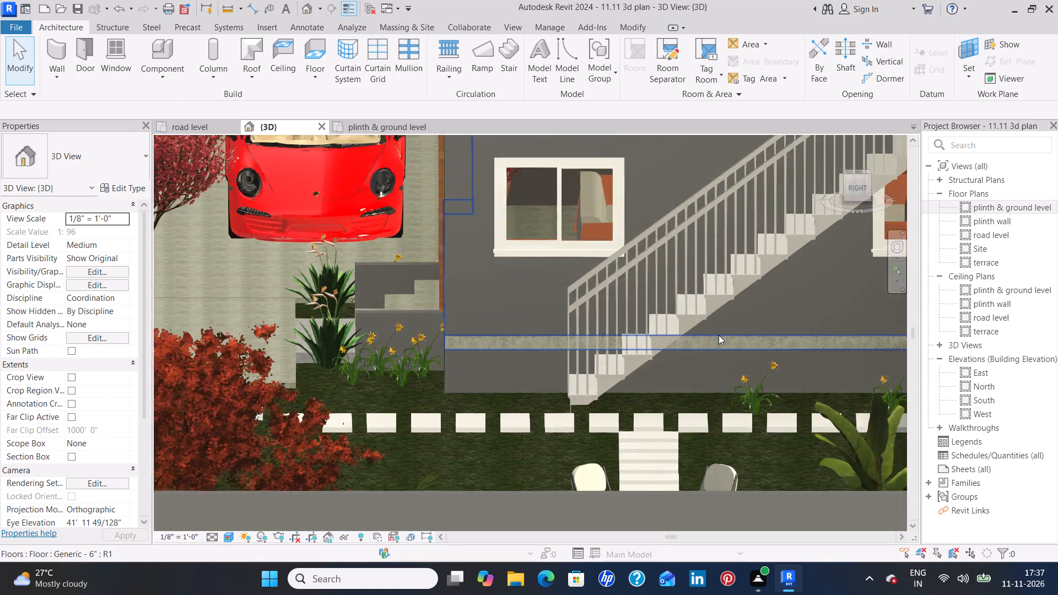
shift+middle_drag(531, 368, 554, 388)
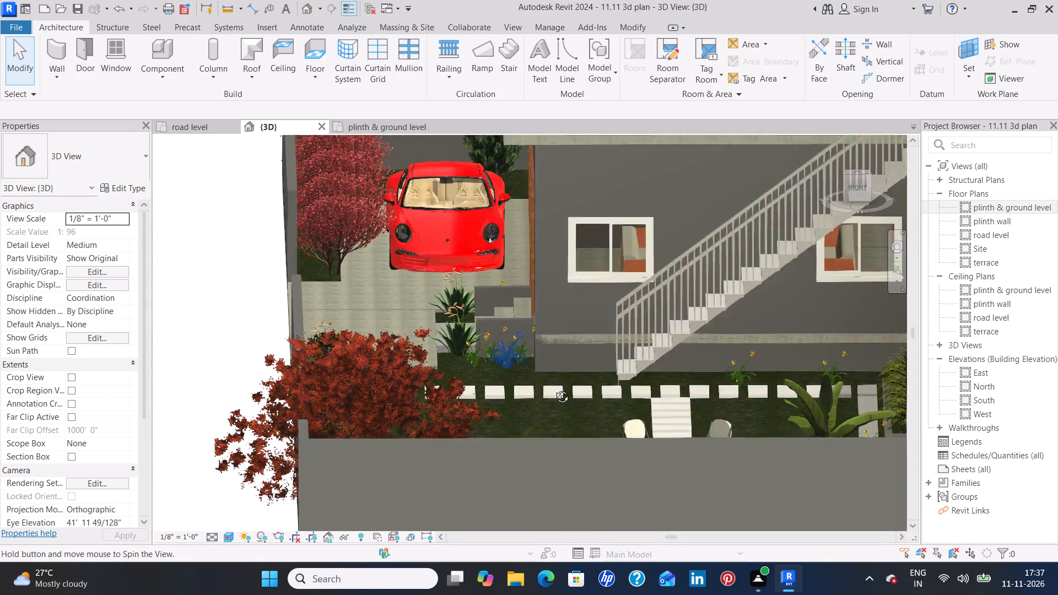
shift+middle_drag(554, 388, 649, 414)
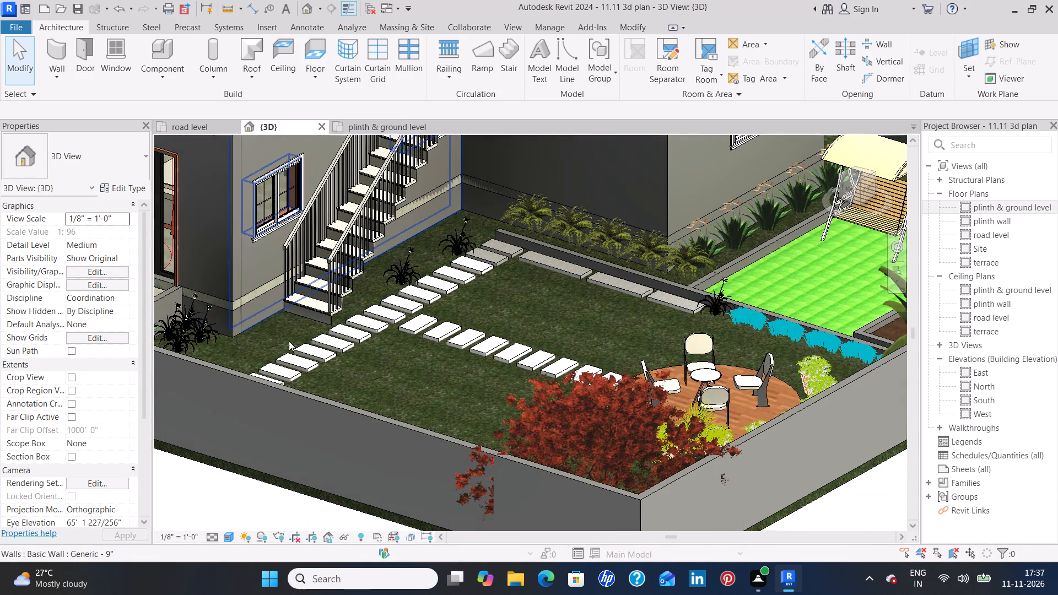
middle_drag(289, 341, 402, 434)
scroll(294, 306, up, 4)
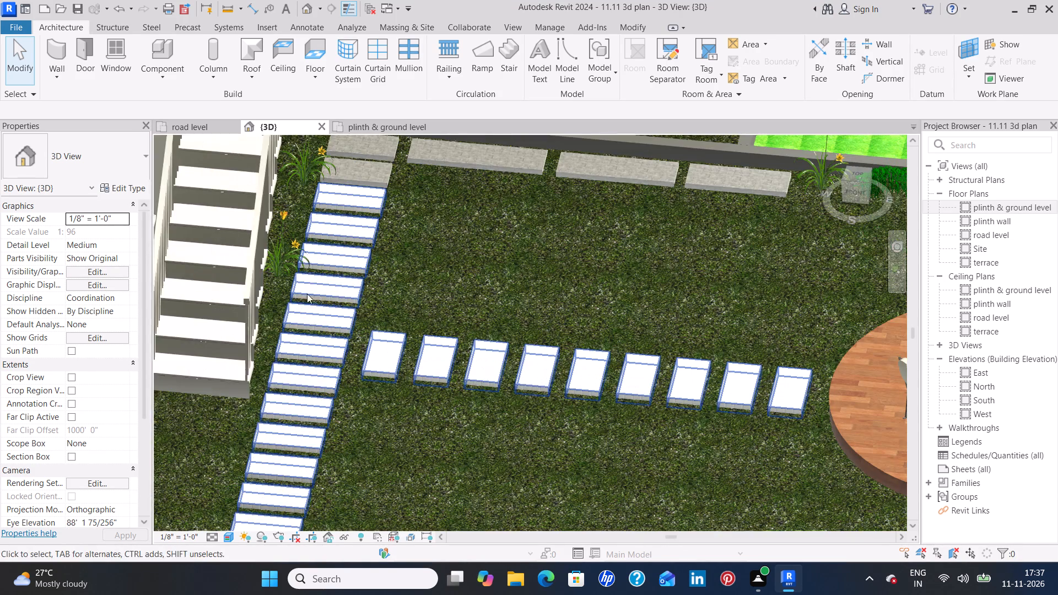
middle_drag(318, 296, 327, 369)
scroll(325, 335, down, 8)
middle_drag(375, 337, 392, 375)
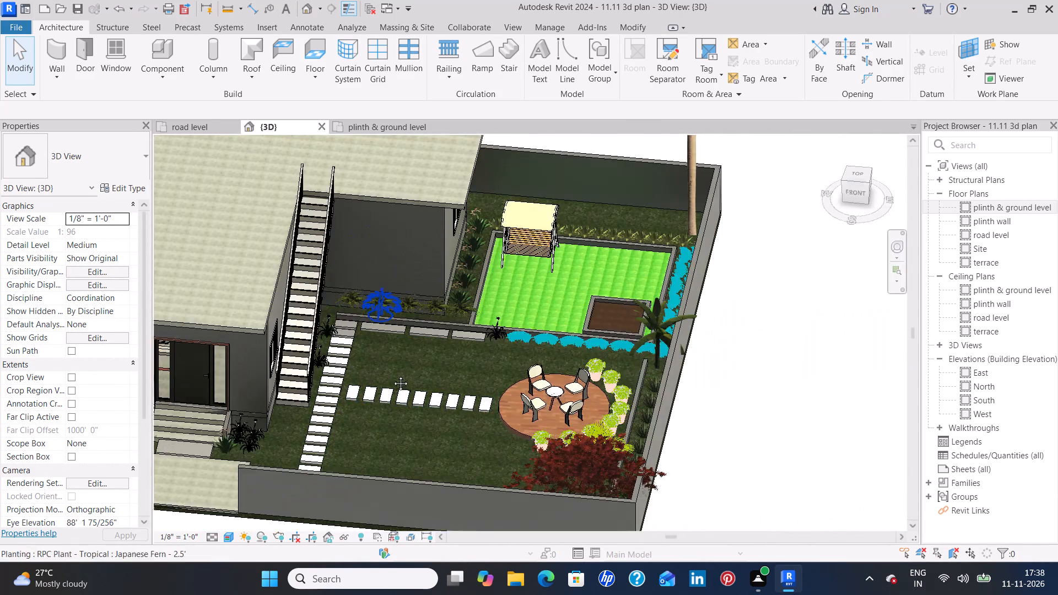
middle_drag(392, 375, 394, 388)
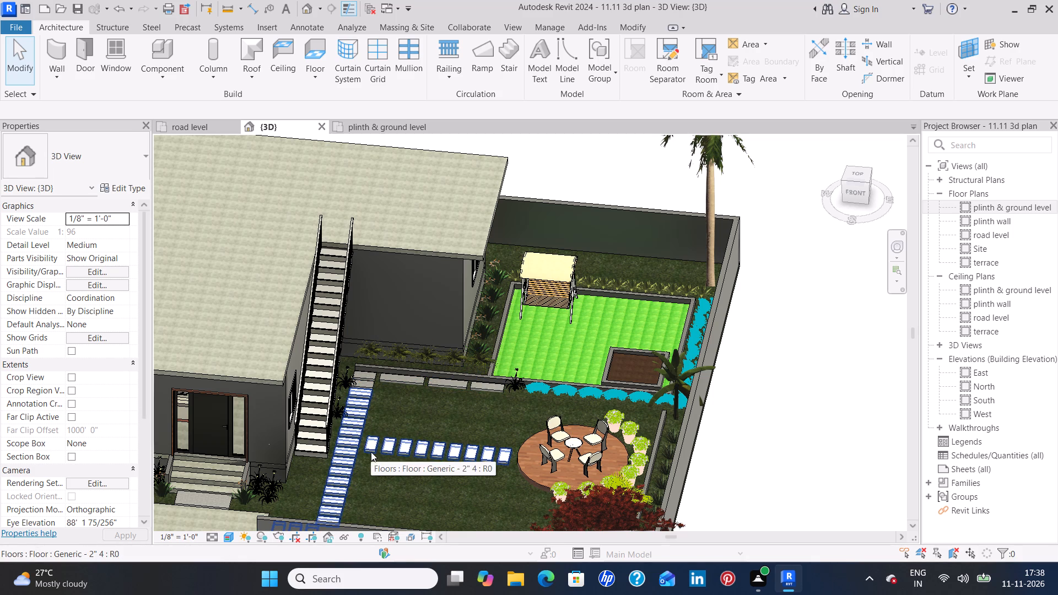
Edit the stepping-stone floor's boundary in the road level plan and delete the two stones of the seating branch nearest the stair.
click(355, 445)
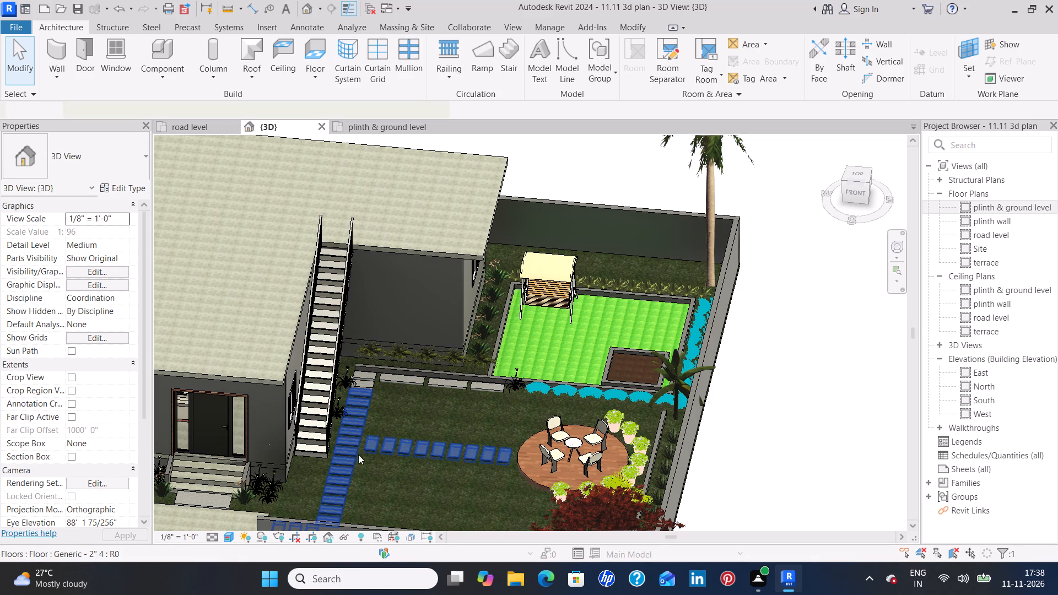
click(191, 125)
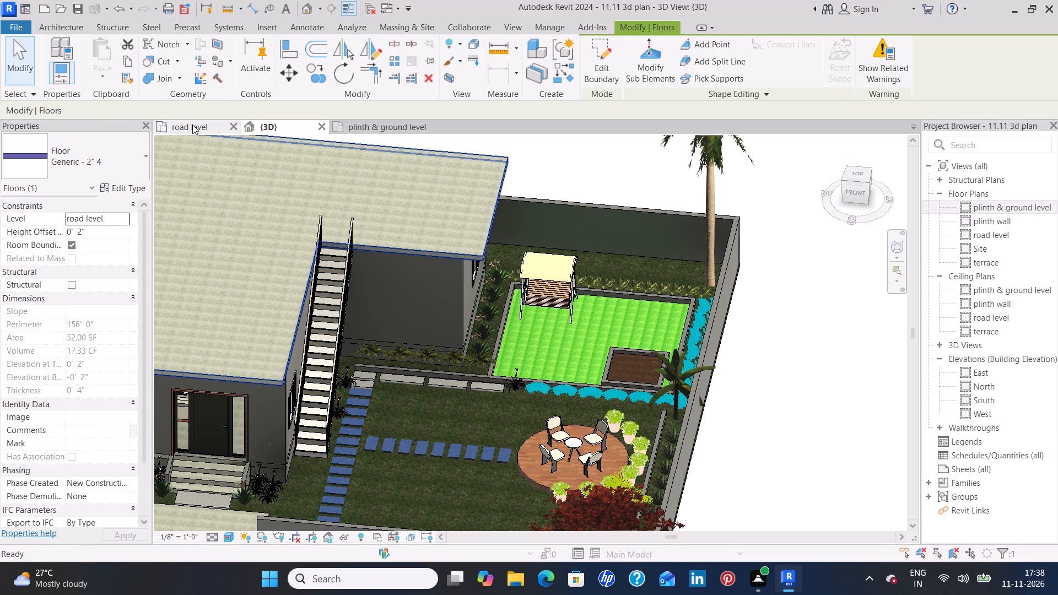
middle_drag(776, 370, 633, 290)
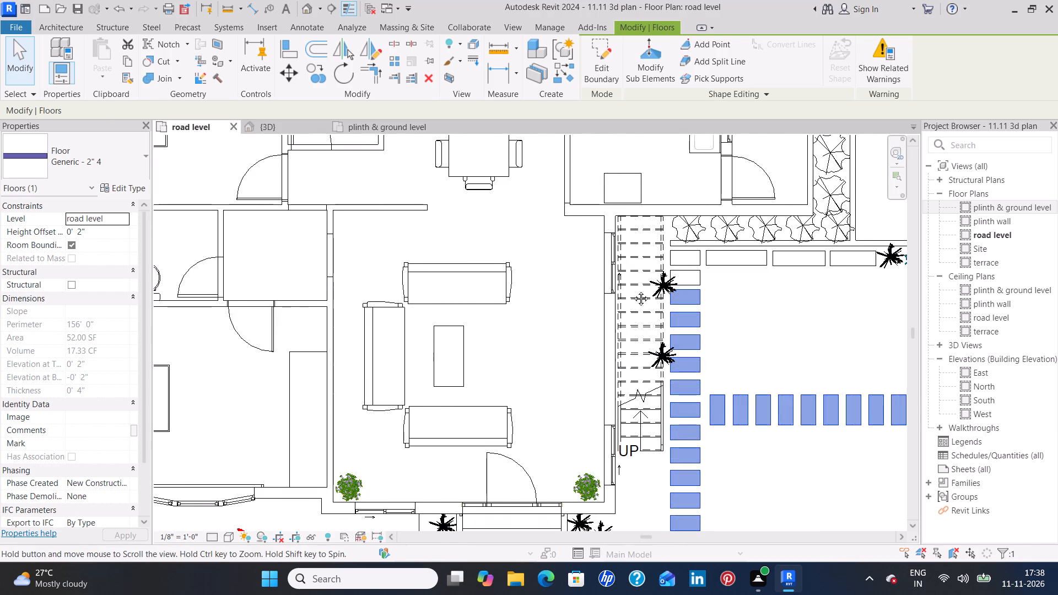
middle_drag(633, 290, 605, 272)
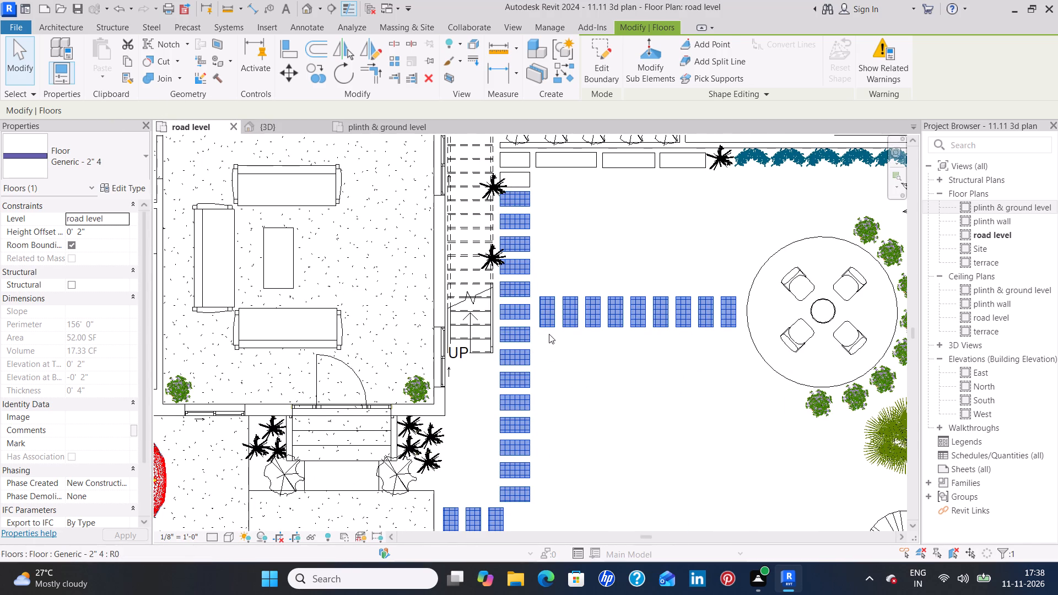
click(606, 67)
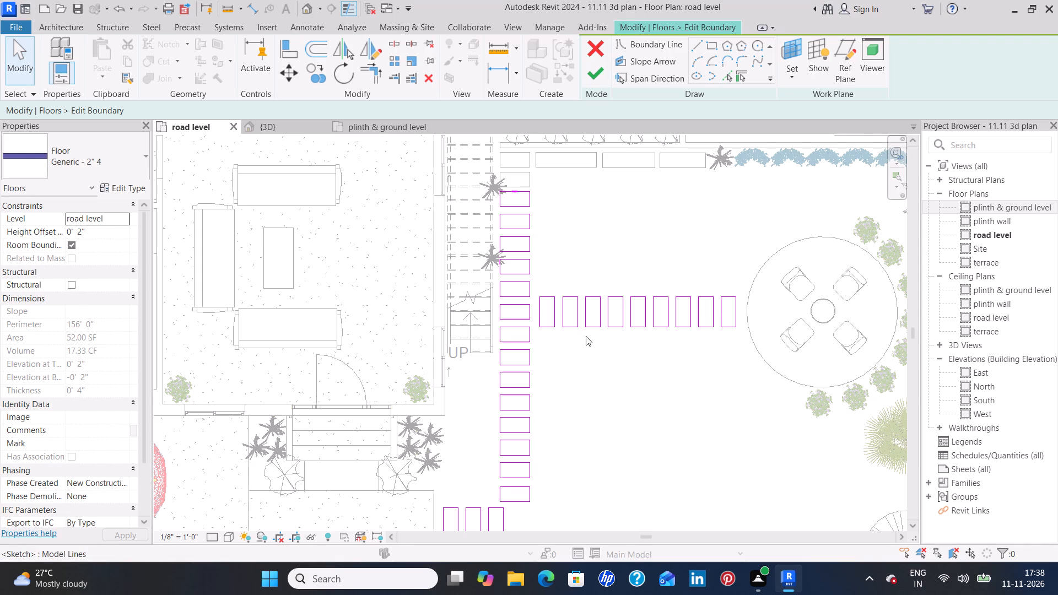
drag(584, 335, 575, 315)
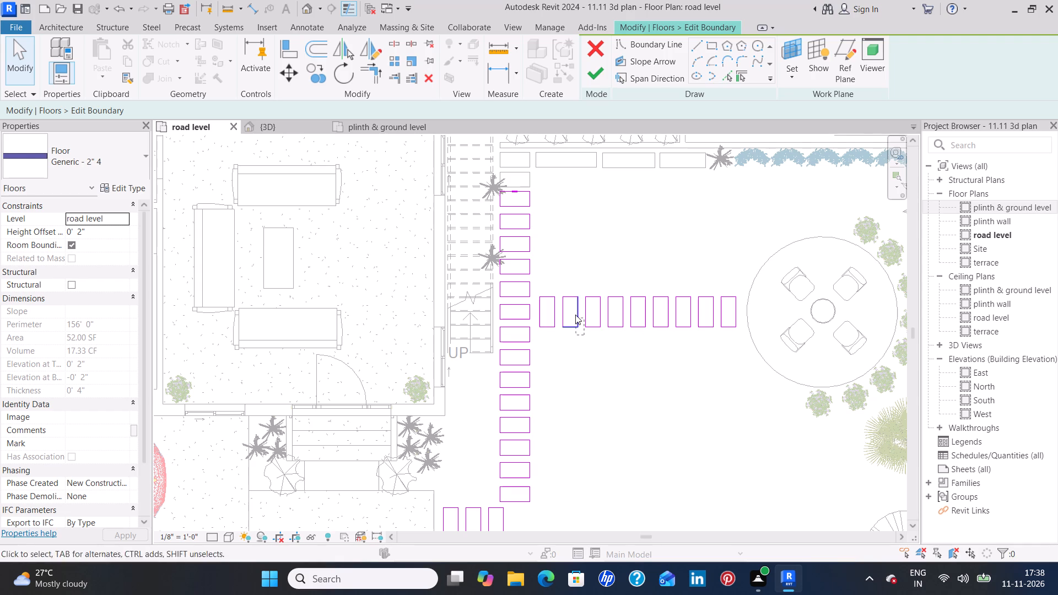
drag(575, 315, 537, 288)
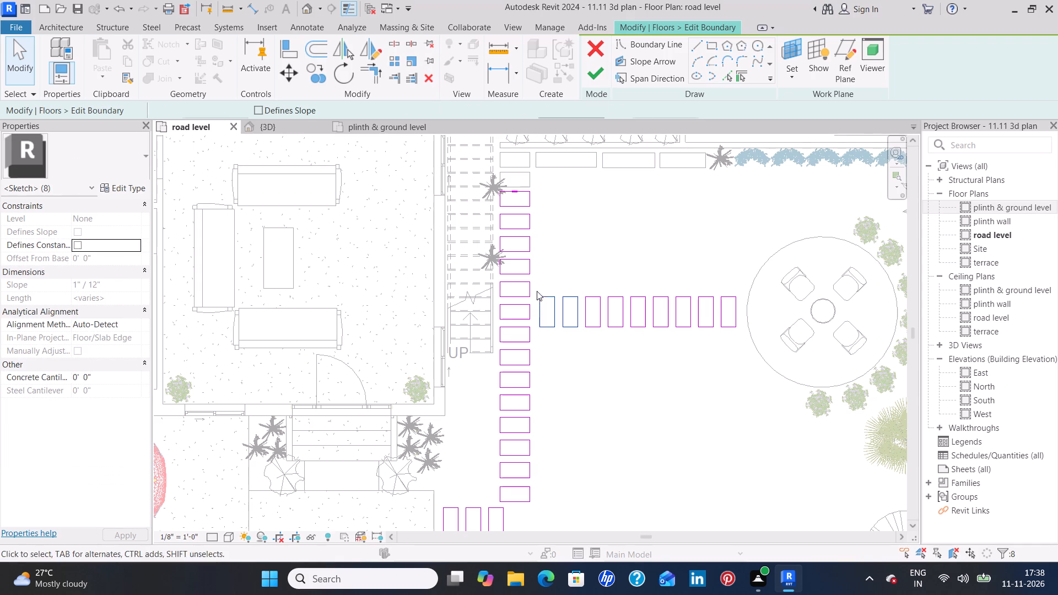
key(Delete)
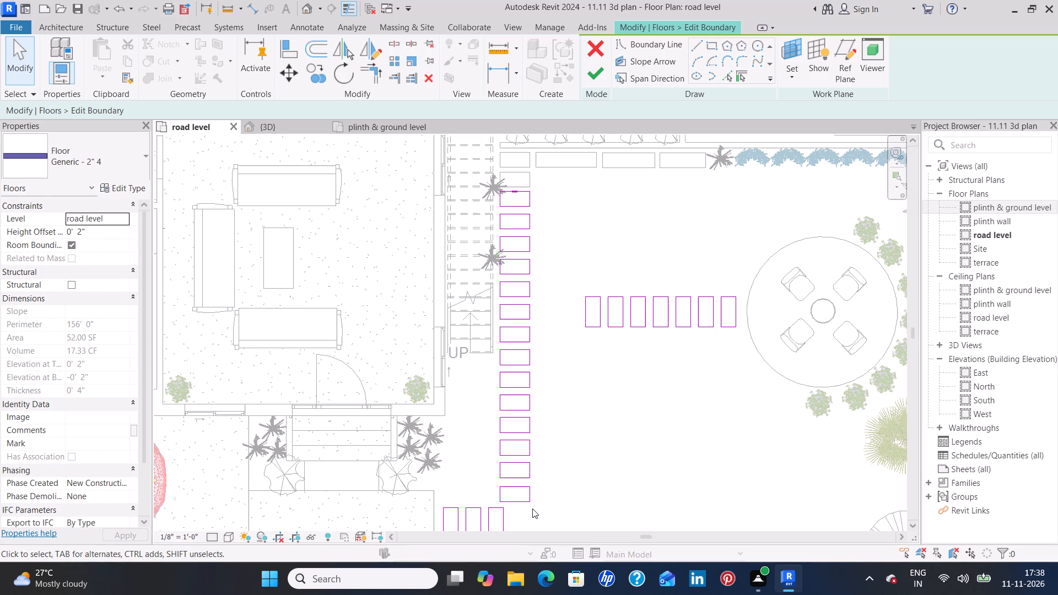
Shift the long column of stepping stones beside the external stair away from the stair, toward the seating branch.
drag(534, 509, 493, 212)
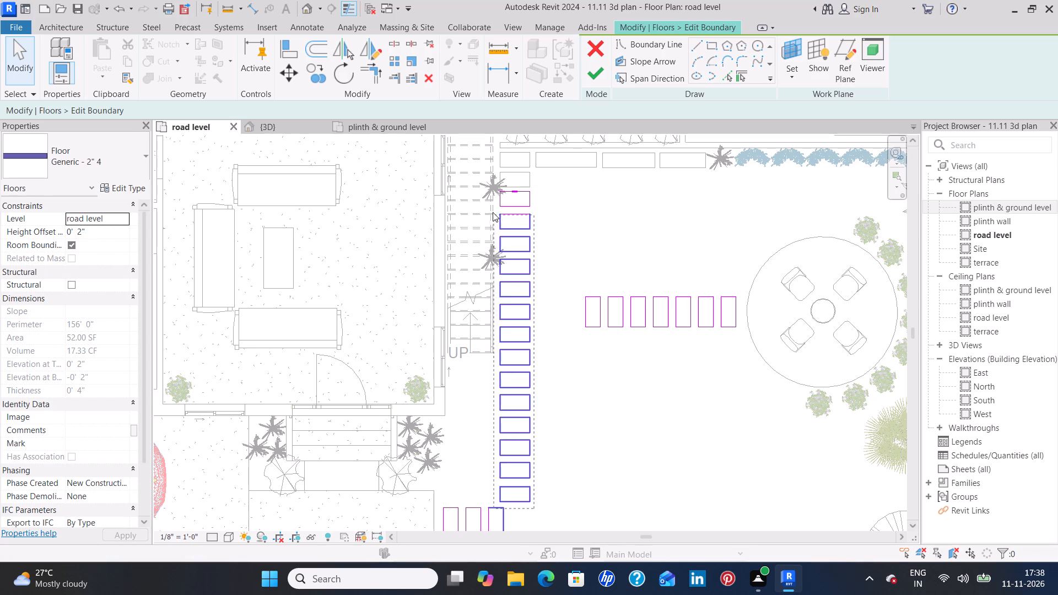
drag(493, 212, 493, 183)
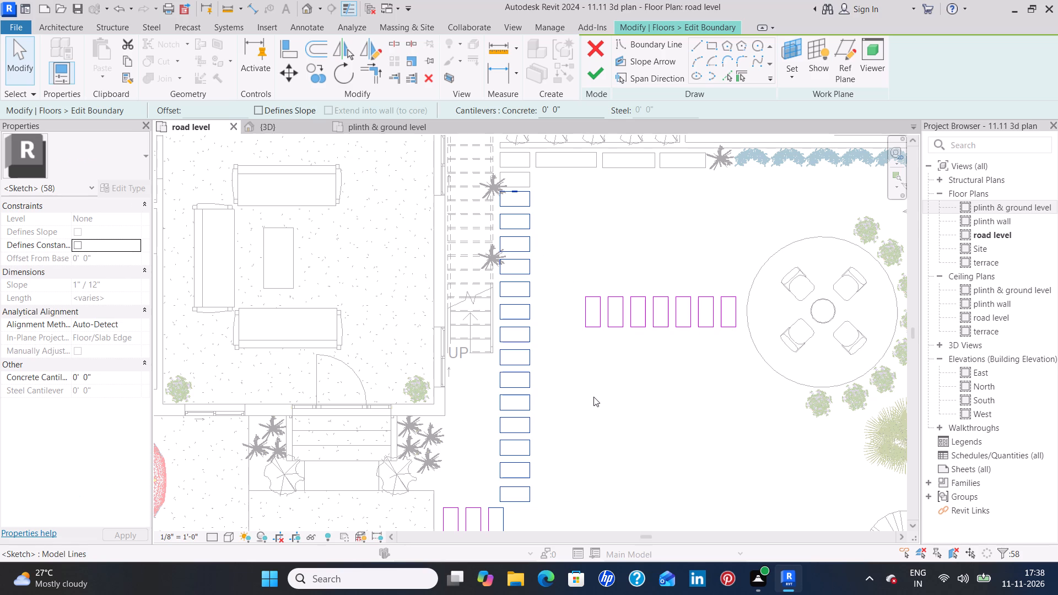
shift+click(507, 519)
shift+click(498, 511)
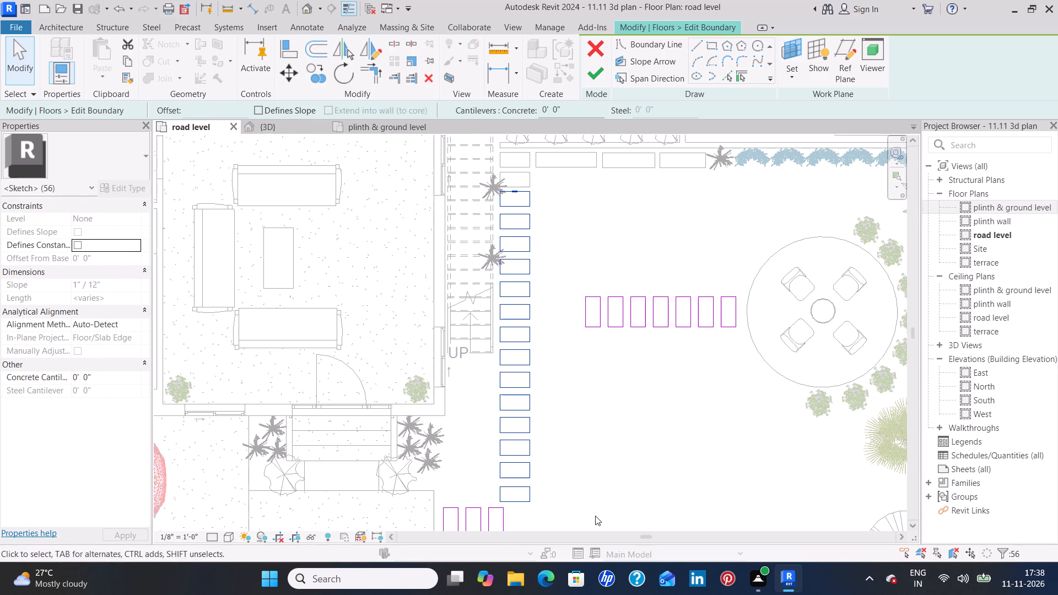
key(Right)
key(Right)
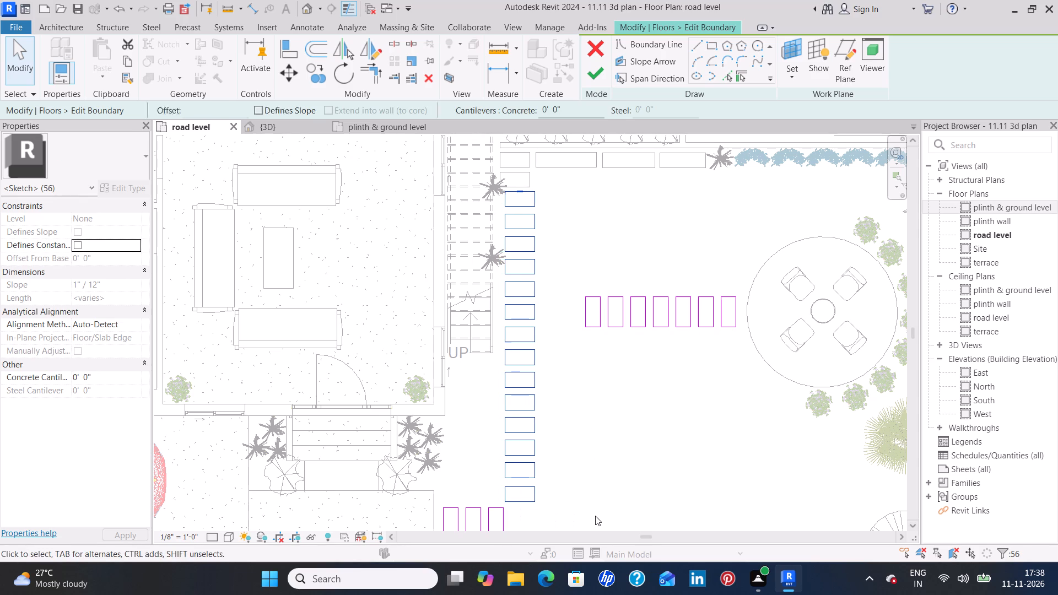
key(Right)
key(Right)
key(Right)
key(Right)
key(Right)
key(Right)
key(Right)
key(Right)
key(Right)
key(Right)
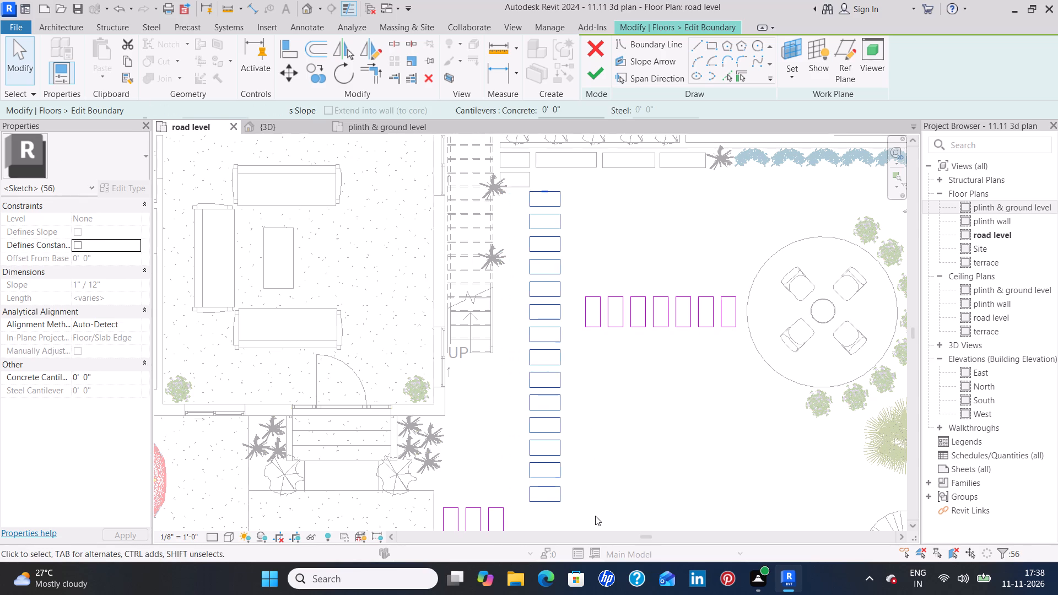
key(Right)
key(Right)
key(Right)
key(Right)
key(Right)
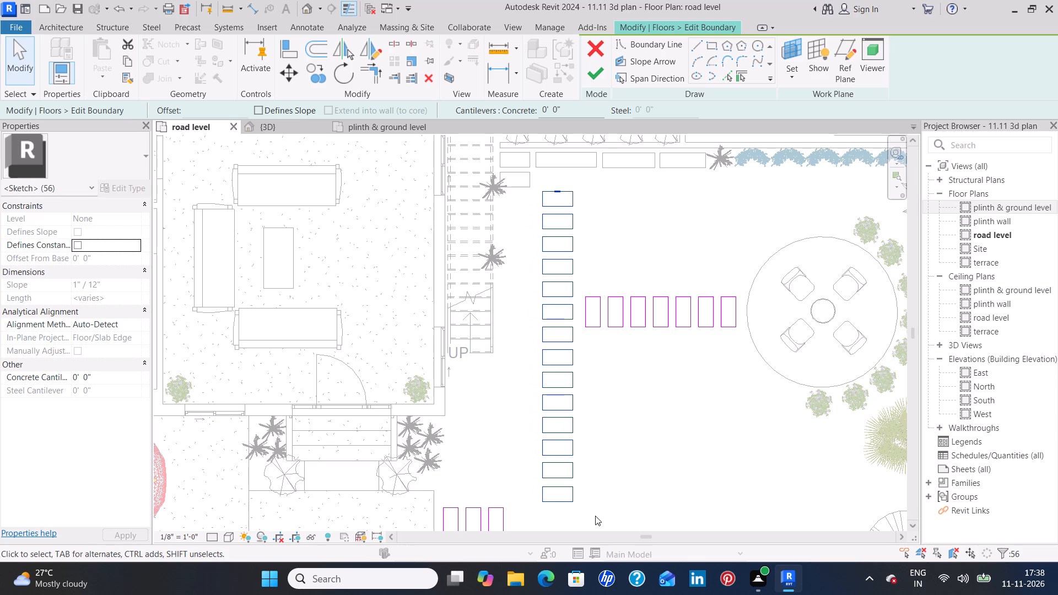
click(471, 469)
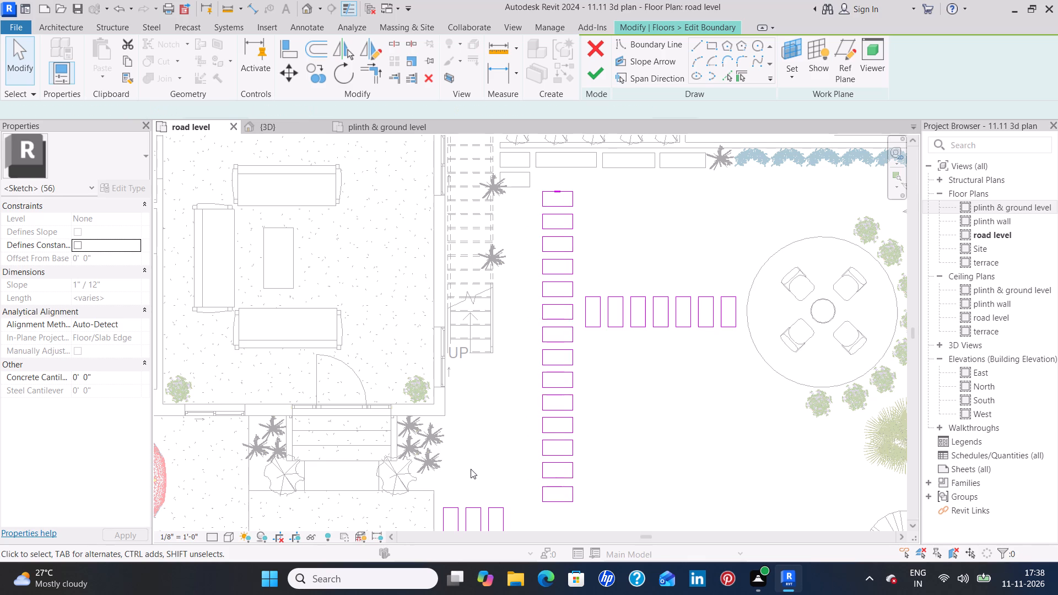
Nudge the row of three stepping stones near the entrance paving slightly toward the front boundary planting.
middle_drag(491, 423, 491, 430)
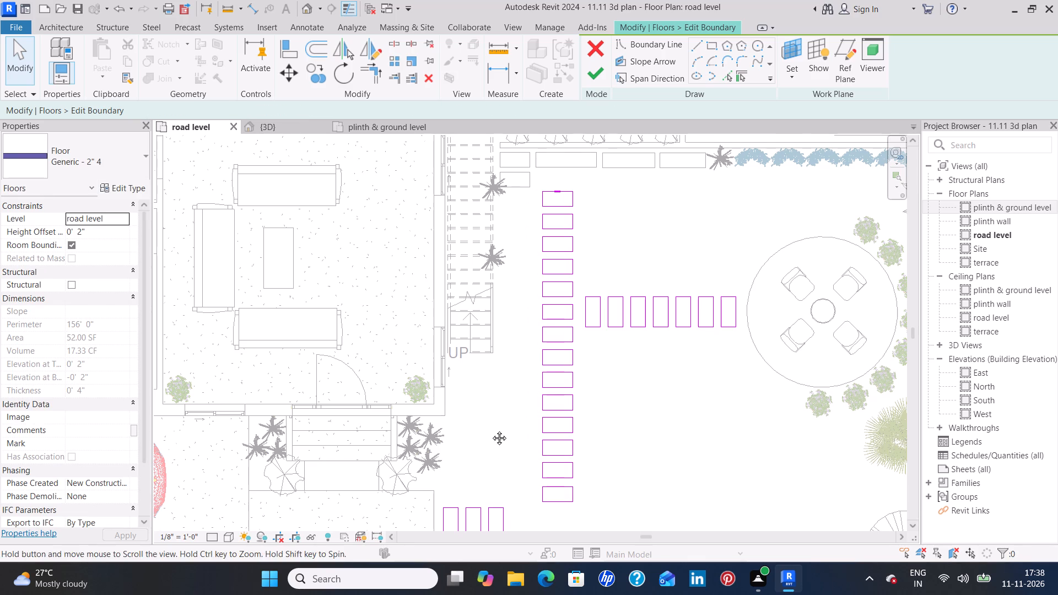
middle_drag(491, 430, 489, 470)
middle_drag(631, 277, 635, 312)
middle_drag(651, 291, 657, 356)
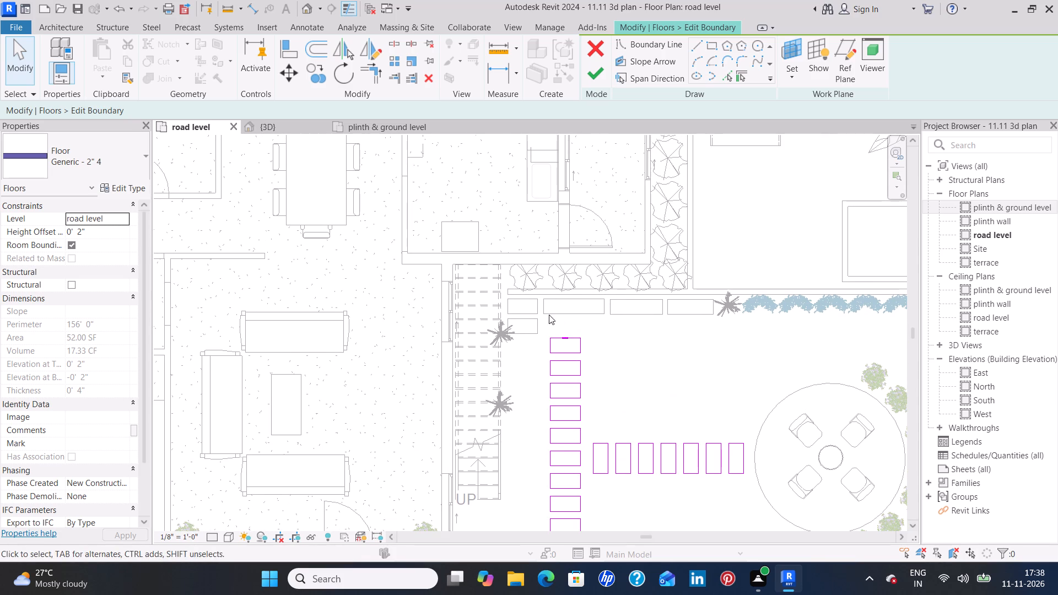
scroll(676, 401, down, 3)
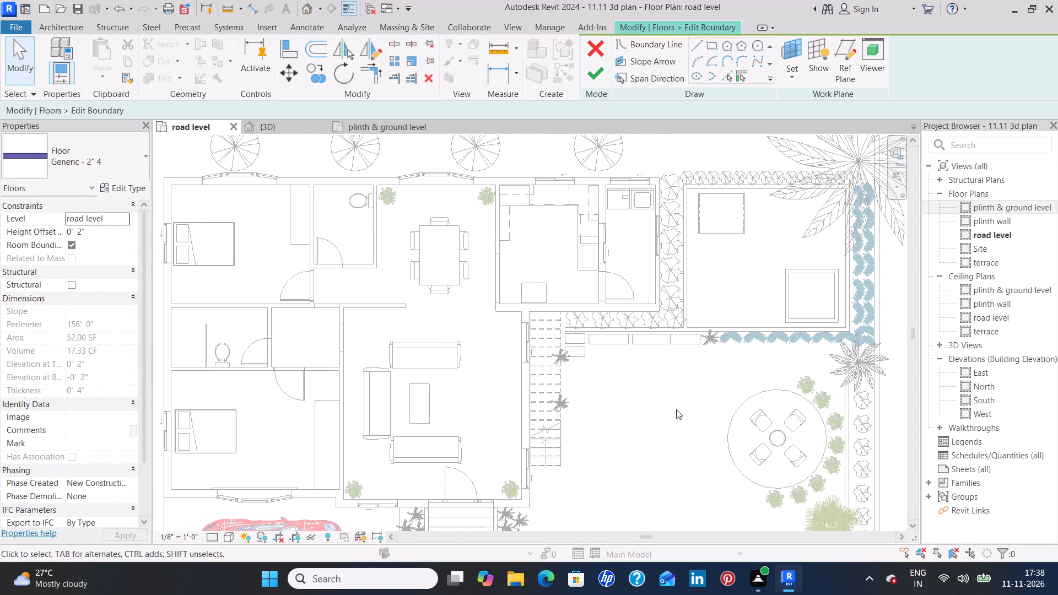
middle_drag(678, 472, 646, 296)
middle_drag(603, 369, 608, 337)
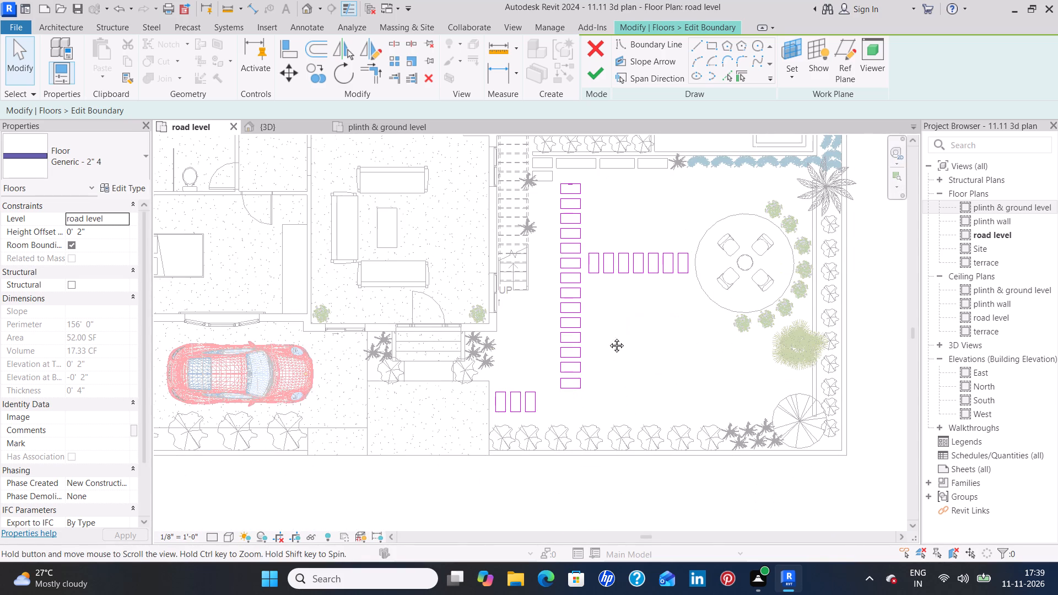
middle_drag(608, 337, 623, 256)
scroll(550, 290, up, 8)
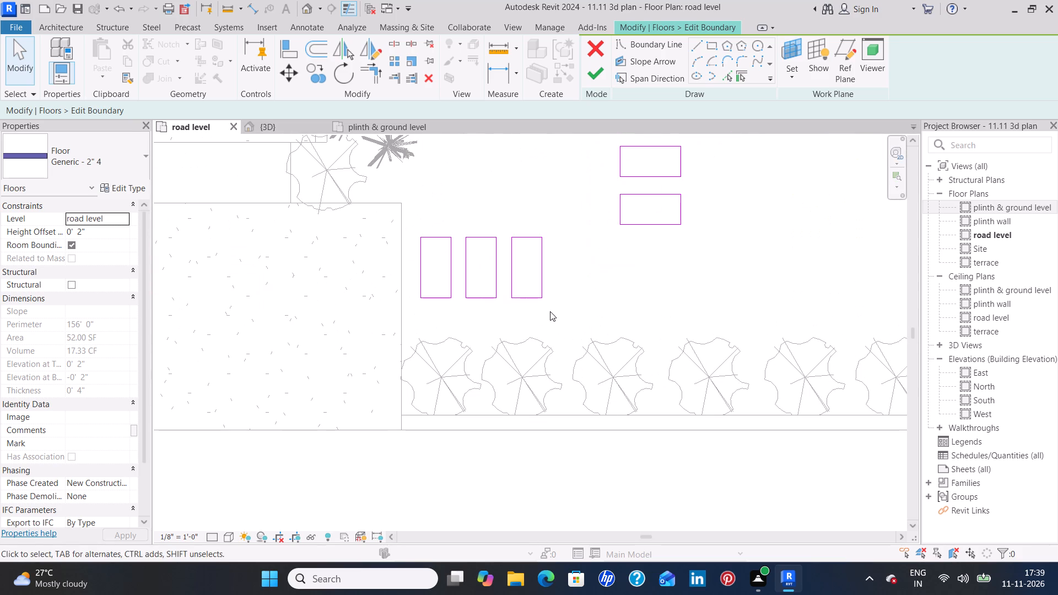
drag(560, 312, 455, 233)
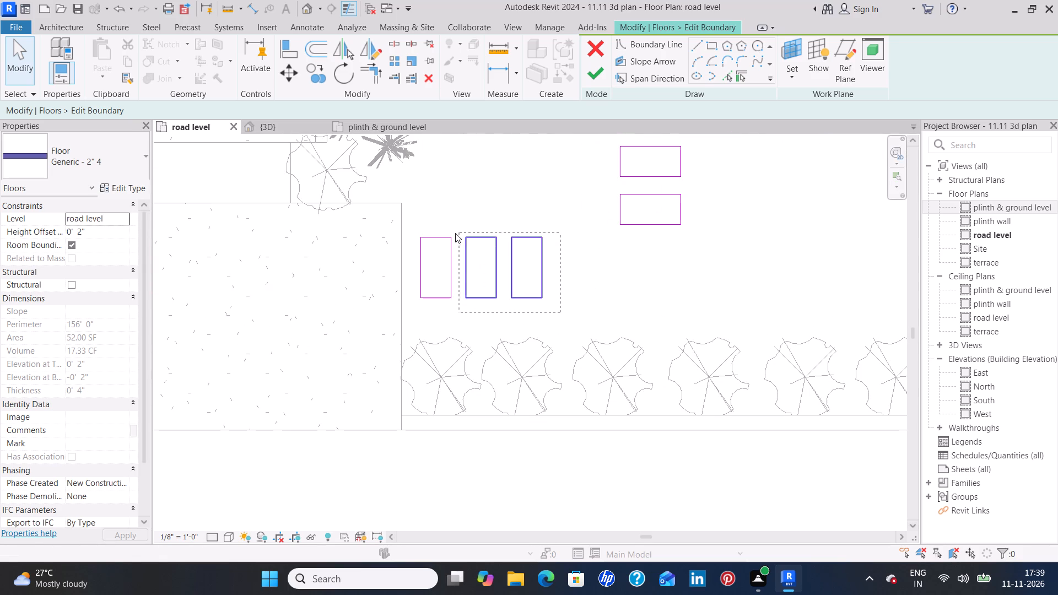
drag(455, 233, 409, 227)
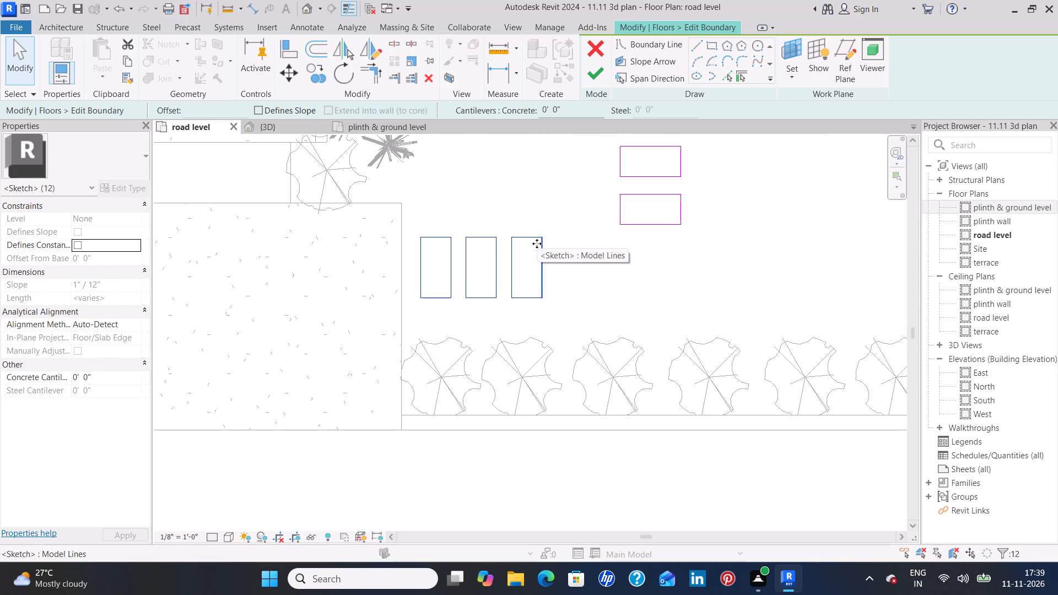
key(Down)
key(Down)
key(Down)
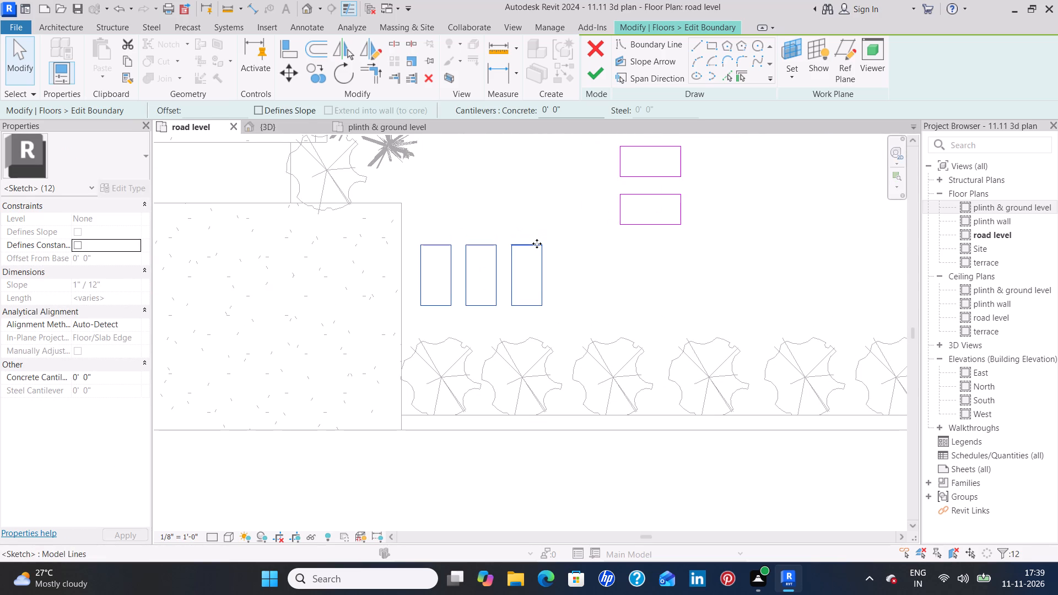
Copy the three entrance stones about 4'-5" along their row toward the shifted column and finish the boundary edit.
click(316, 77)
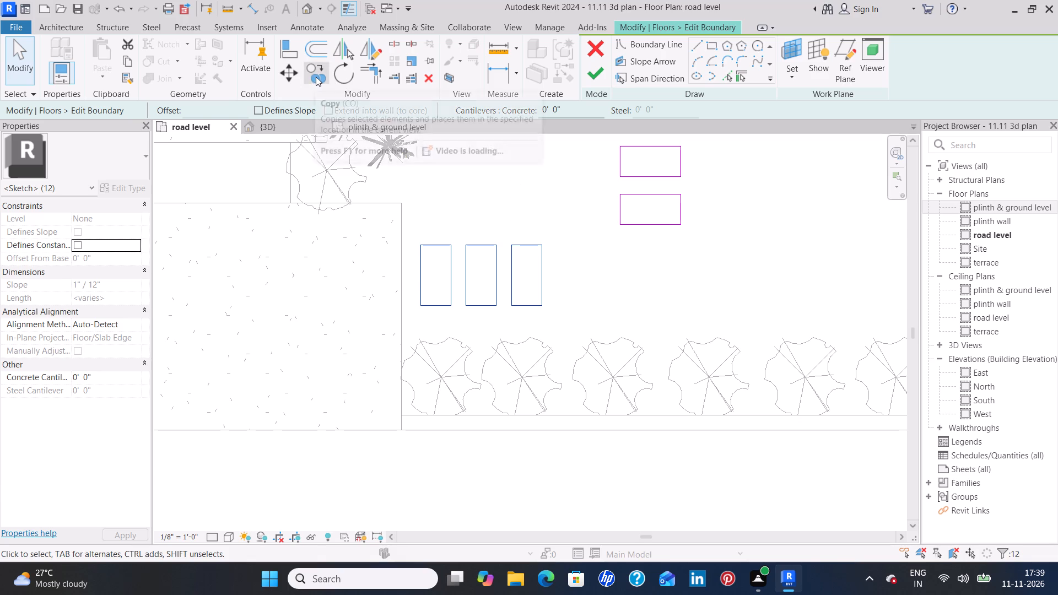
click(419, 306)
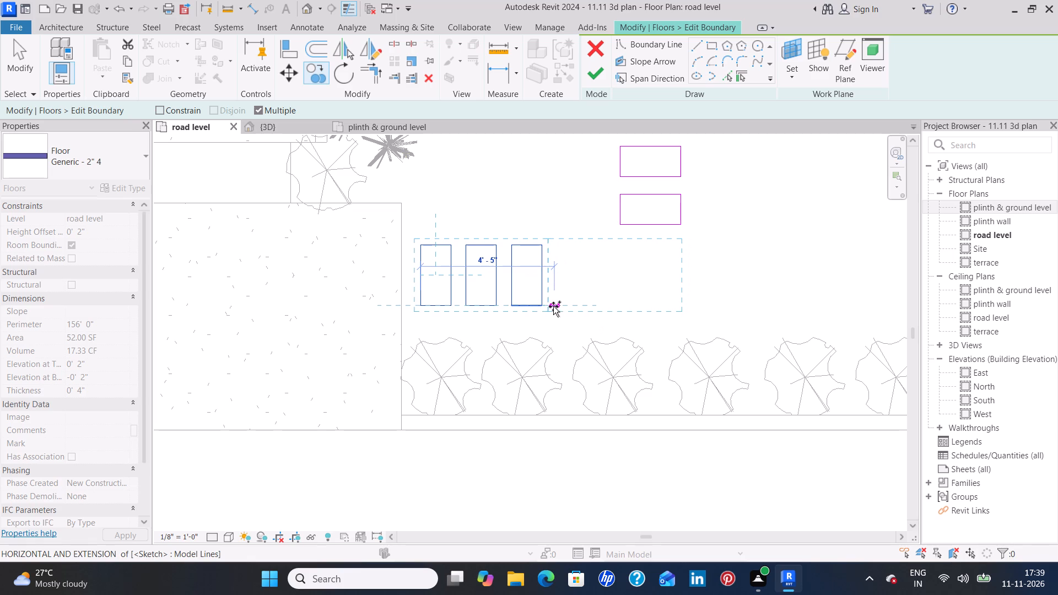
click(553, 306)
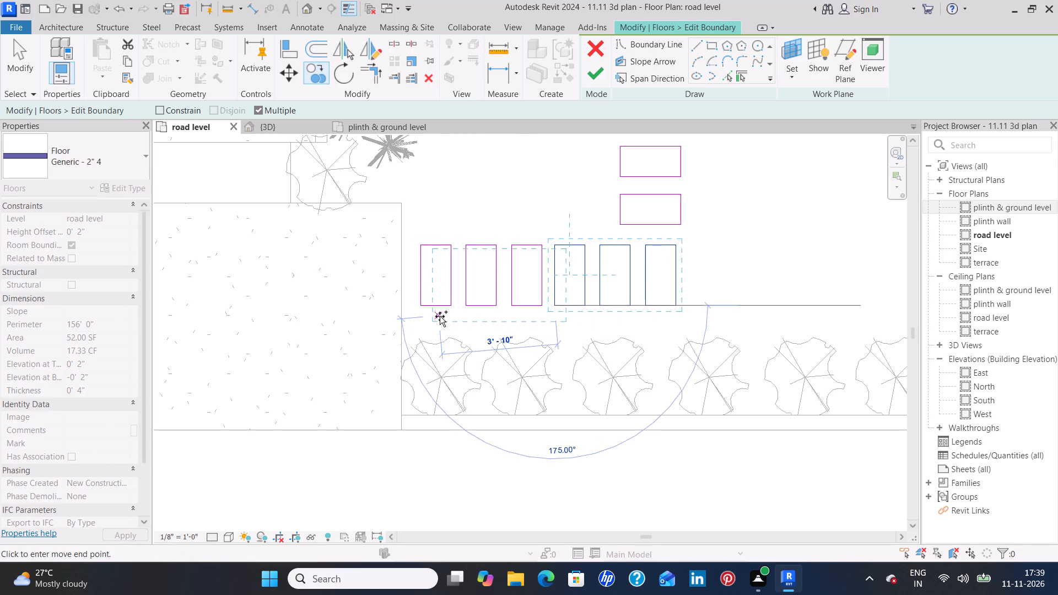
key(Escape)
key(Escape)
scroll(797, 271, down, 2)
middle_drag(800, 300, 764, 425)
scroll(763, 390, down, 4)
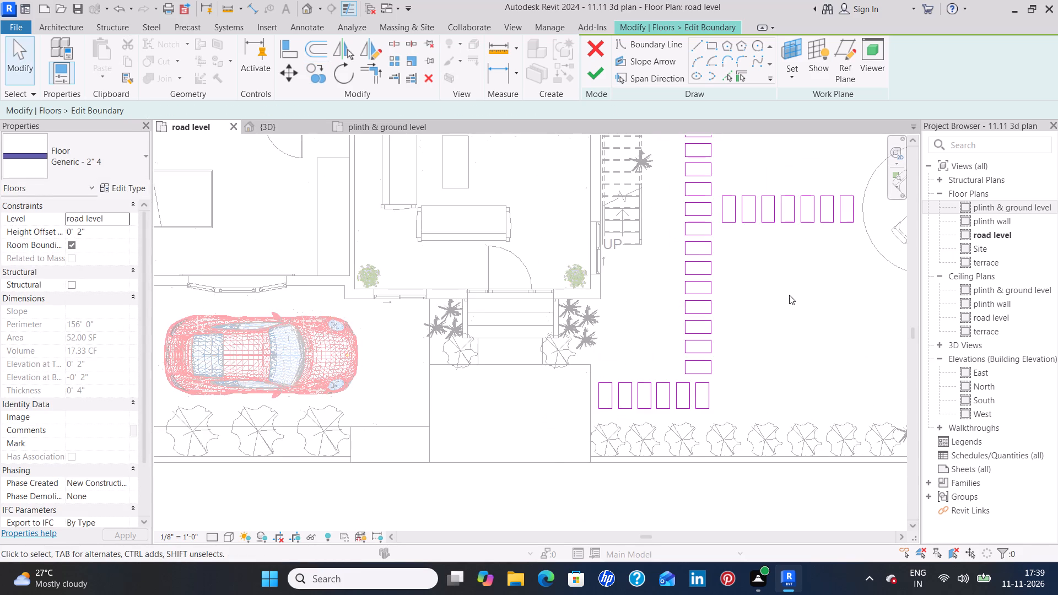
middle_drag(789, 301, 751, 460)
scroll(751, 436, down, 2)
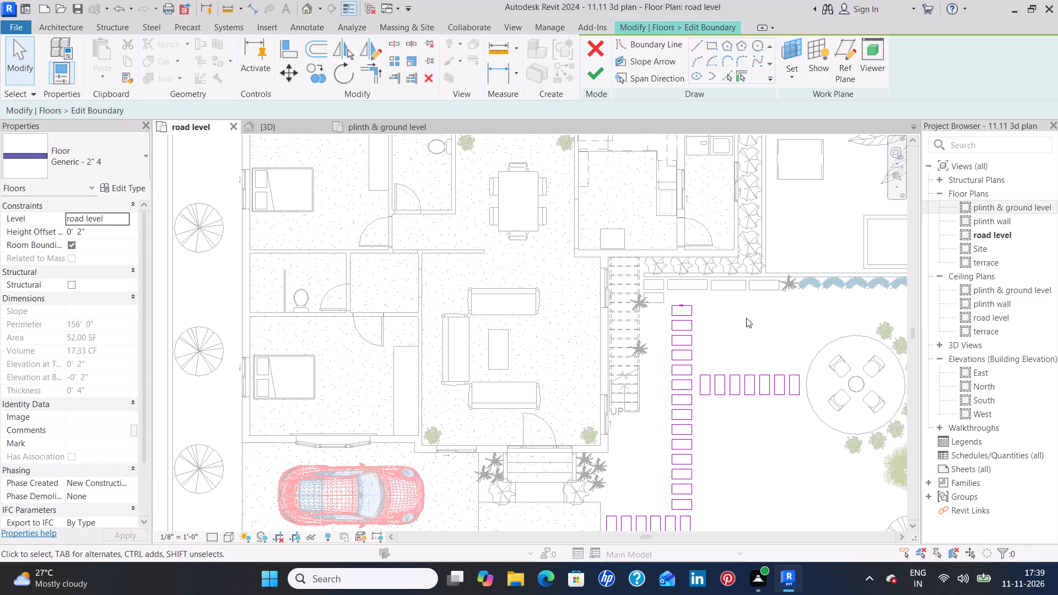
middle_drag(726, 371, 725, 376)
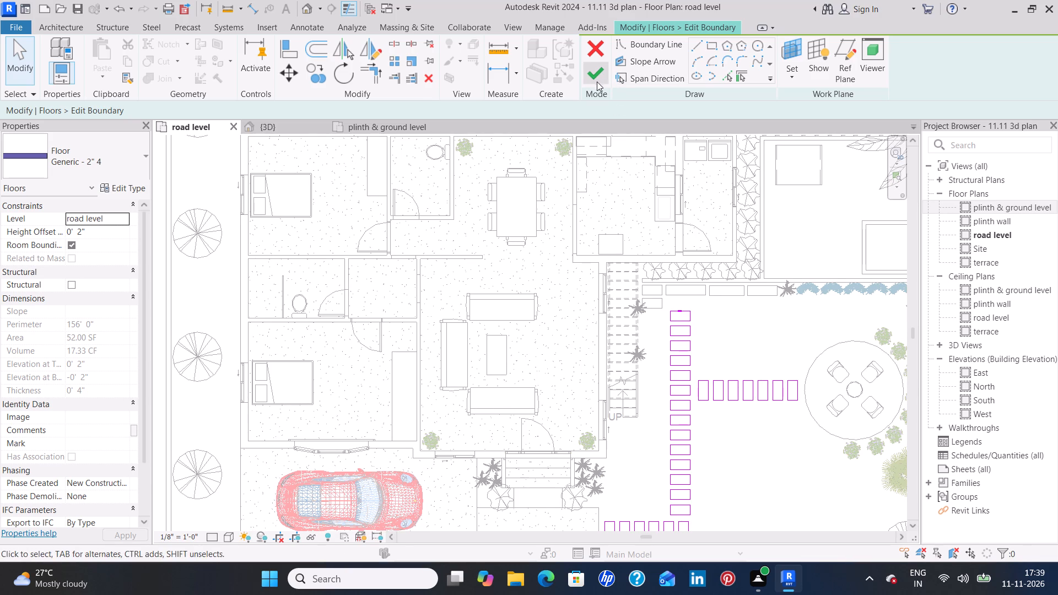
click(596, 80)
key(Escape)
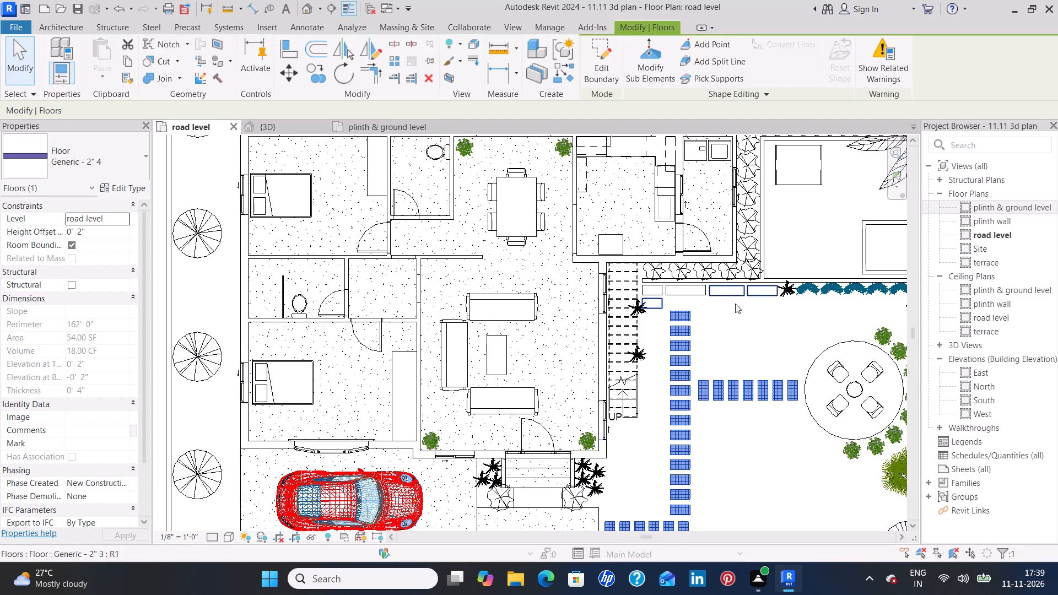
Edit the boundary of the three-slab floor beside the stair and delete its 3'-0" slab nearest the palm by the garden wall.
click(657, 307)
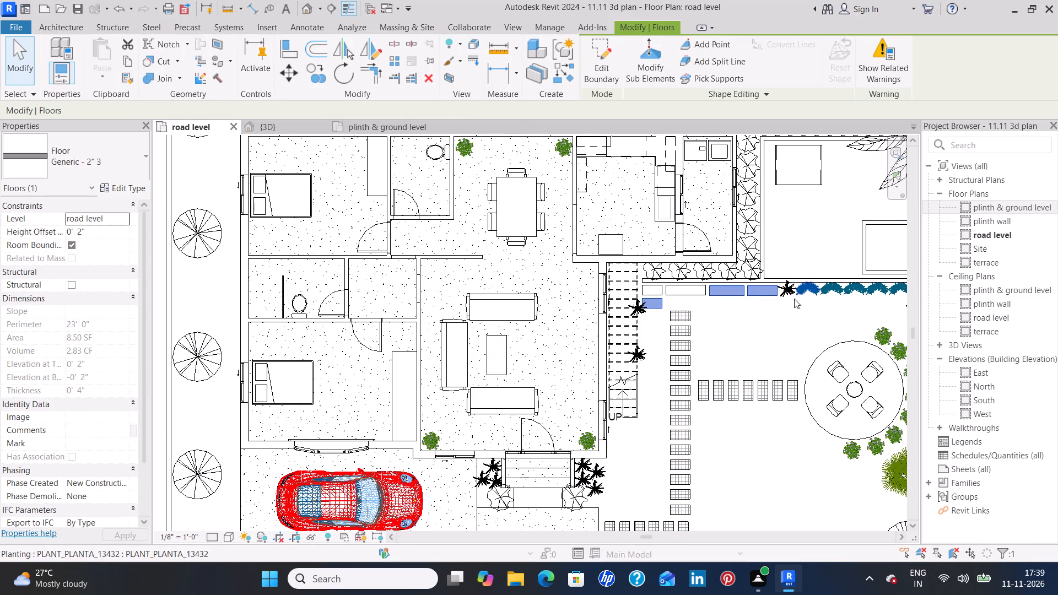
click(595, 53)
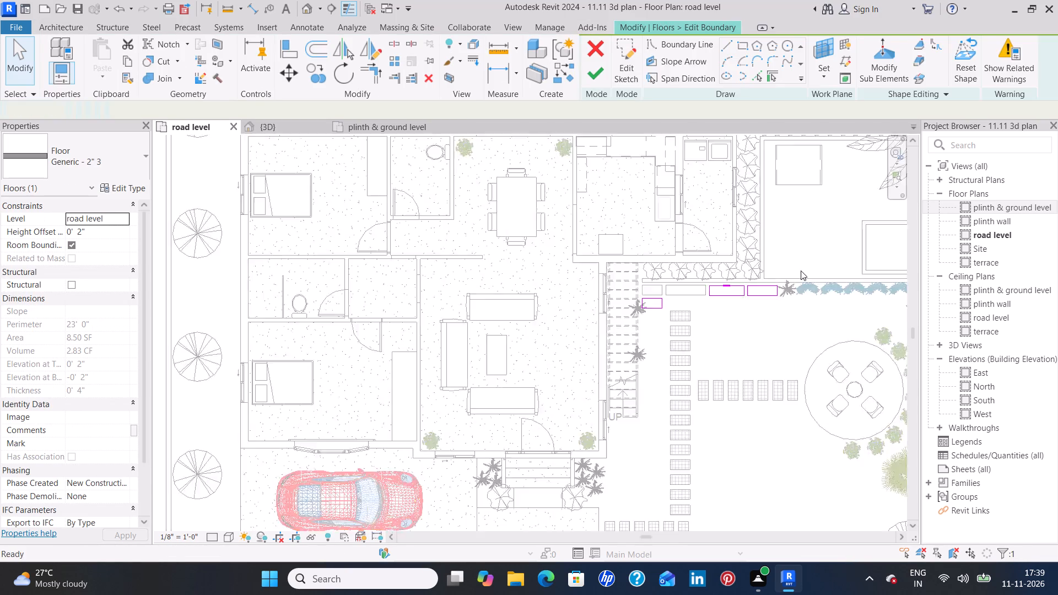
scroll(764, 300, up, 8)
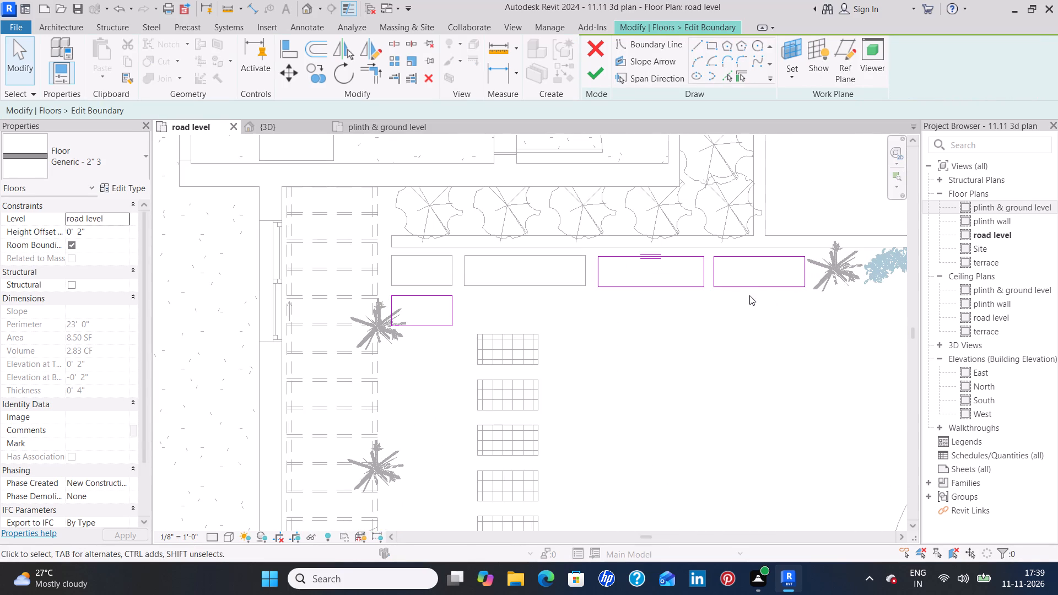
click(784, 289)
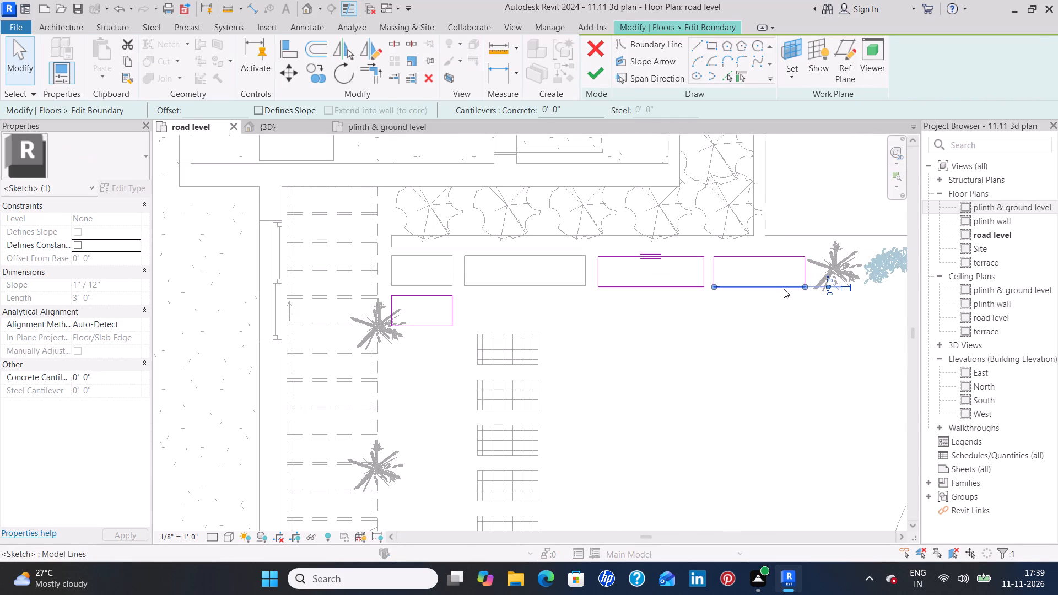
key(Delete)
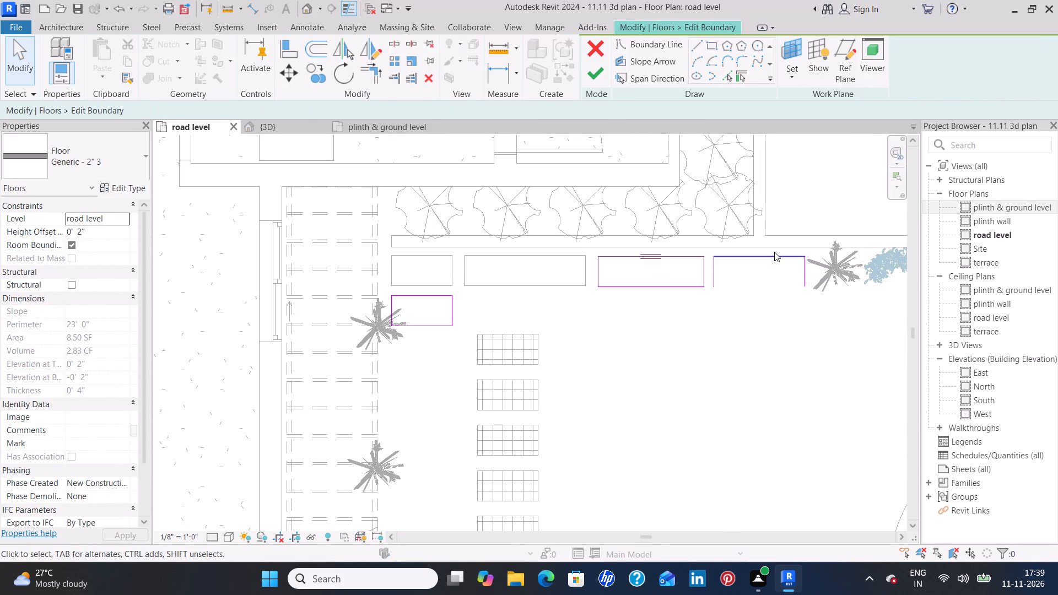
click(774, 252)
key(Delete)
click(805, 273)
key(Delete)
click(718, 276)
key(Delete)
Shift the remaining slab of that floor in the wall-side row away from the stair, into the deleted slab's place near the palm.
drag(718, 290, 712, 245)
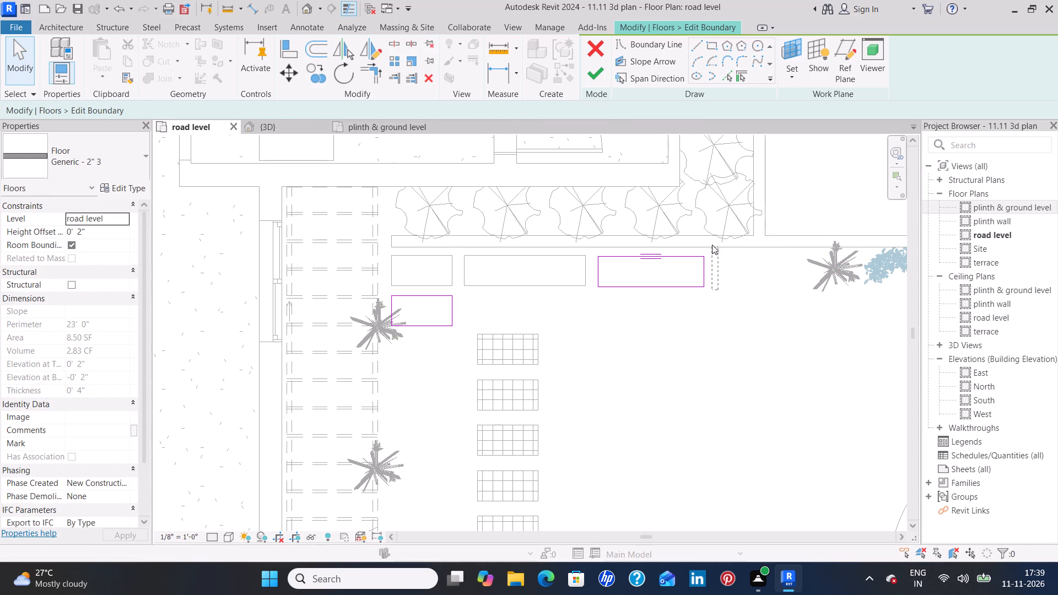
drag(712, 245, 590, 253)
key(Right)
key(Right)
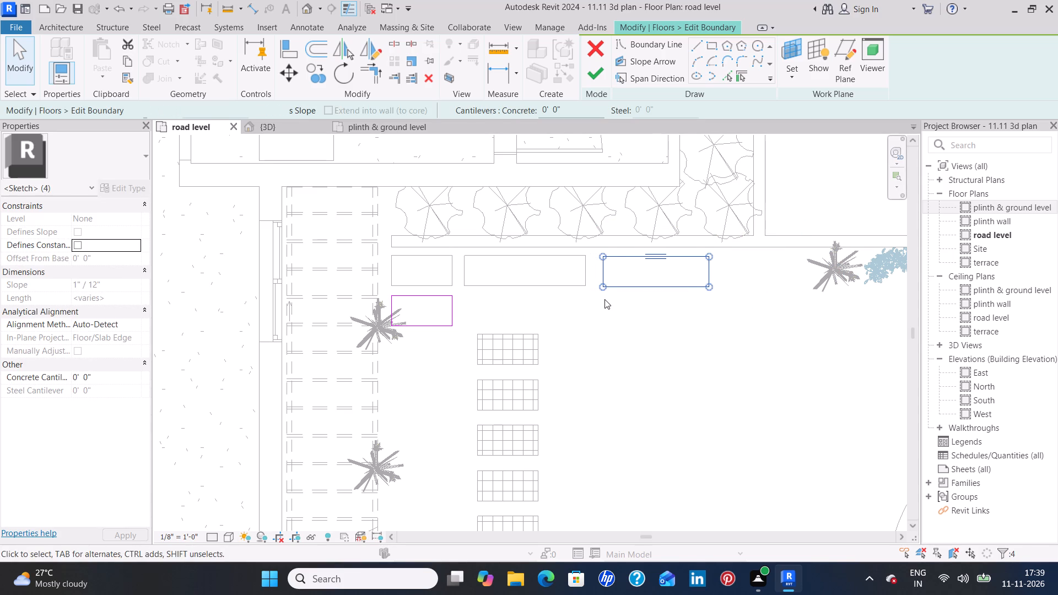
key(Right)
key(Right)
key(Right)
key(Right)
key(Right)
key(Right)
key(Right)
key(Right)
key(Right)
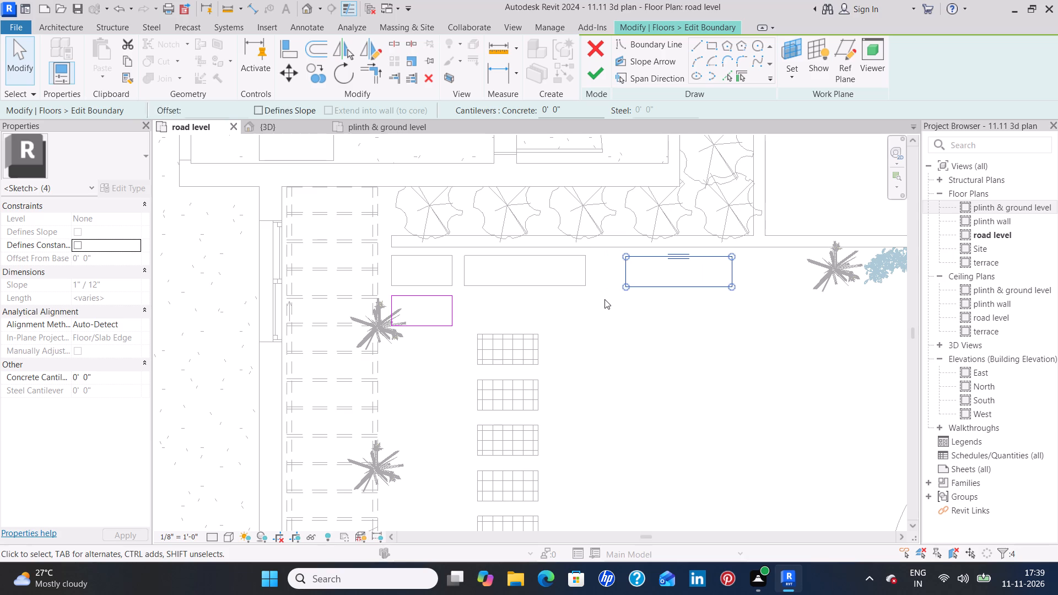
key(Right)
key(Right)
key(Right)
key(Right)
key(Right)
key(Right)
key(Right)
key(Right)
key(Right)
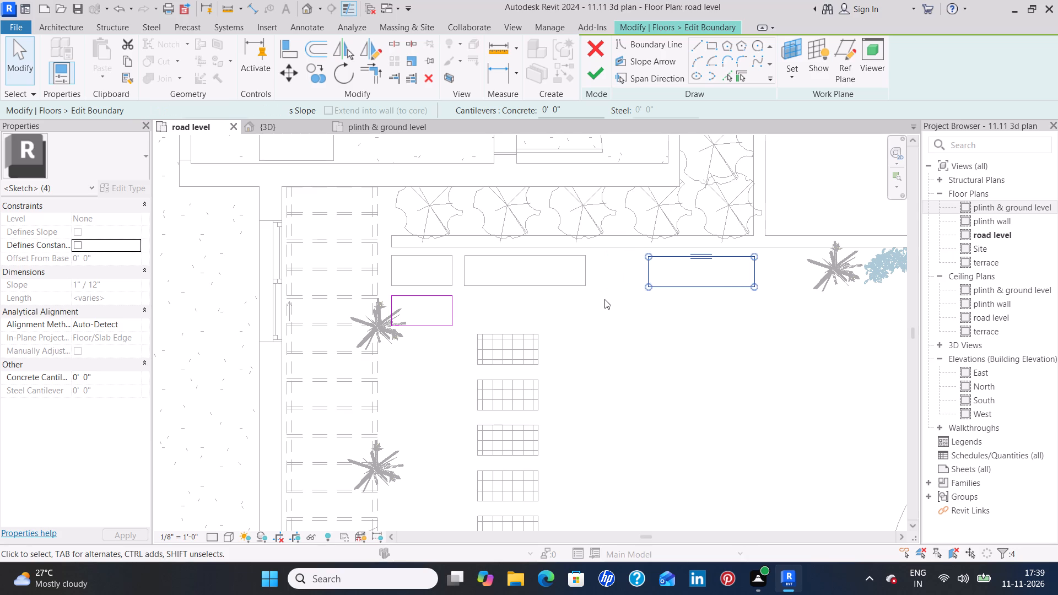
key(Right)
key(Right)
key(Right)
key(Right)
key(Right)
key(Right)
key(Right)
key(Right)
key(Right)
key(Right)
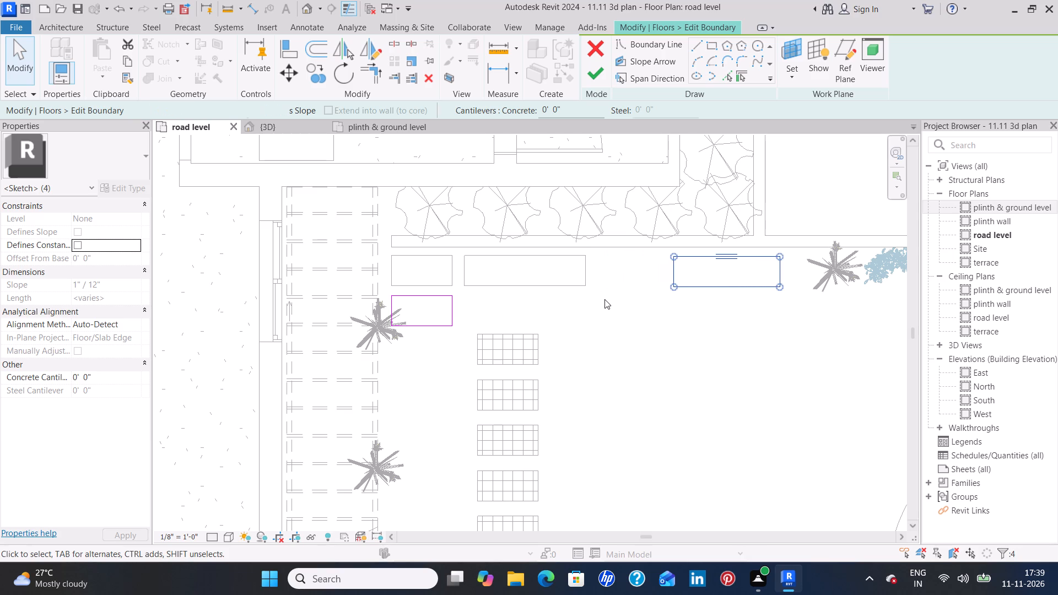
key(Right)
key(Right)
key(Right)
key(Right)
key(Right)
key(Right)
key(Right)
key(Right)
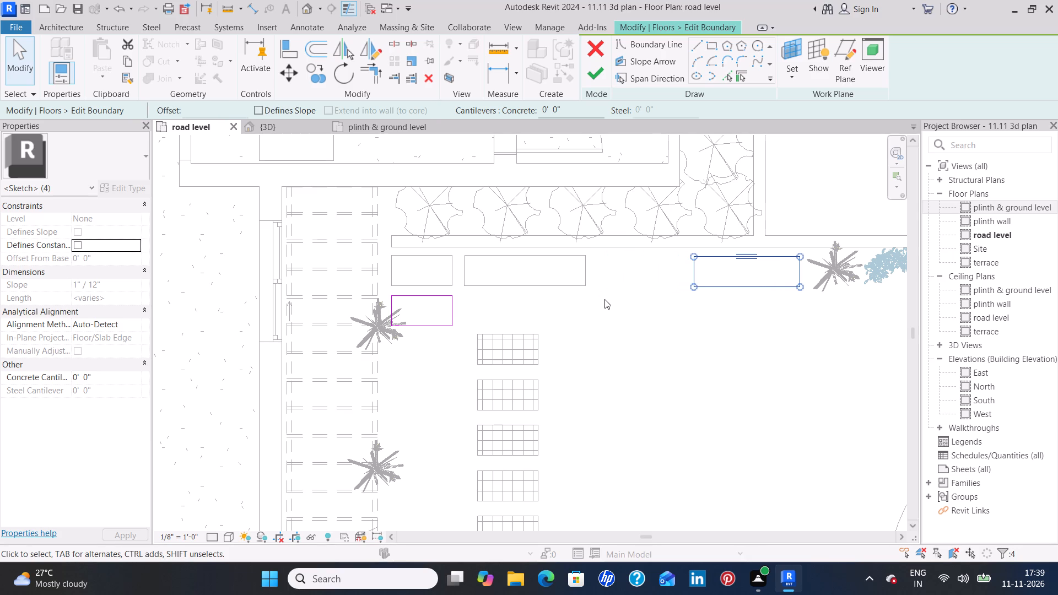
drag(624, 300, 624, 307)
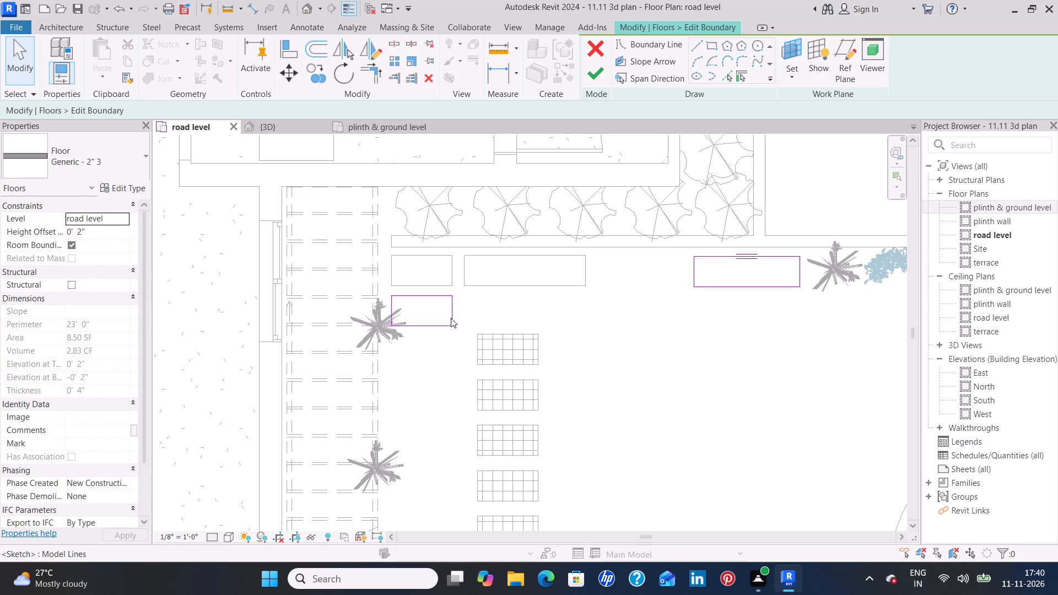
Shift the floor's small slab away from the stair into line with the head of the stepping-stone column and finish the boundary edit.
drag(462, 333, 383, 288)
key(Right)
key(Right)
key(Right)
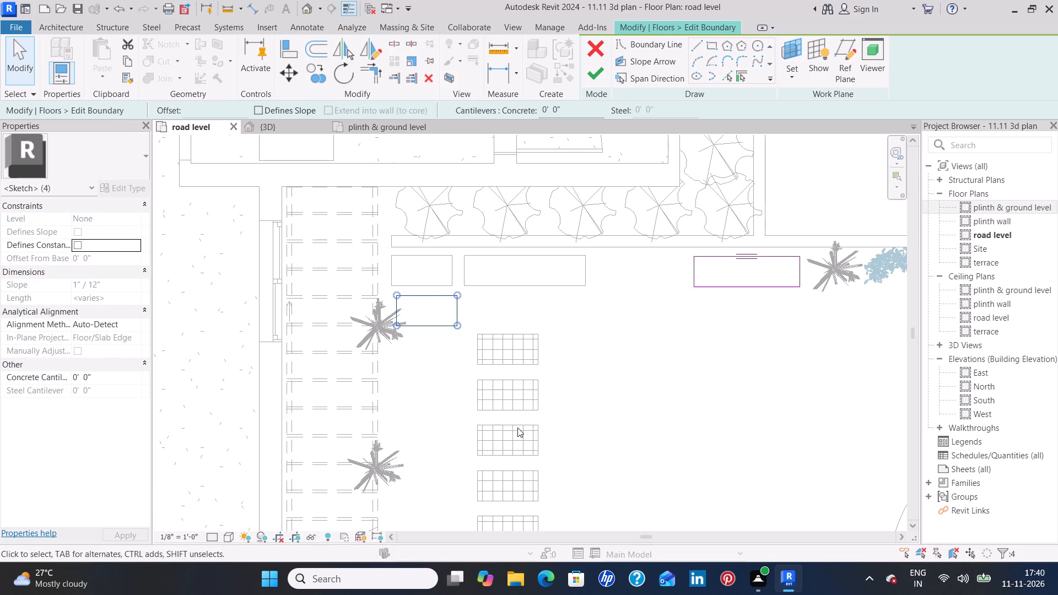
key(Right)
key(Right)
key(Right)
key(Right)
key(Right)
key(Right)
key(Right)
key(Right)
key(Right)
key(Right)
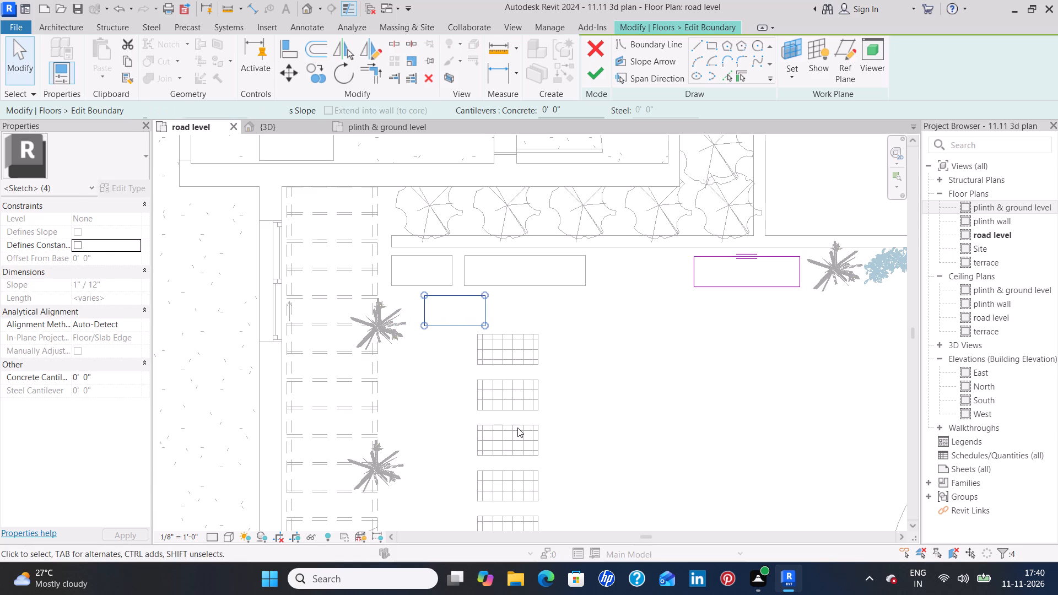
key(Right)
key(Right)
key(Right)
key(Right)
key(Right)
key(Right)
key(Right)
key(Right)
key(Right)
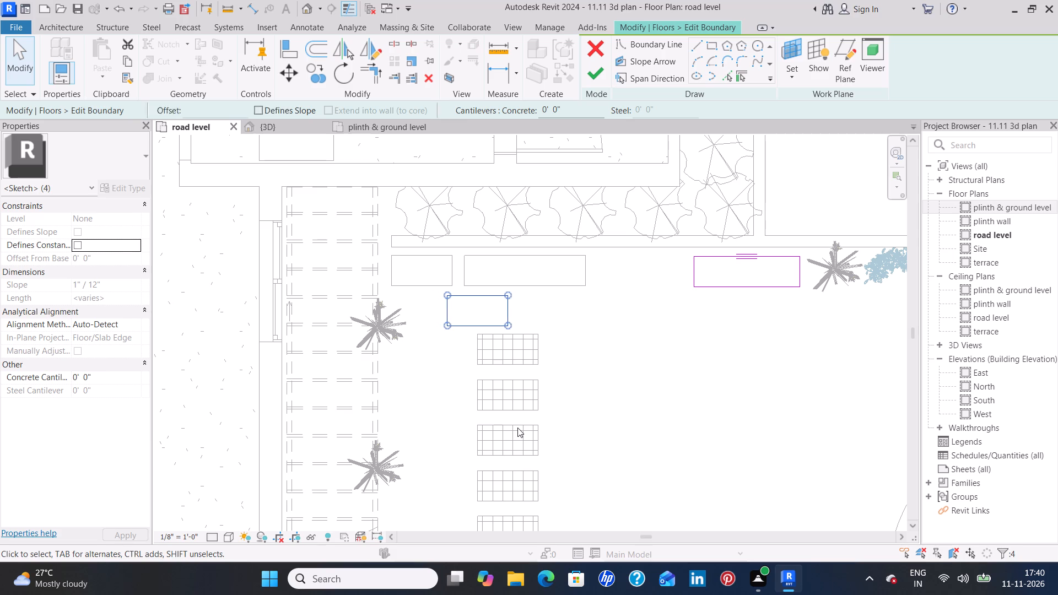
key(Right)
key(Right)
key(Right)
key(Right)
key(Right)
key(Right)
key(Right)
key(Right)
key(Right)
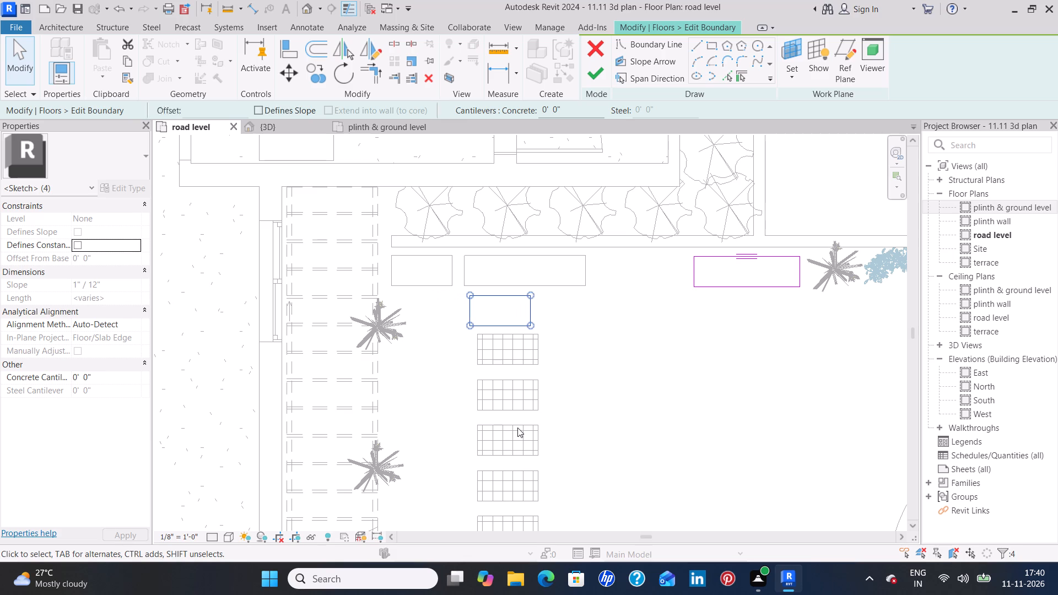
key(Right)
key(Right)
key(Right)
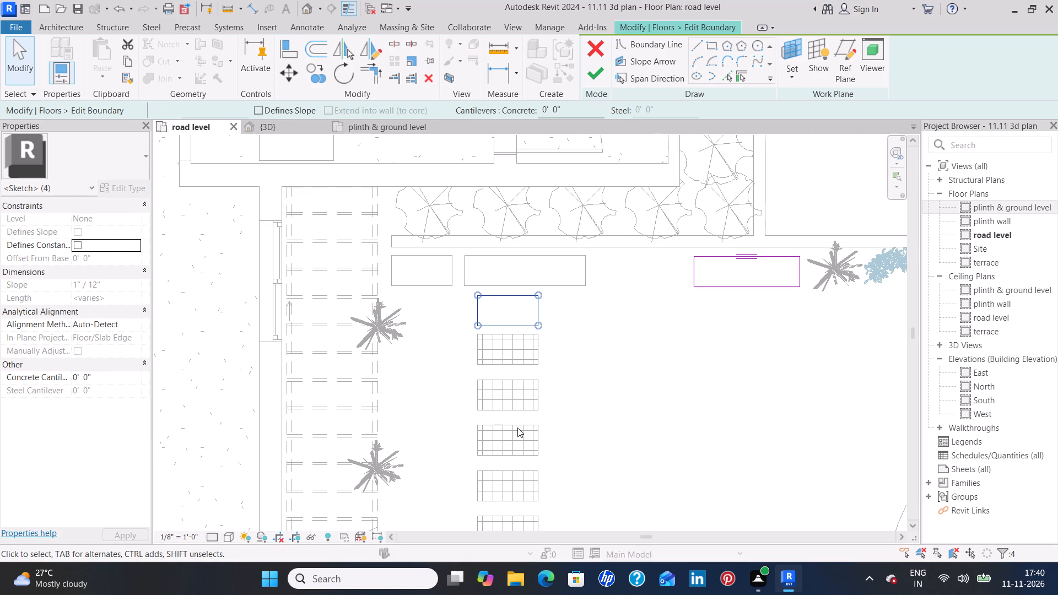
click(521, 429)
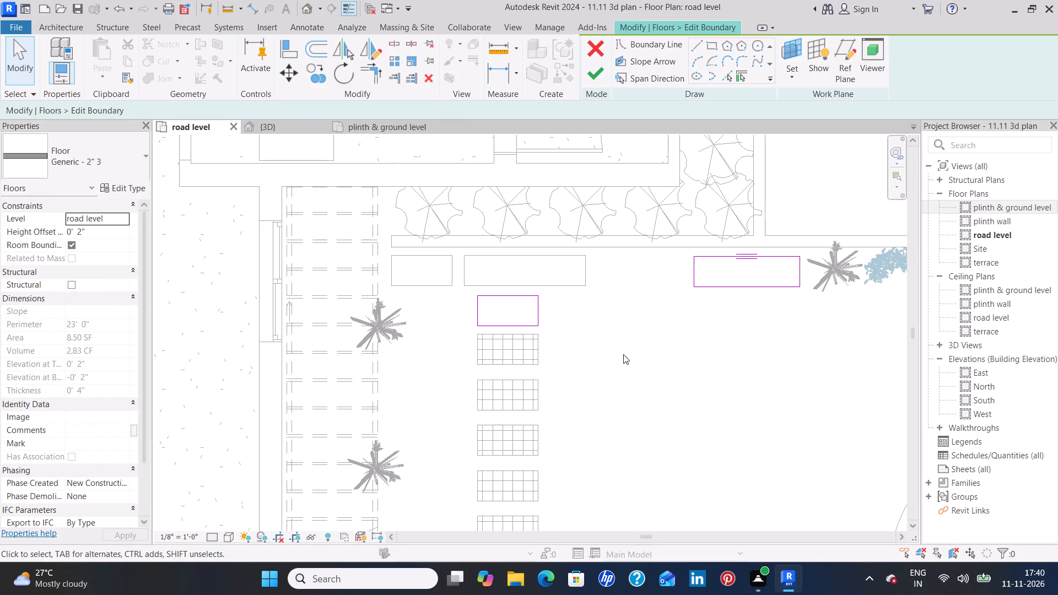
click(593, 69)
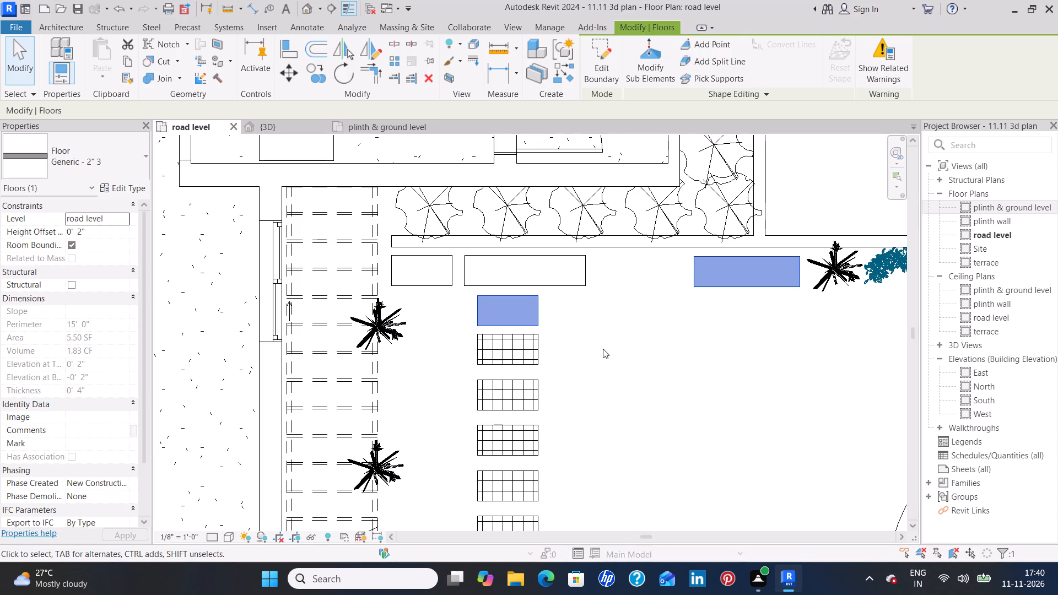
click(624, 357)
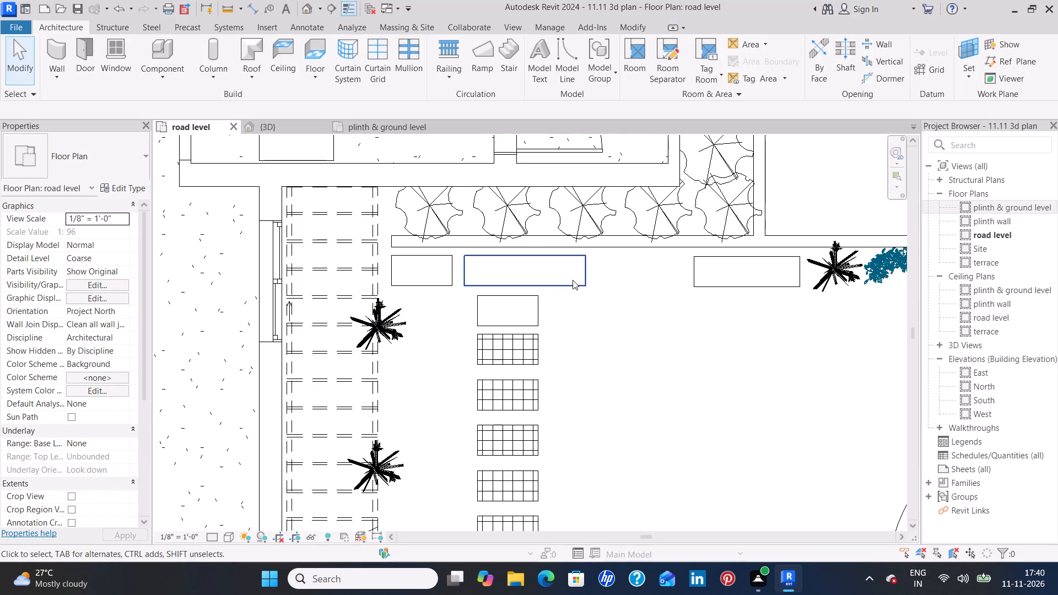
Edit the long middle slab's boundary, shift it along the wall-side row to just short of the slab near the palm, and finish.
click(570, 283)
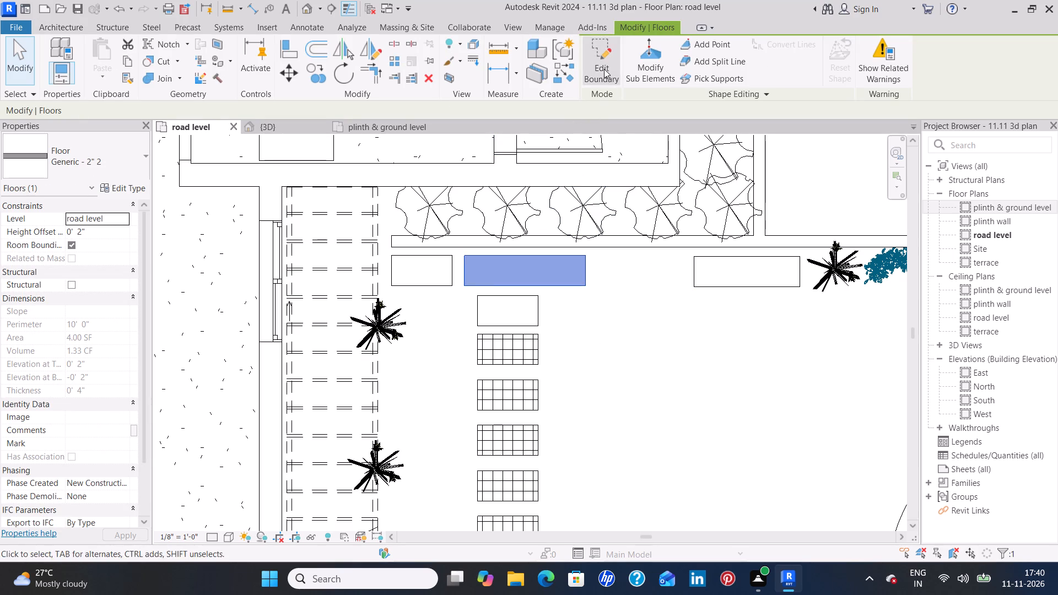
click(604, 69)
drag(596, 297, 596, 290)
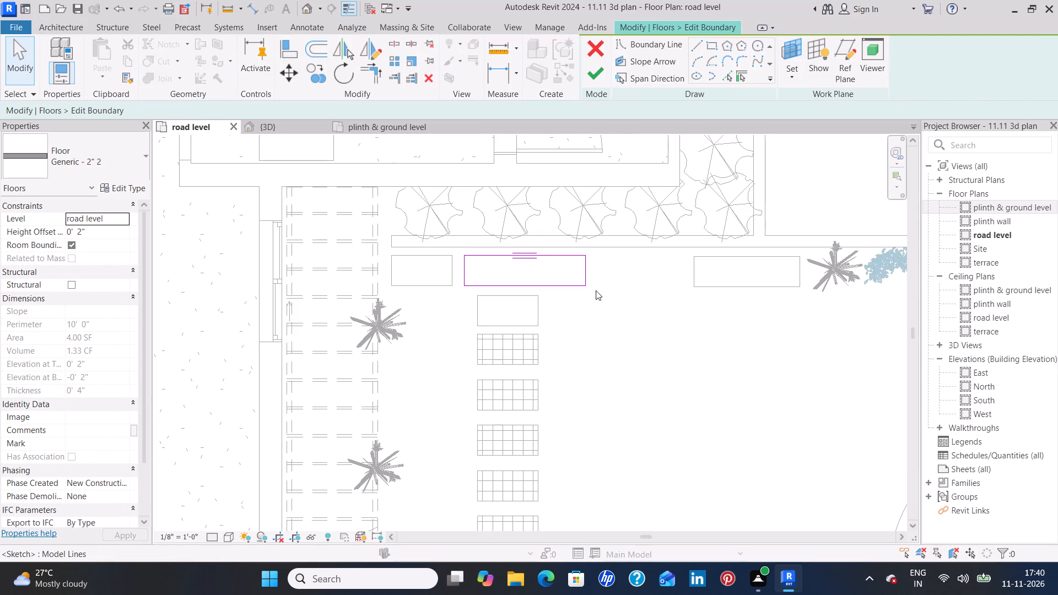
drag(596, 290, 452, 251)
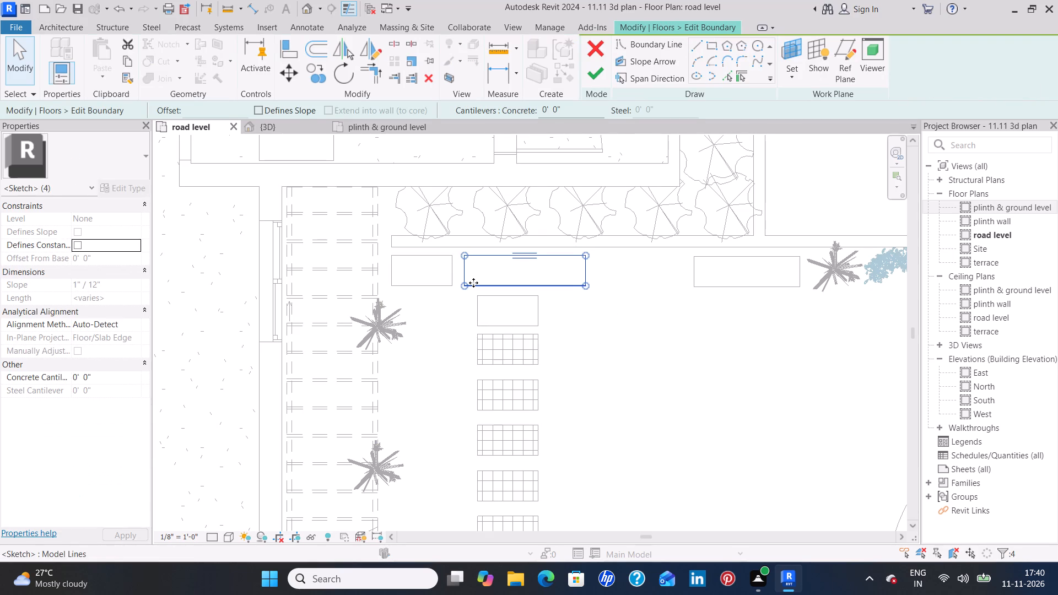
key(Right)
key(Right)
key(Right)
key(Right)
key(Right)
key(Right)
key(Right)
key(Right)
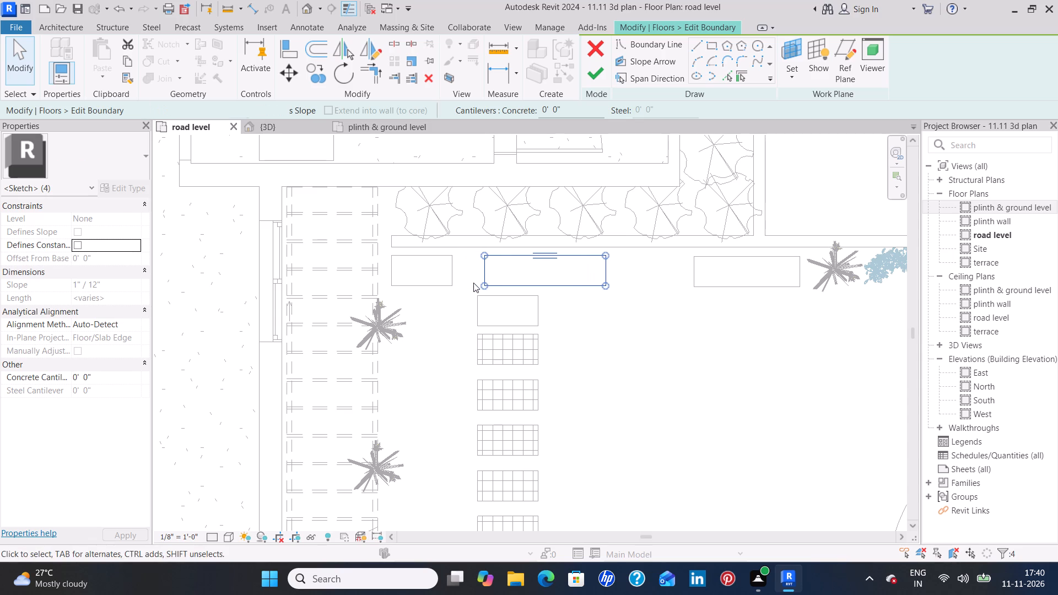
key(Right)
key(Right)
key(Right)
key(Right)
key(Right)
key(Right)
key(Right)
key(Right)
key(Right)
key(Right)
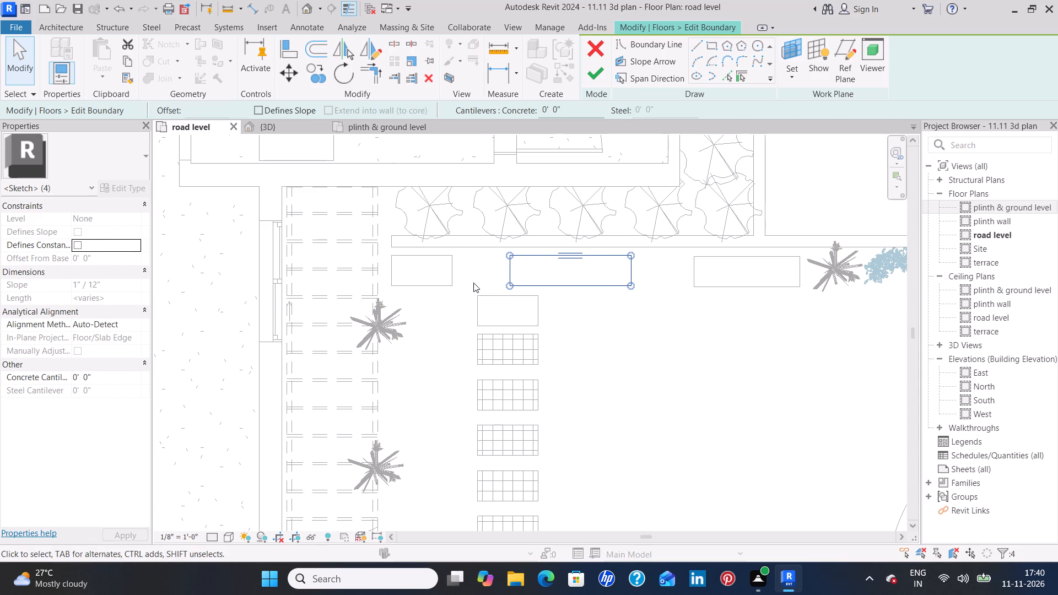
key(Right)
key(Right)
key(Right)
key(Right)
key(Right)
key(Right)
key(Right)
key(Right)
key(Right)
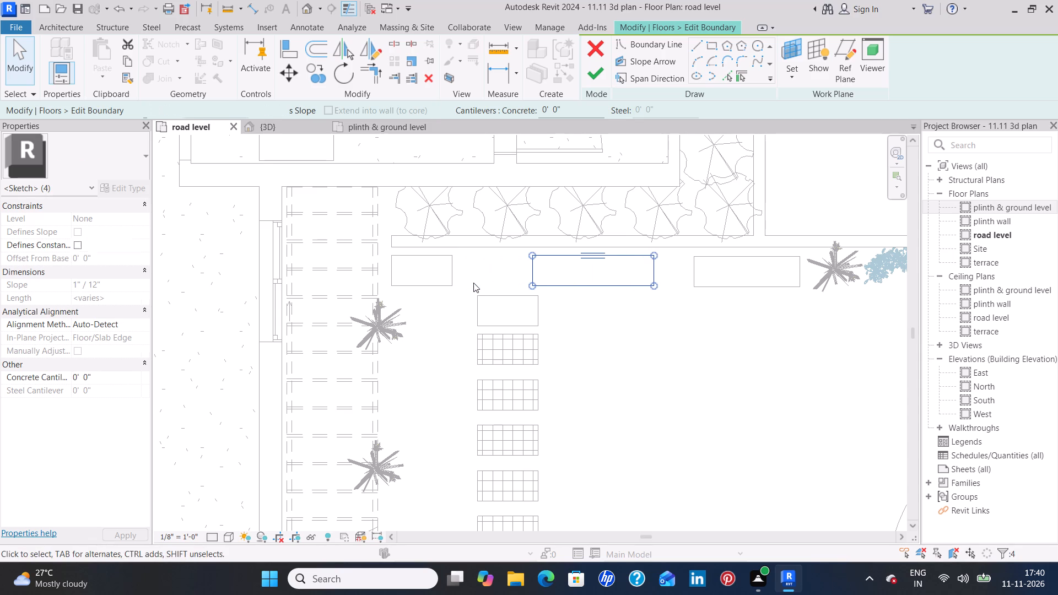
key(Right)
key(Right)
key(Right)
key(Right)
key(Right)
key(Right)
key(Right)
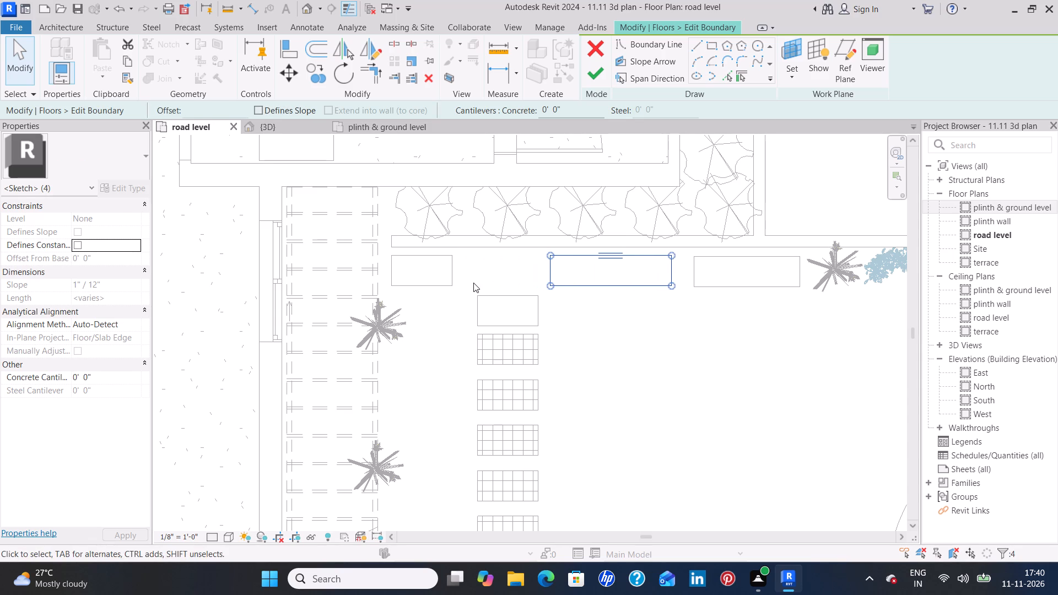
key(Right)
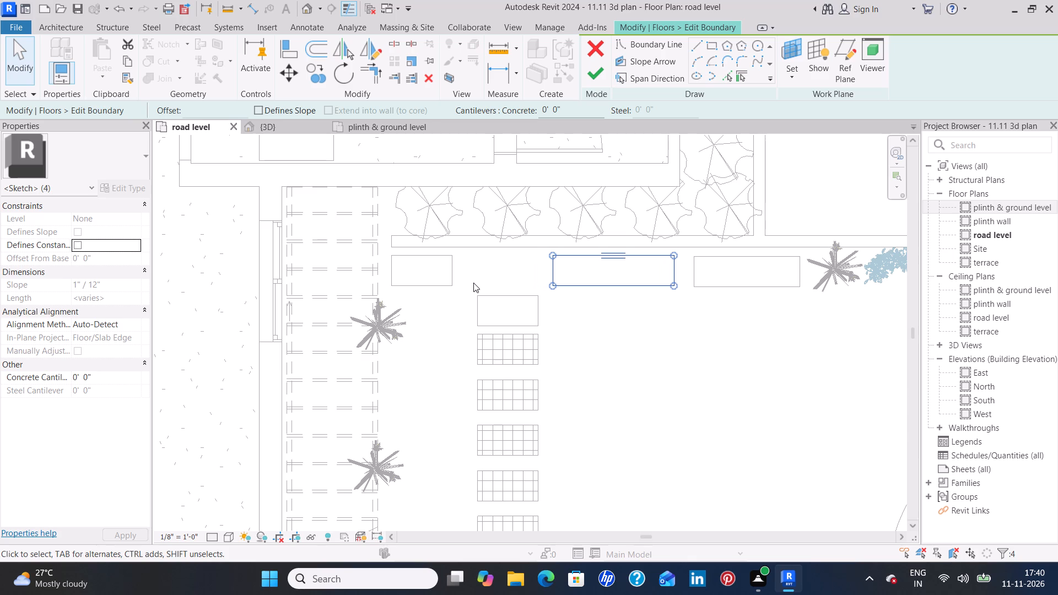
key(Right)
click(595, 385)
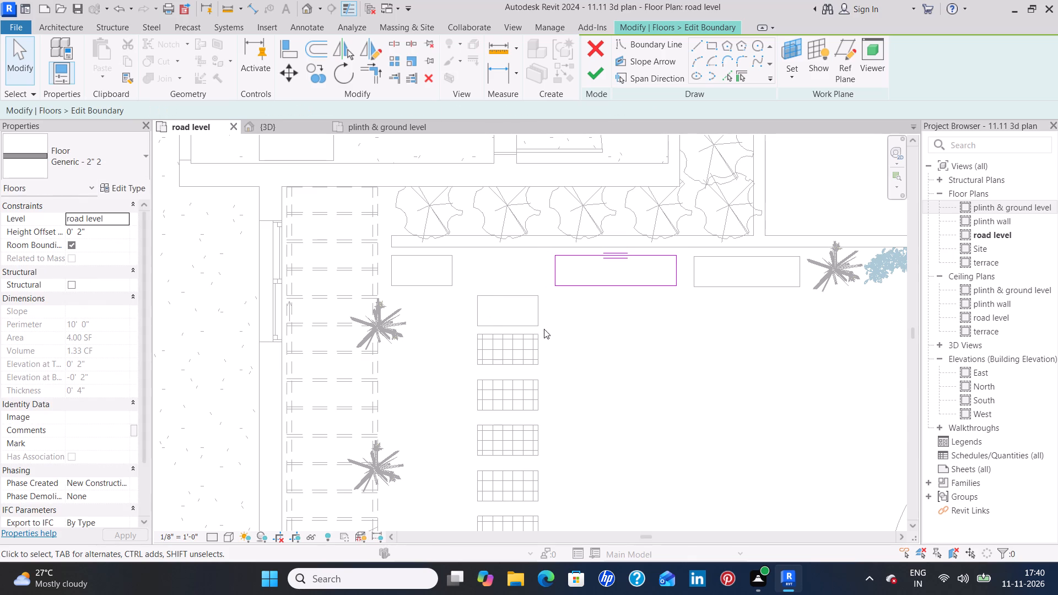
click(595, 71)
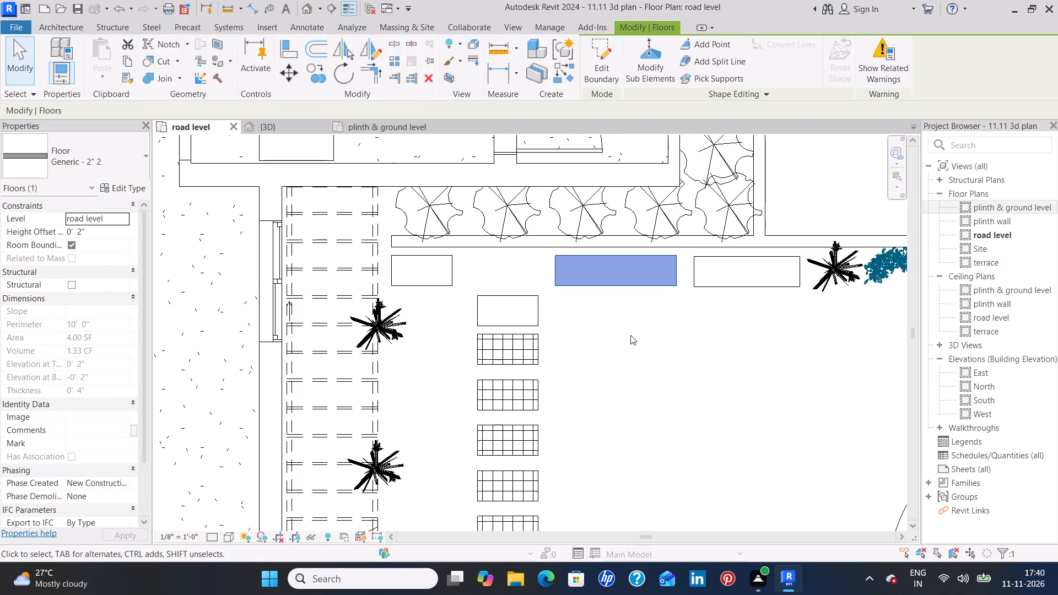
click(630, 336)
Edit the boundary of the small slab at the stair end of the wall-side row and set its length to 2'-0".
drag(475, 280, 401, 257)
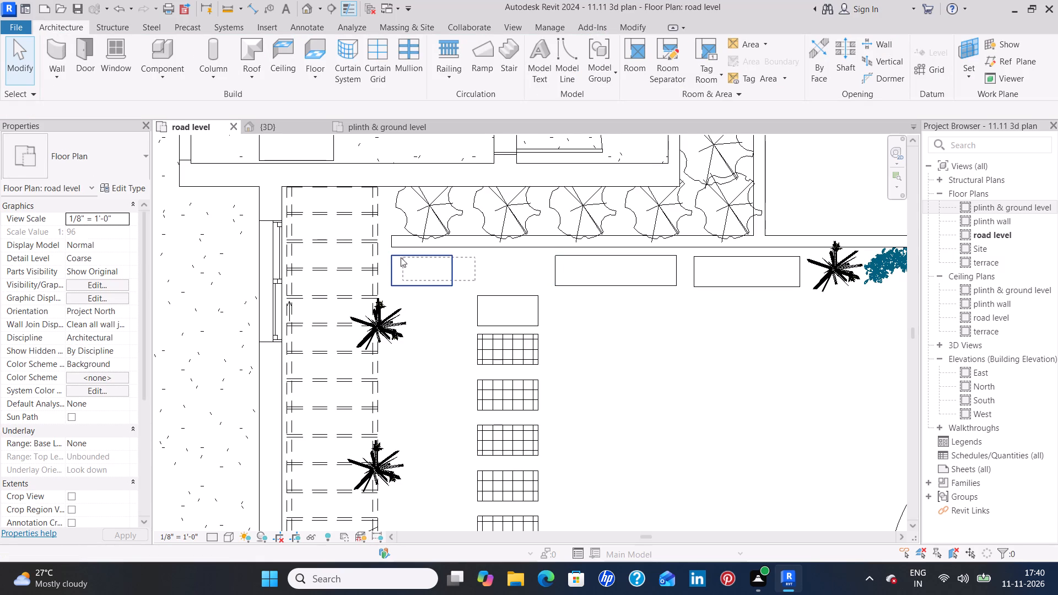
drag(401, 257, 392, 257)
click(600, 76)
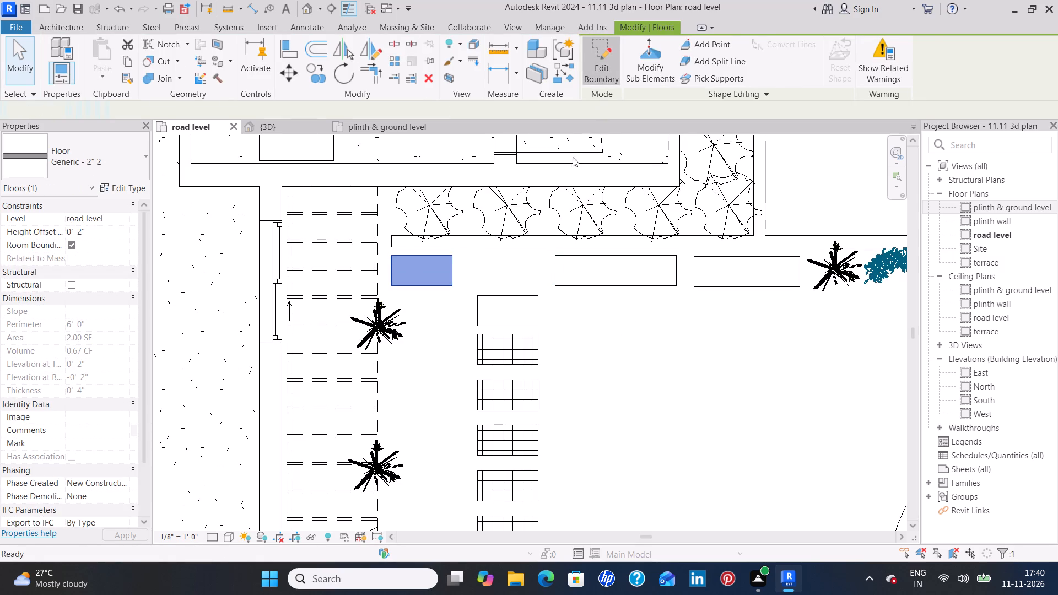
drag(458, 288, 458, 266)
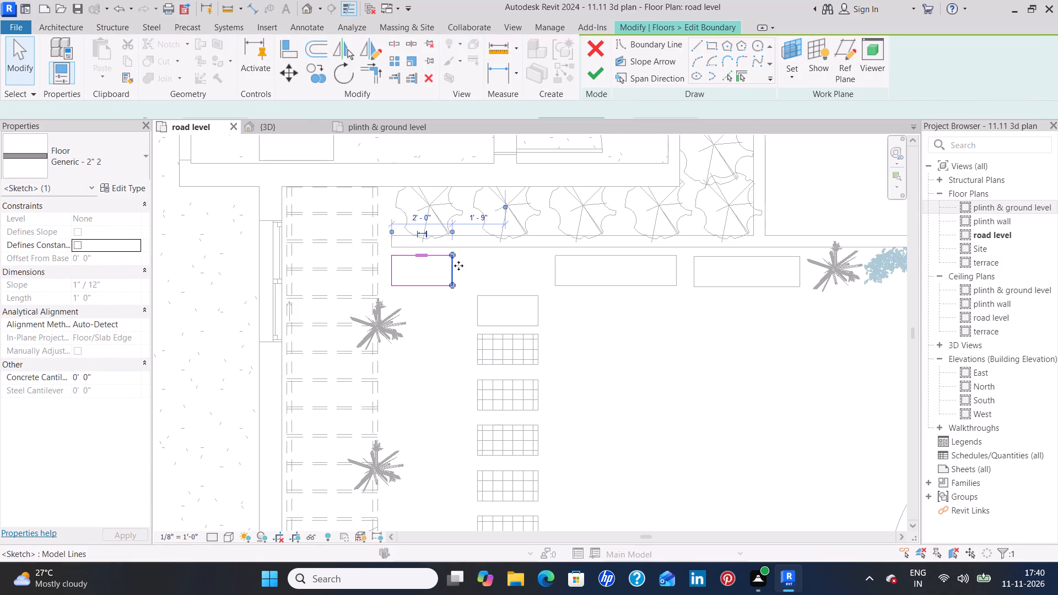
drag(458, 266, 452, 259)
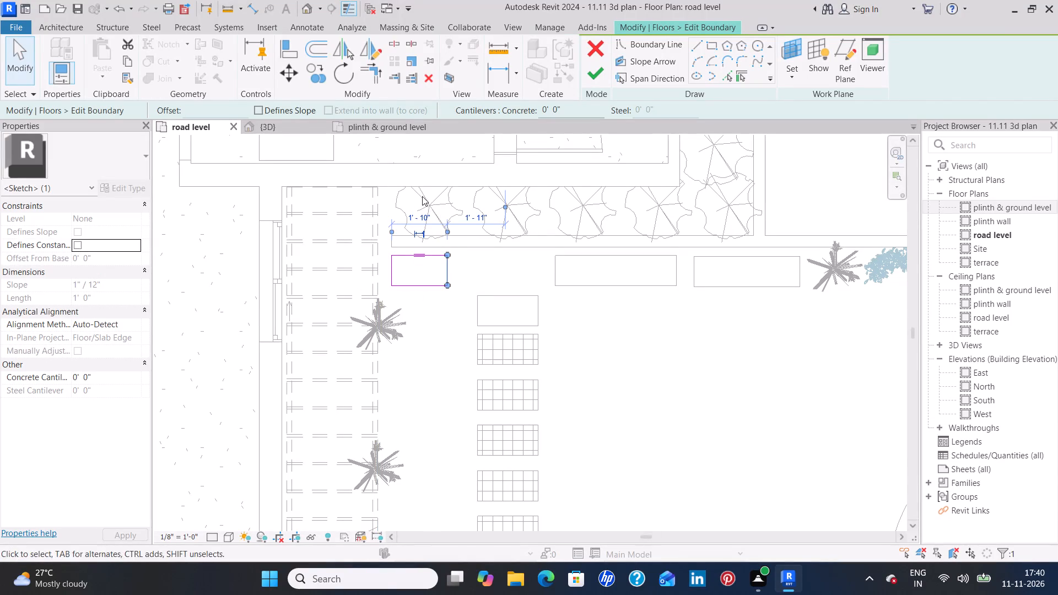
click(421, 215)
key(BackSpace)
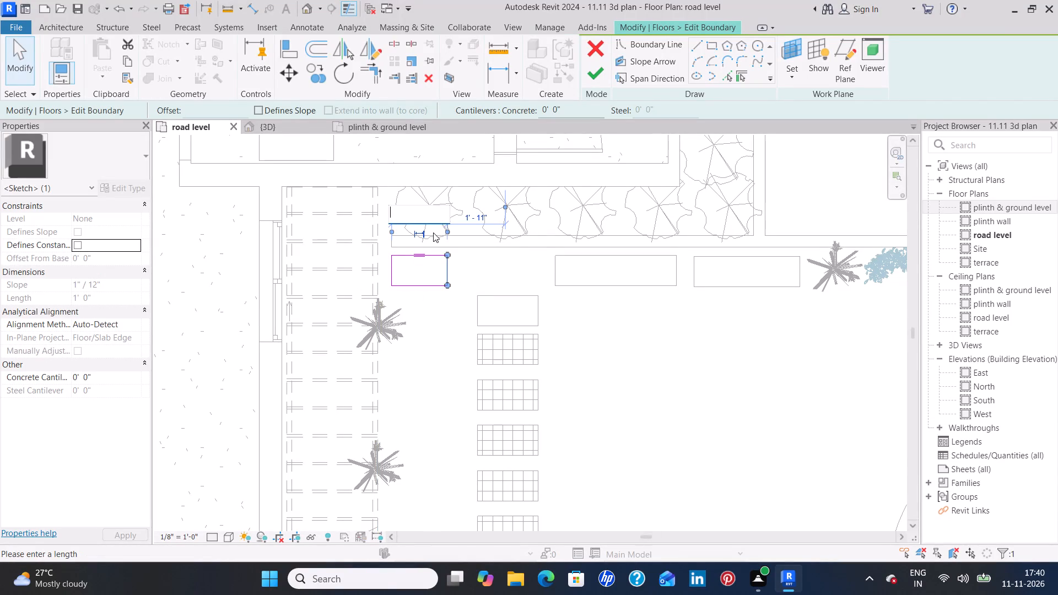
text(2')
key(Return)
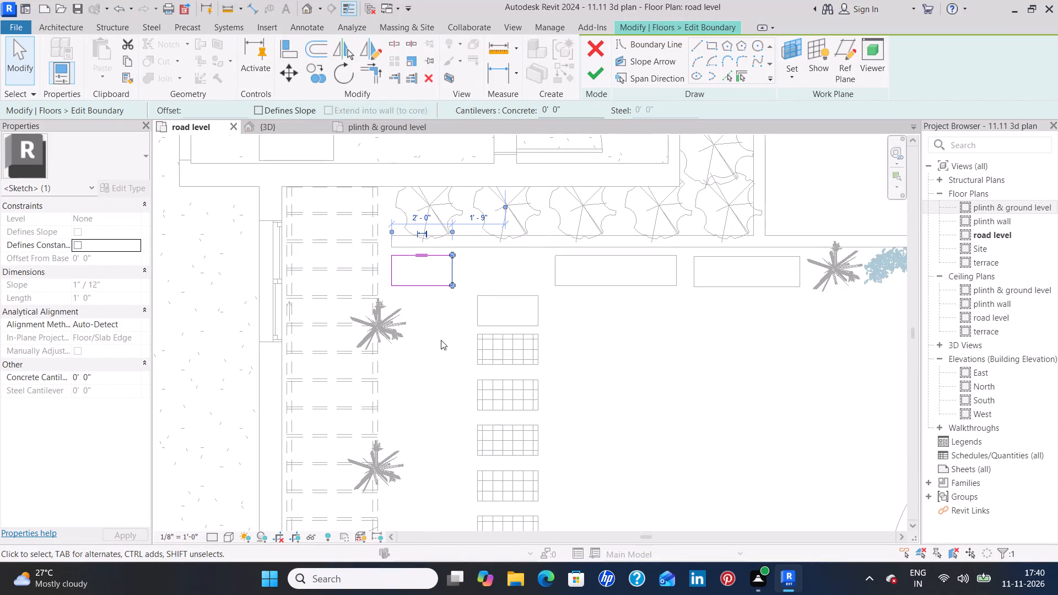
click(432, 343)
drag(463, 282, 464, 275)
click(464, 266)
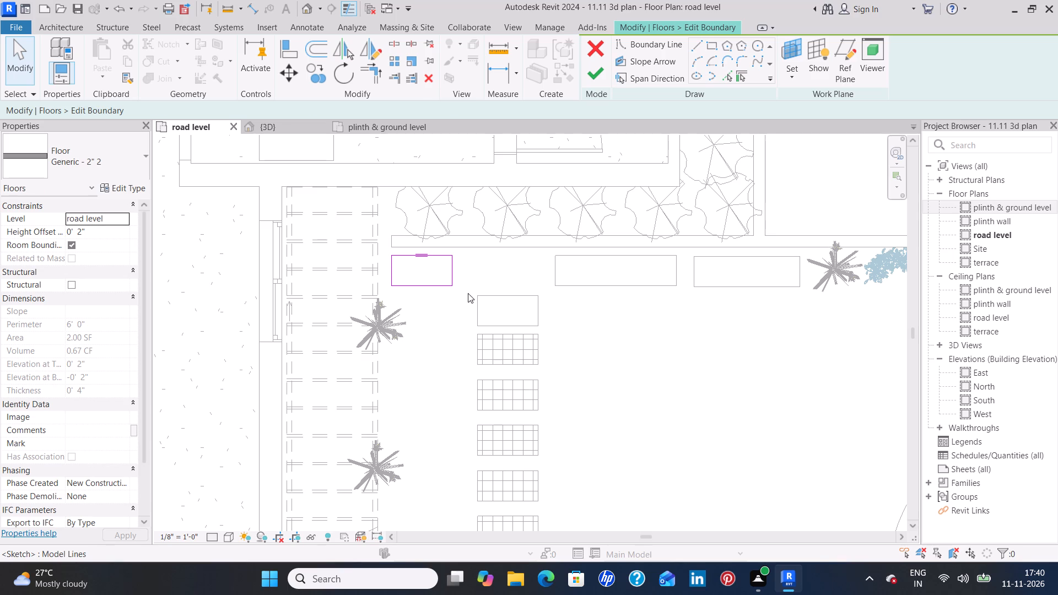
Shift the small slab along the garden wall into line with the head of the stepping-stone column and finish the boundary edit.
drag(463, 298, 375, 250)
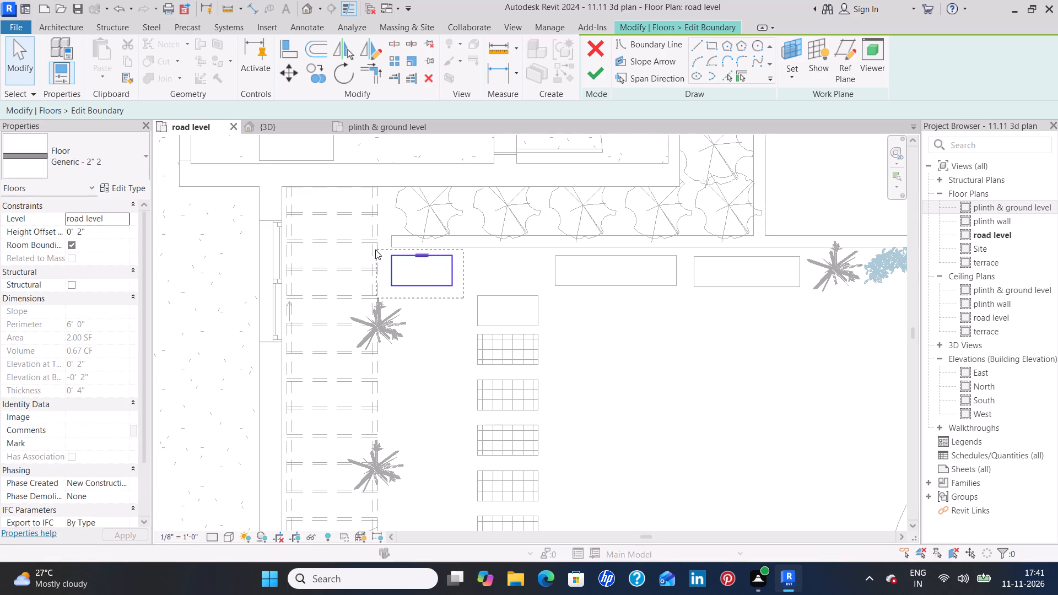
drag(375, 250, 370, 250)
key(Right)
key(Right)
key(Right)
key(Right)
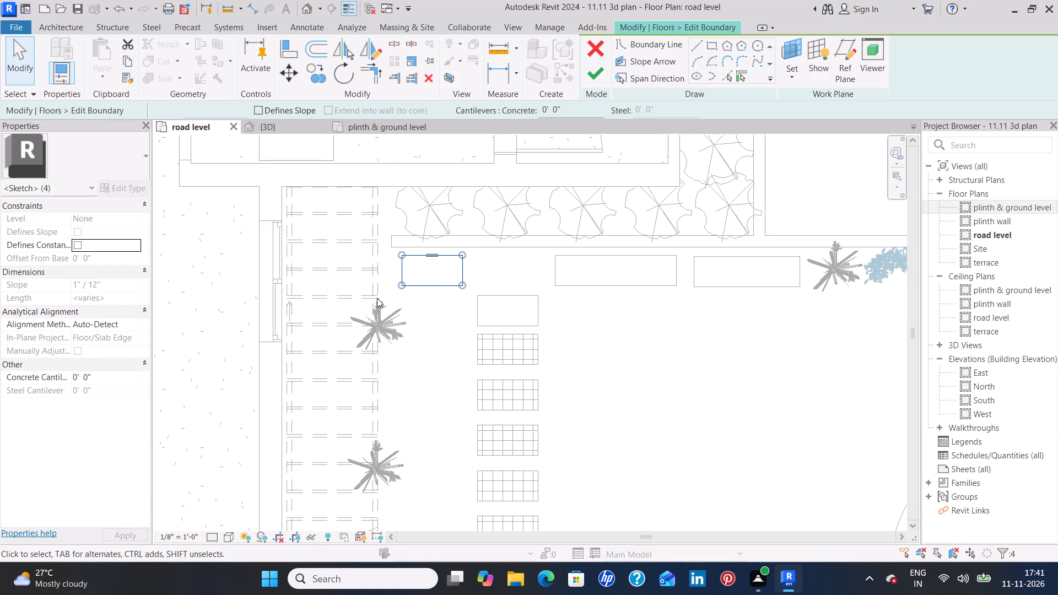
key(Right)
key(Right)
key(Right)
key(Right)
key(Right)
key(Right)
key(Right)
key(Right)
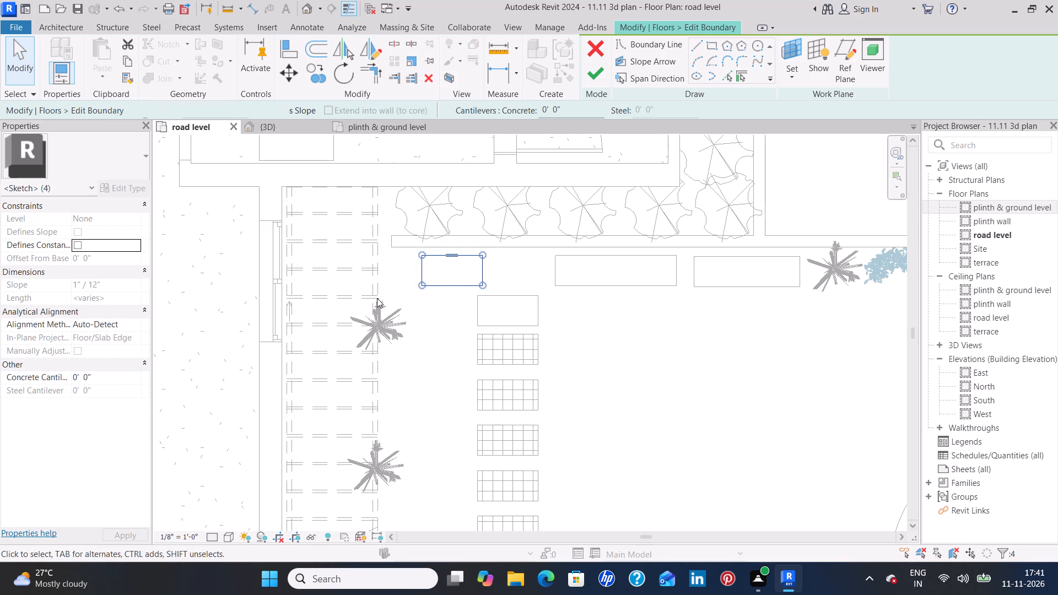
key(Right)
key(Right)
key(Right)
key(Right)
key(Right)
key(Right)
key(Right)
key(Right)
key(Right)
key(Right)
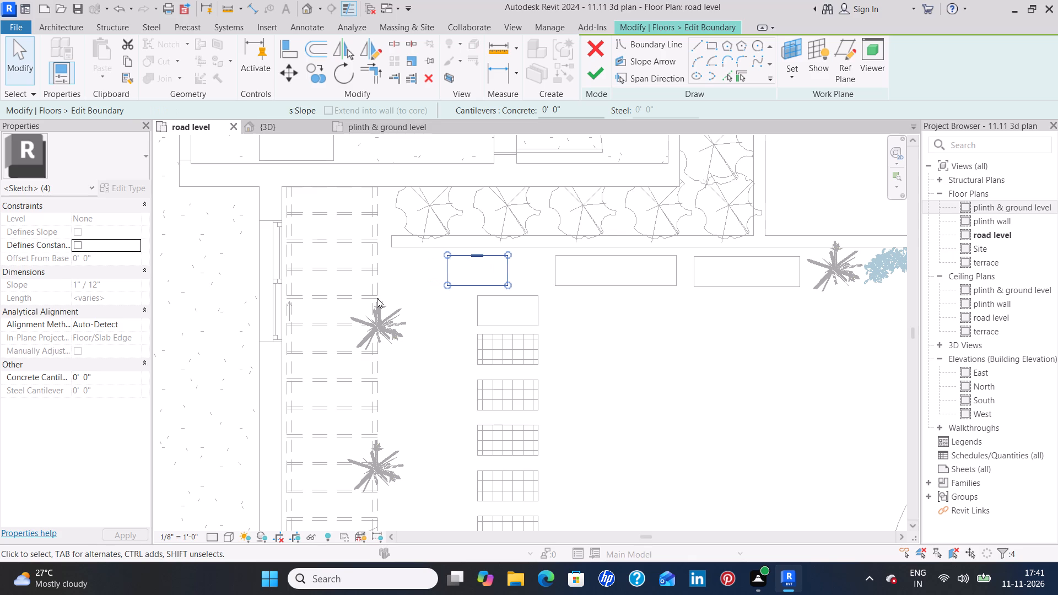
key(Right)
key(Right)
key(Right)
key(Right)
key(Right)
key(Right)
key(Right)
key(Right)
key(Right)
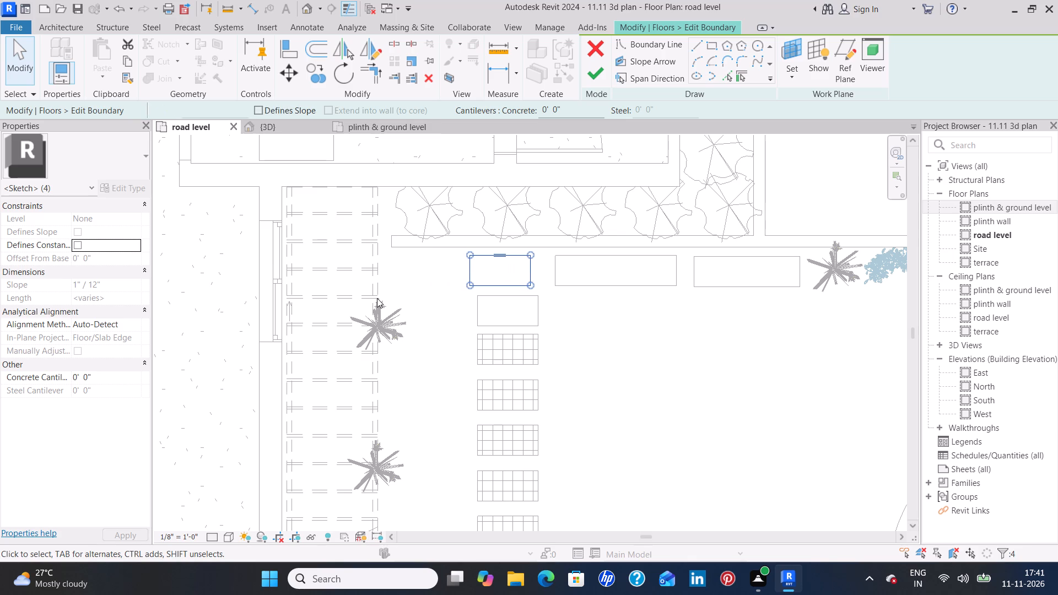
key(Right)
key(Right)
key(Right)
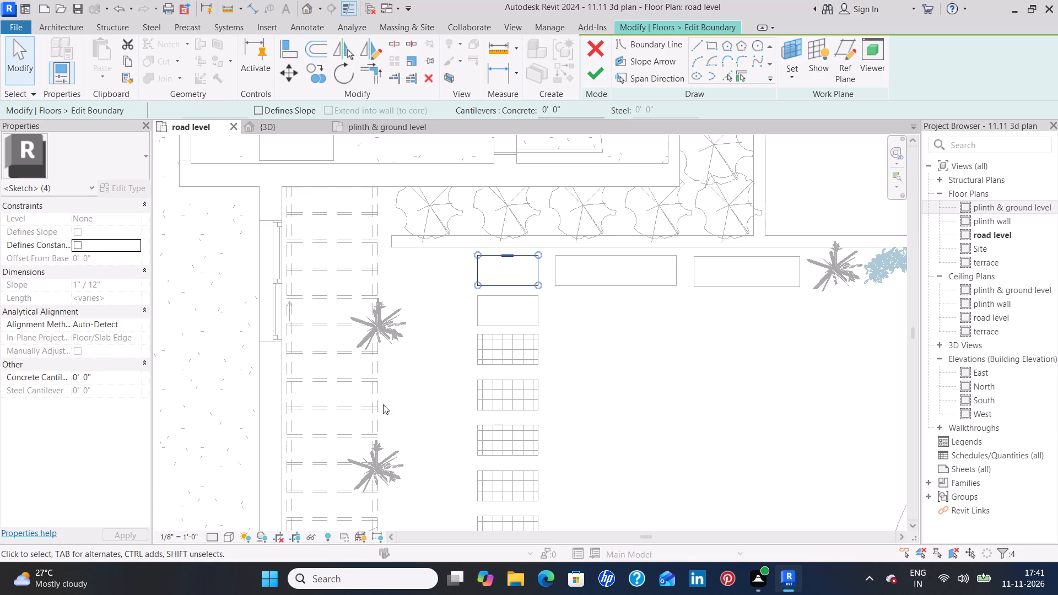
click(578, 393)
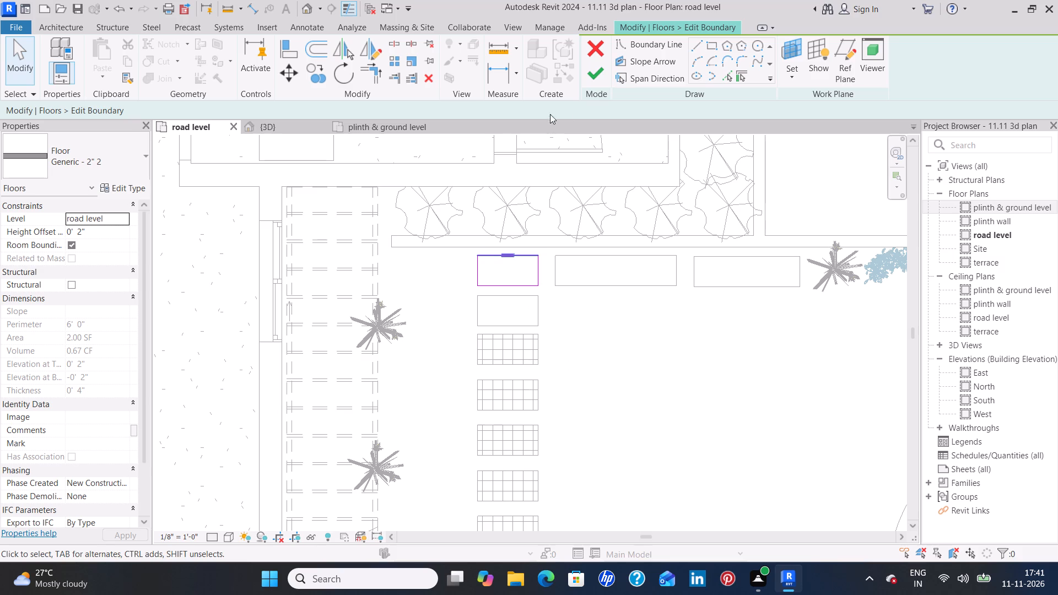
click(592, 84)
click(677, 383)
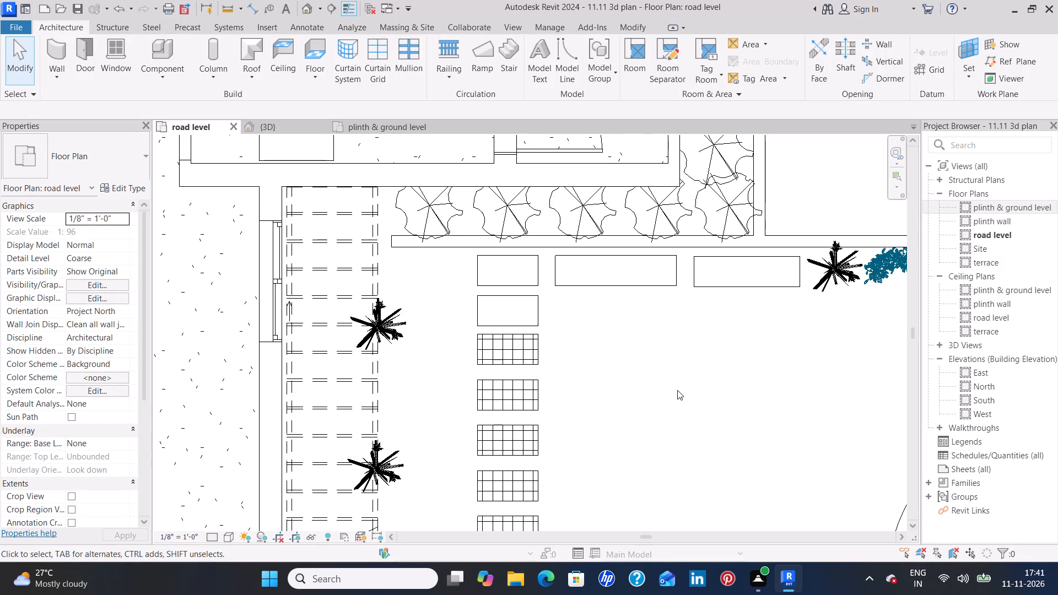
Shift the lily plant nearest the stair's break line away from the stair to just beside the stepping-stone column.
scroll(677, 390, down, 5)
middle_drag(674, 426, 668, 364)
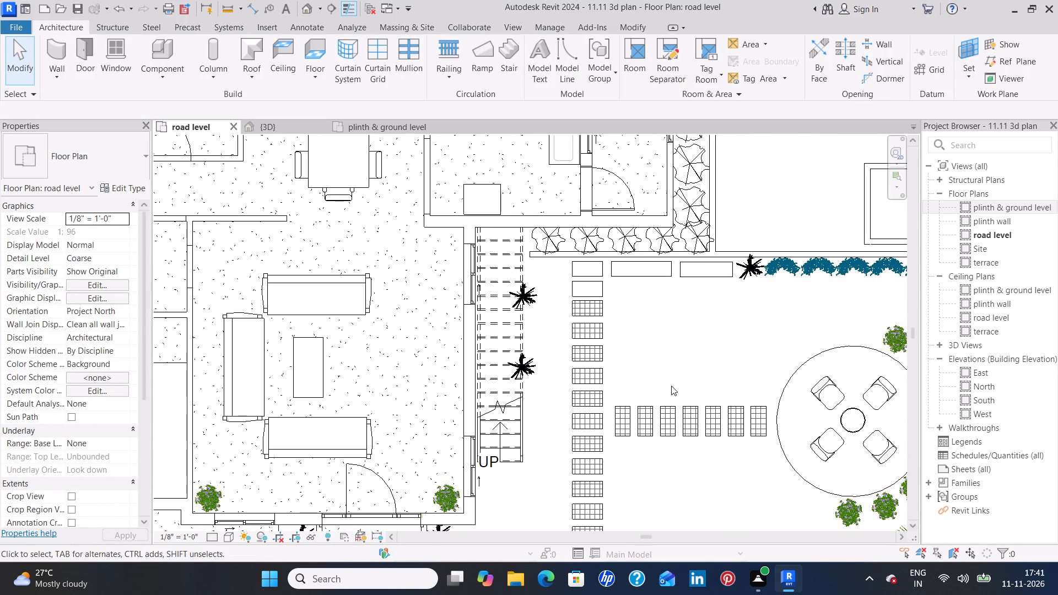
click(528, 369)
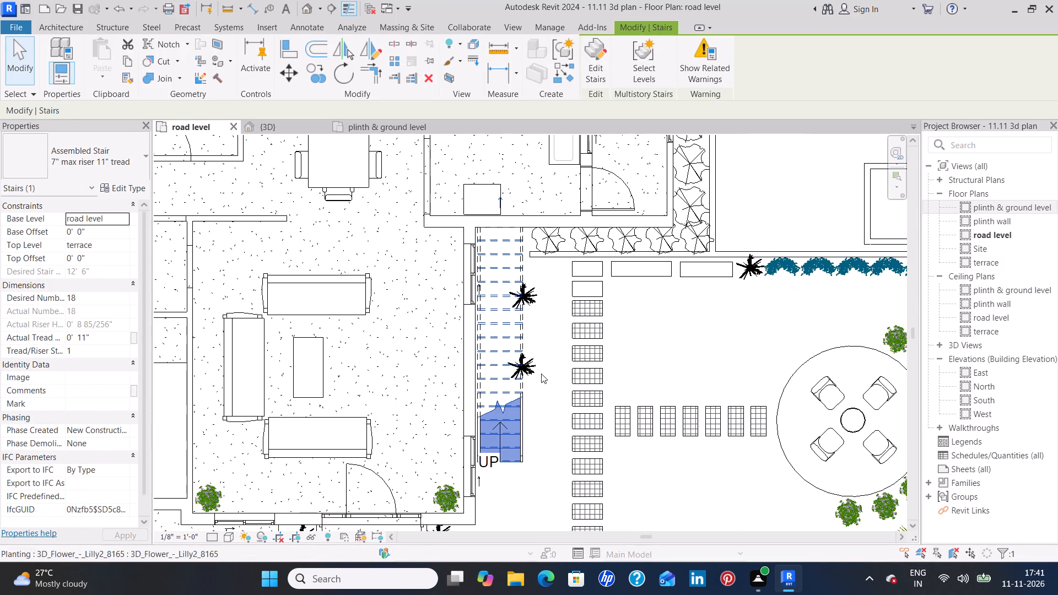
click(541, 396)
click(535, 372)
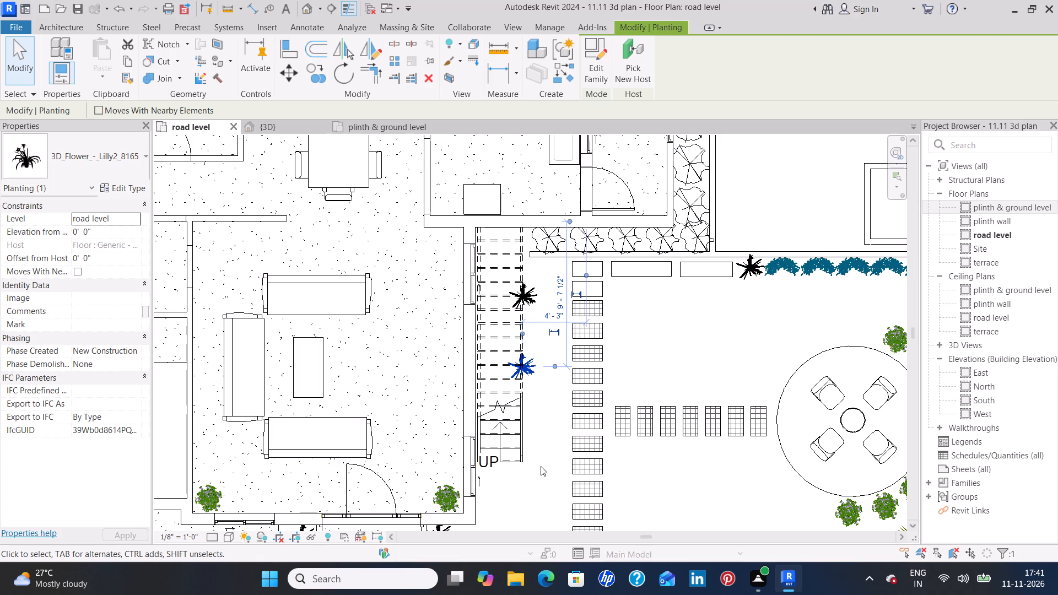
key(Right)
key(Right)
key(Right)
key(Right)
key(Right)
key(Right)
key(Right)
key(Right)
key(Right)
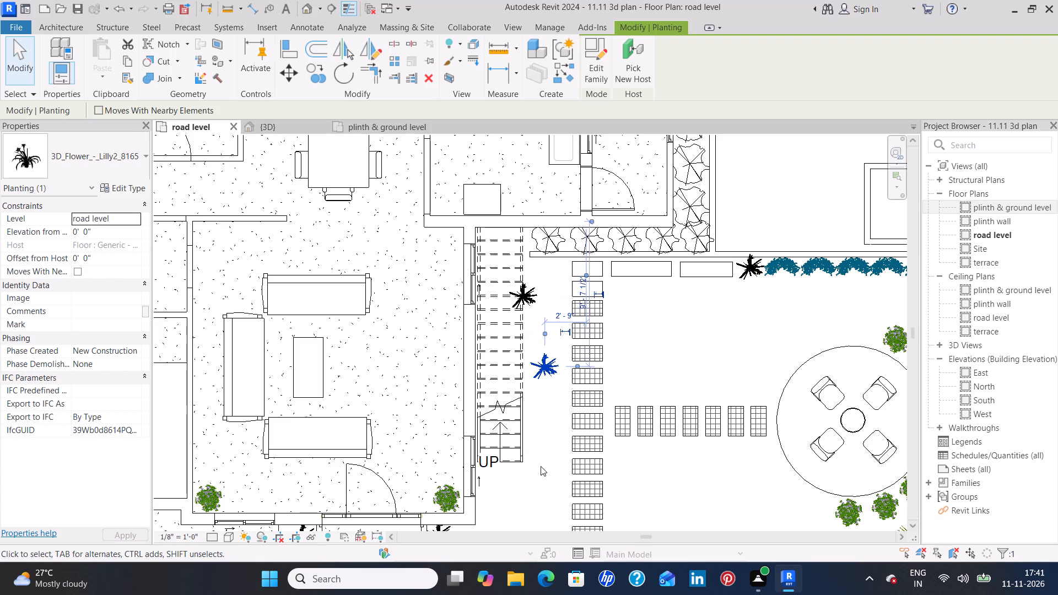
key(Right)
key(Right)
key(Right)
key(Right)
key(Right)
key(Right)
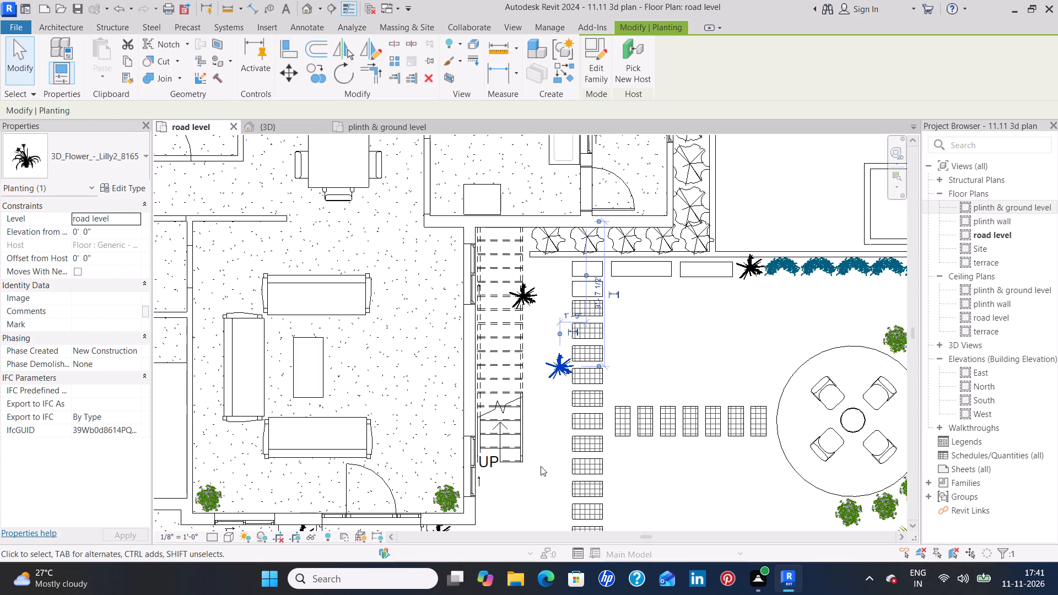
click(539, 446)
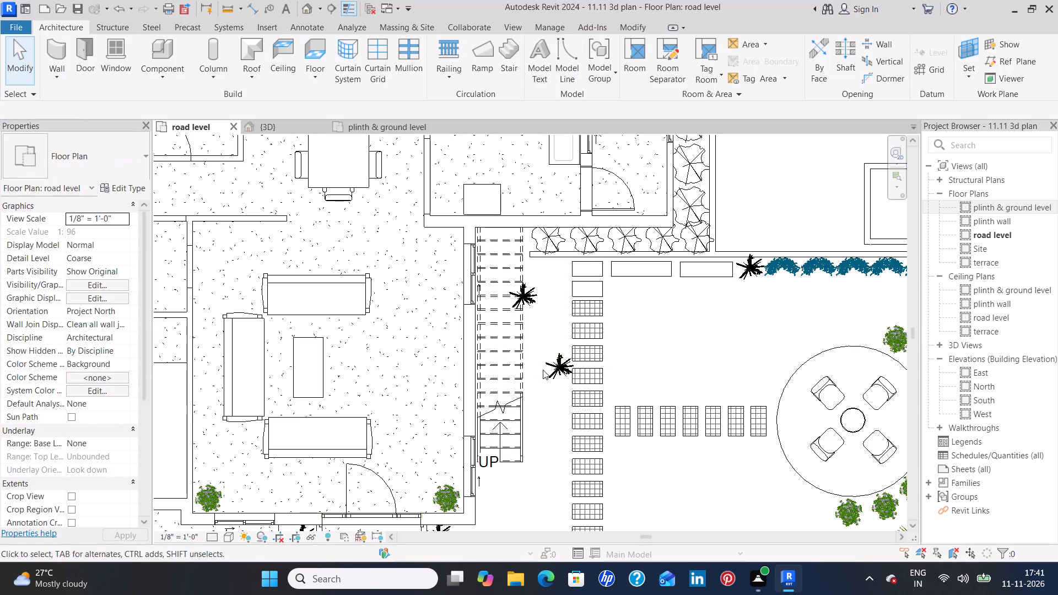
Shift the other stairside lily beside the stepping-stone column, in line with the first lily and closer to it, away from the garden wall.
click(531, 297)
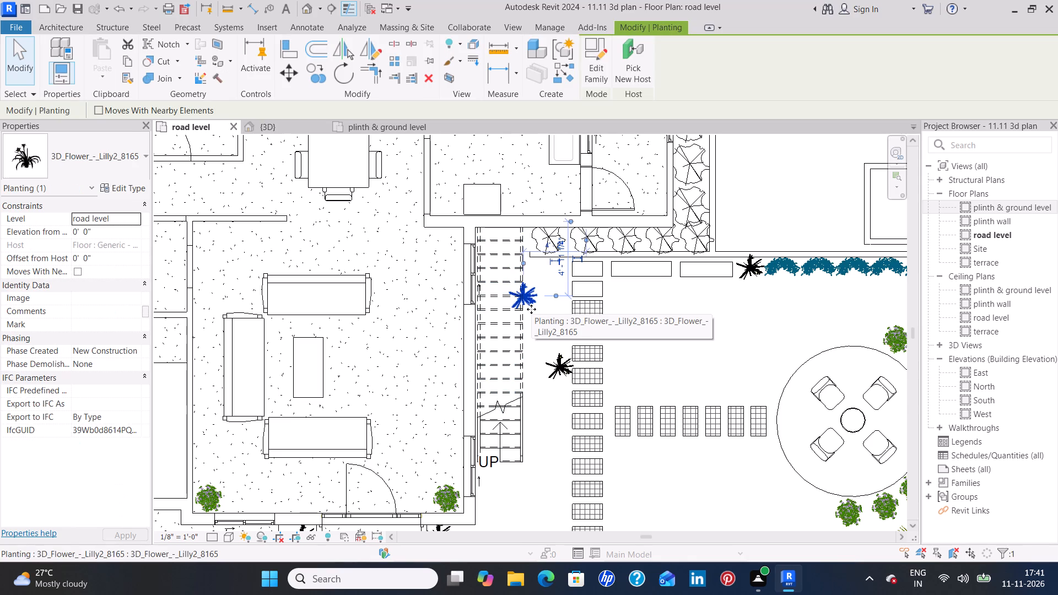
key(Right)
key(Right)
key(Right)
key(Right)
key(Right)
key(Right)
key(Right)
key(Right)
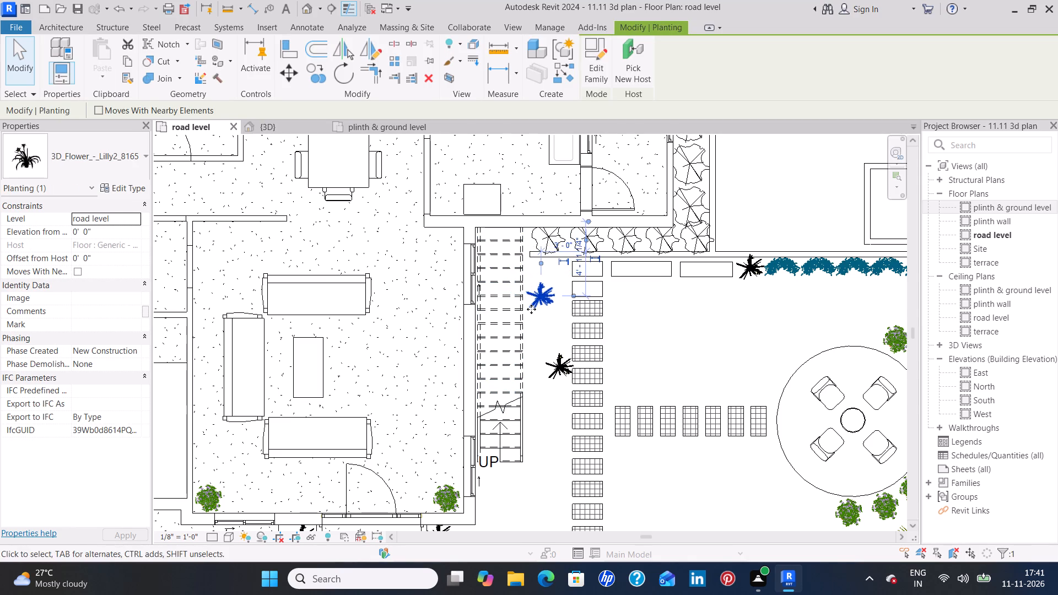
key(Right)
key(Right)
key(Right)
key(Right)
key(Right)
key(Right)
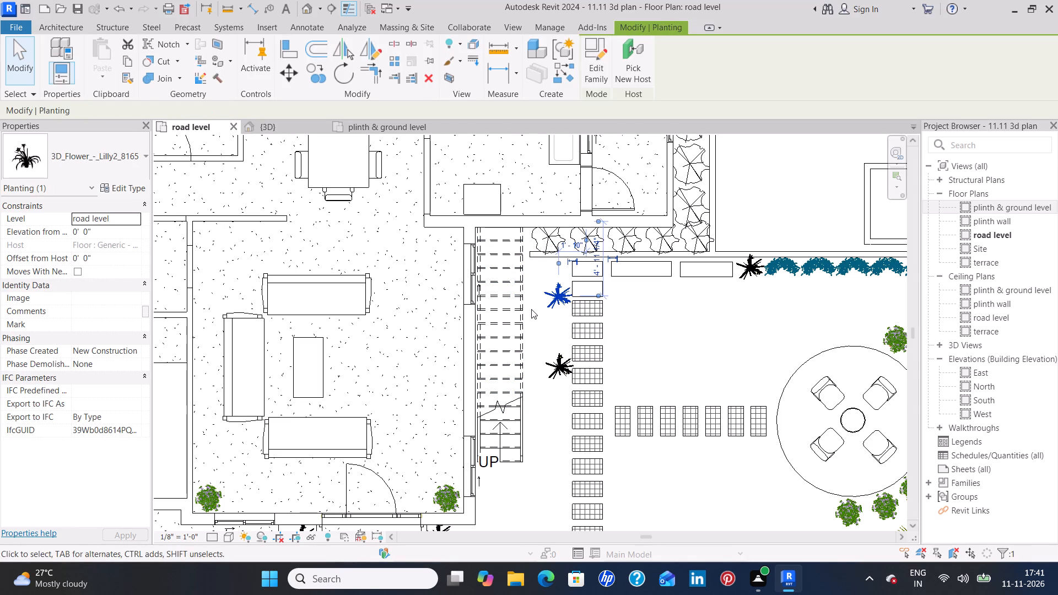
key(Down)
key(Down)
key(Down)
key(Down)
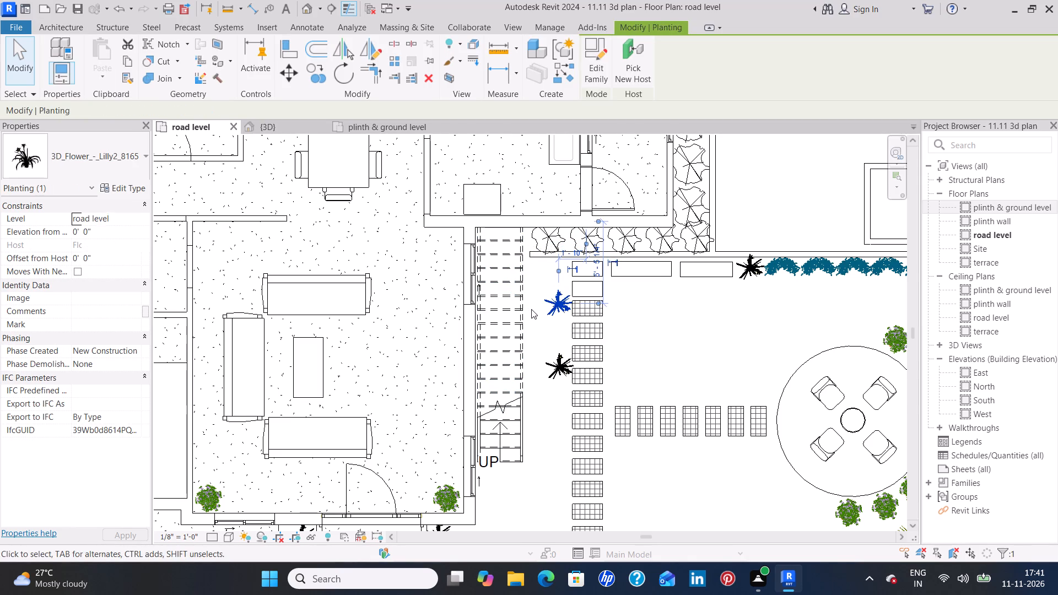
key(Down)
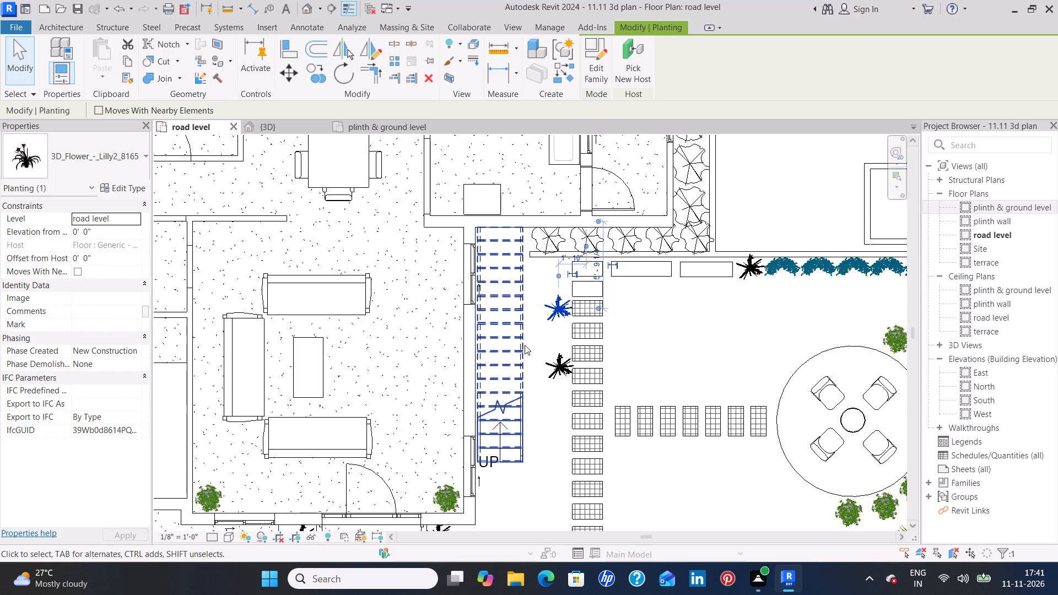
key(Down)
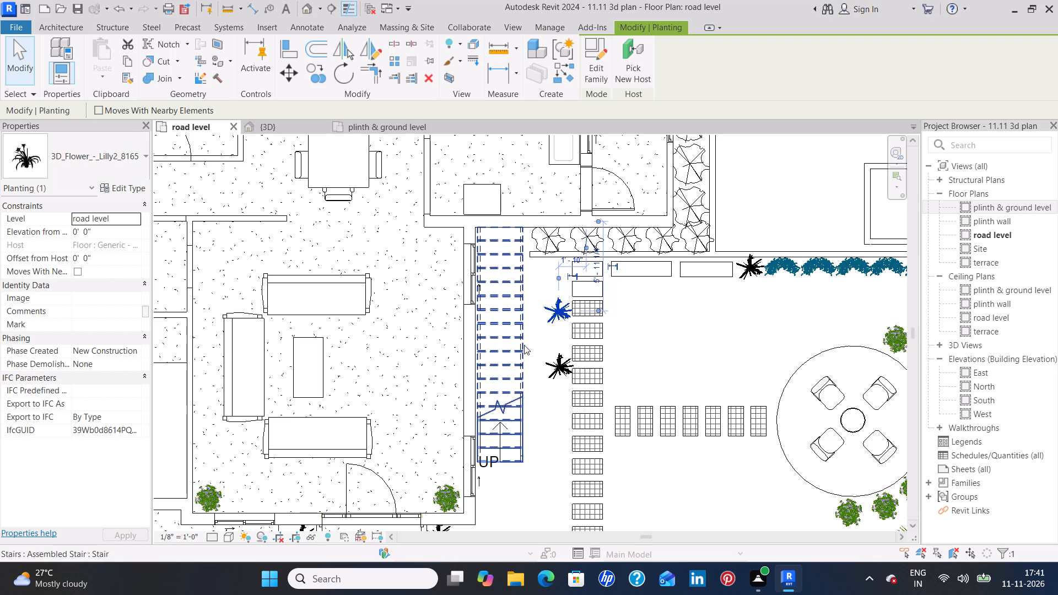
key(Down)
key(Down)
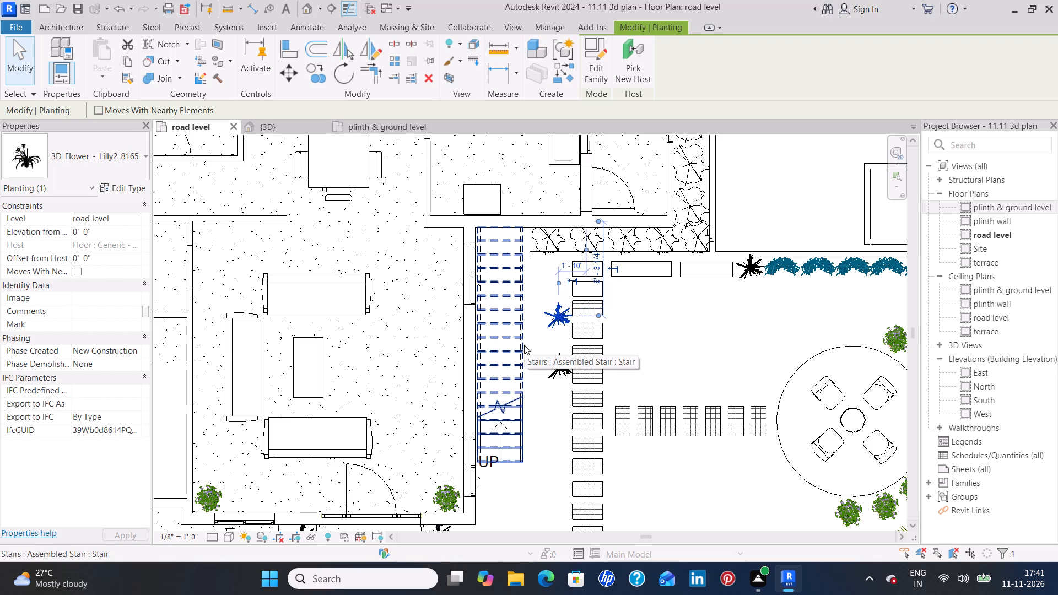
click(541, 345)
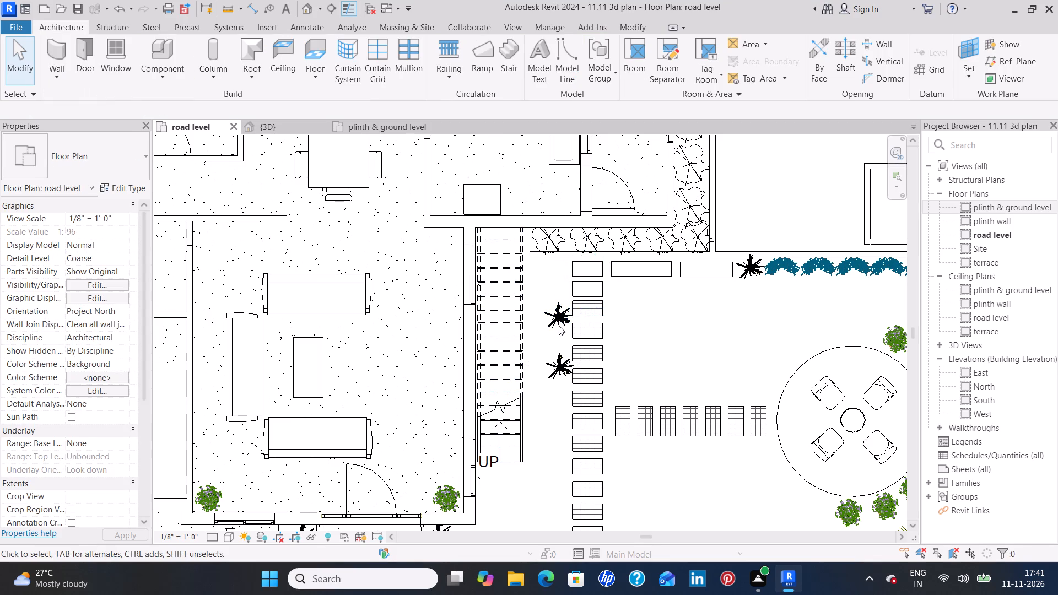
Place a matching lily beside the slab at the garden-wall end of the stepping-stone column, in line with the existing lilies.
click(559, 326)
key(c)
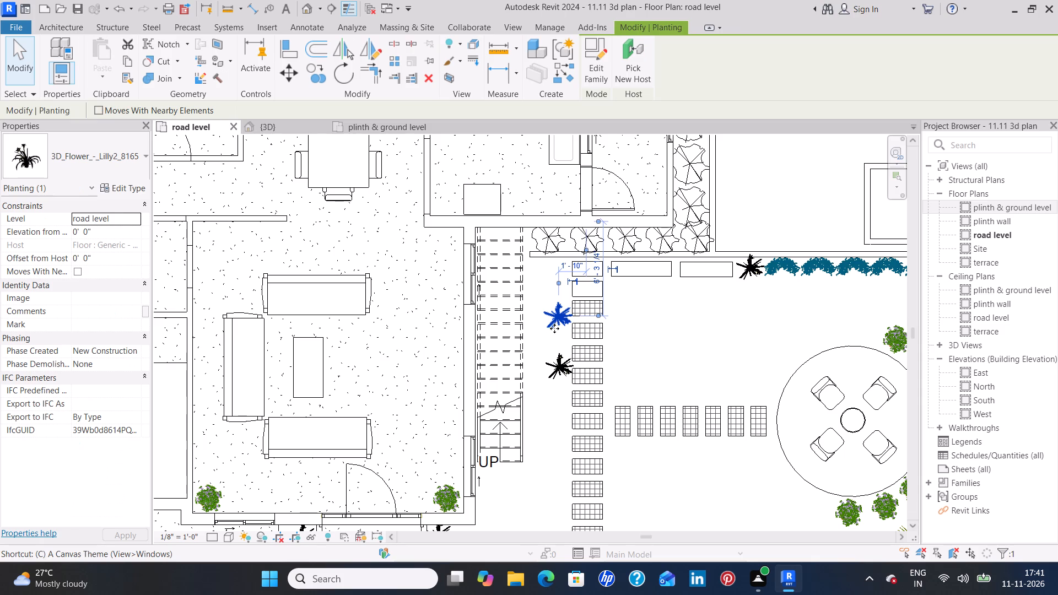
key(s)
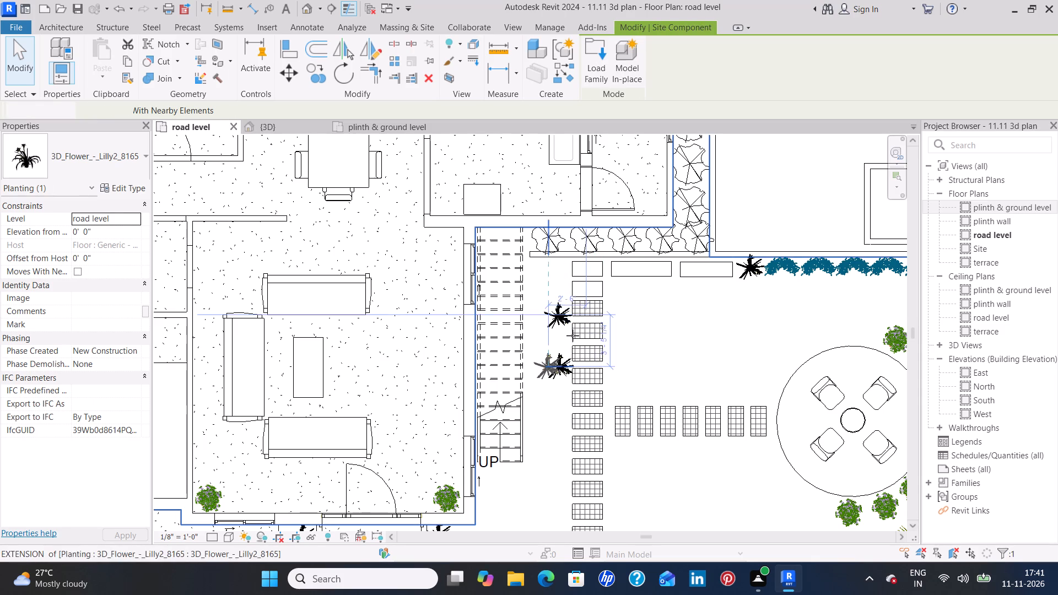
scroll(556, 288, up, 7)
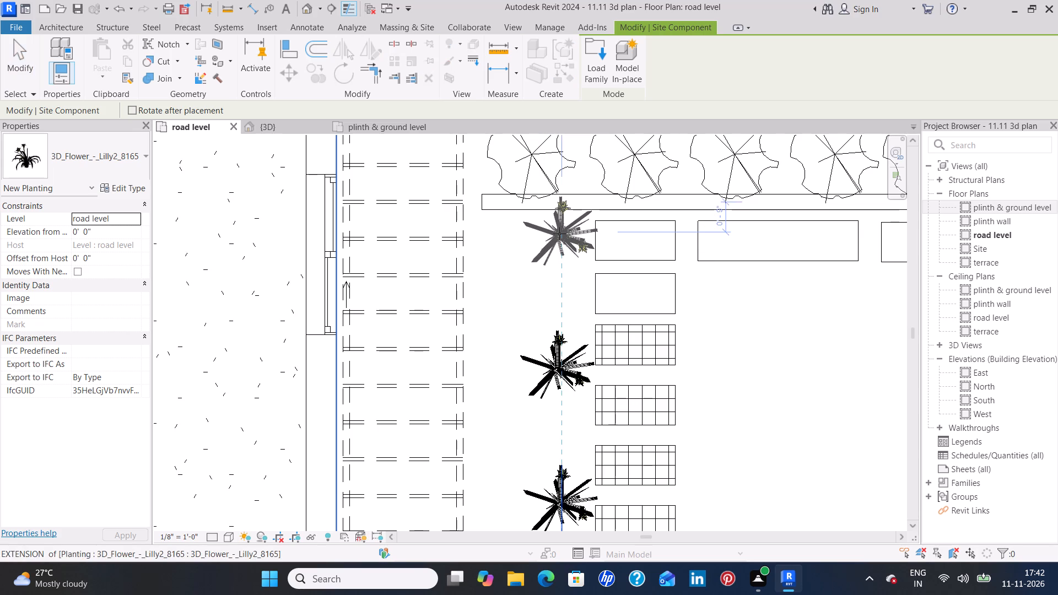
click(562, 237)
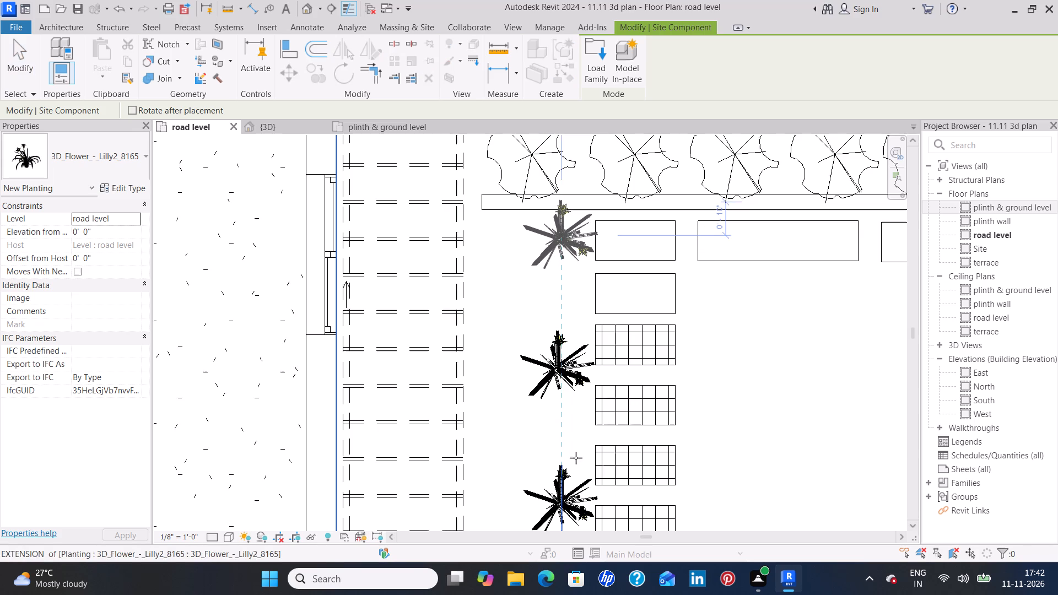
Add five more lilies at roughly regular spacing down the stair side of the stepping-stone column, ending beside its last stone.
middle_drag(558, 473, 573, 245)
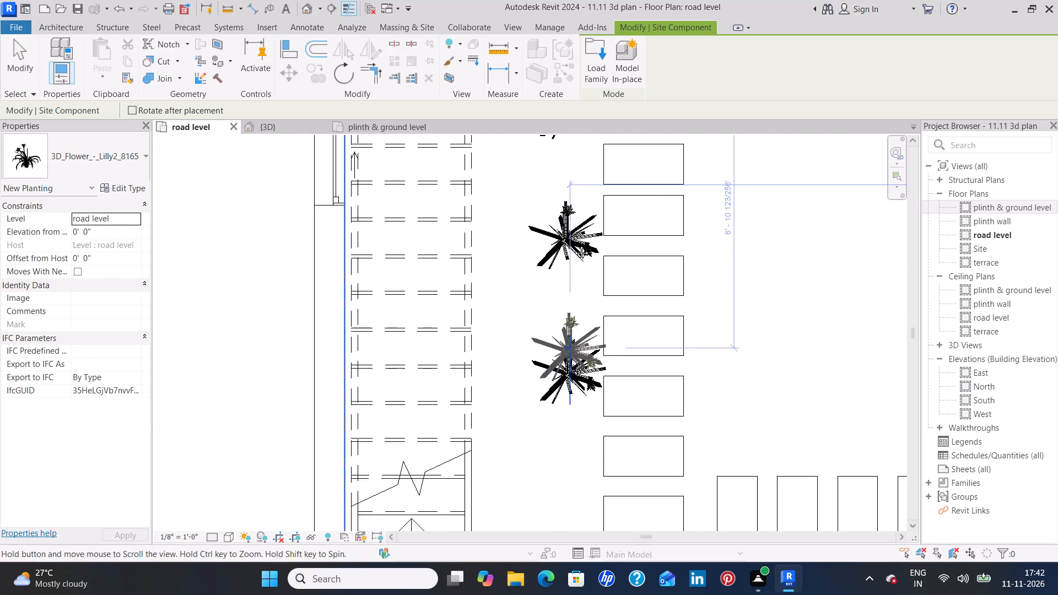
middle_drag(573, 245, 575, 229)
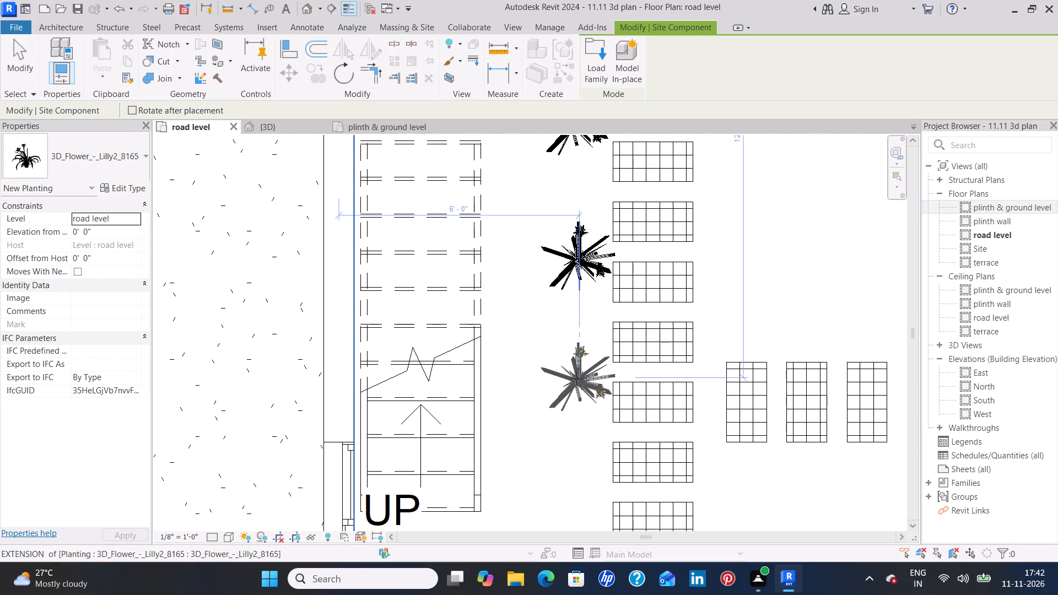
click(576, 378)
middle_drag(580, 459, 570, 235)
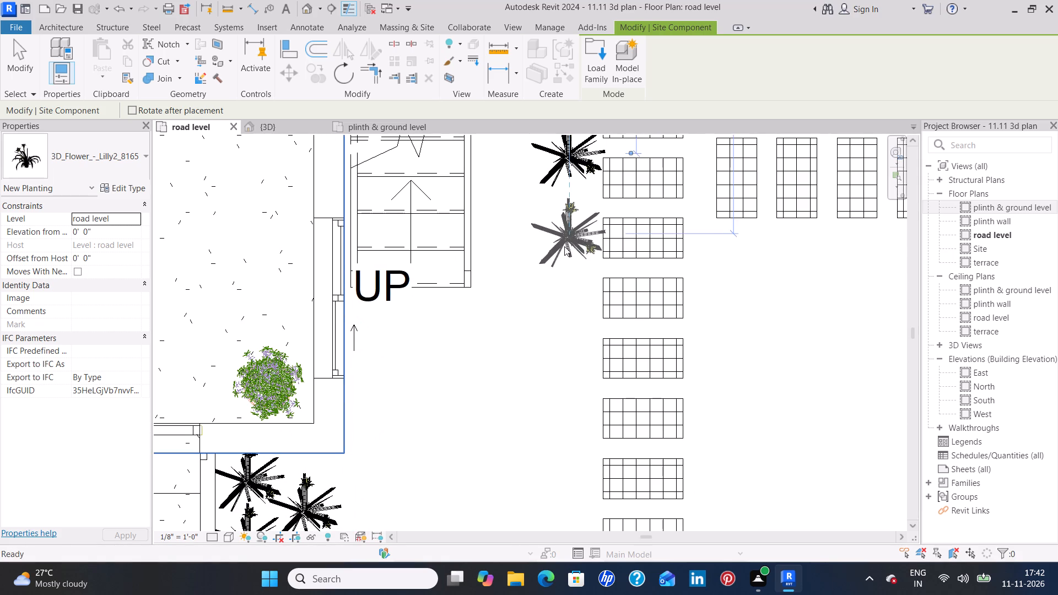
click(570, 266)
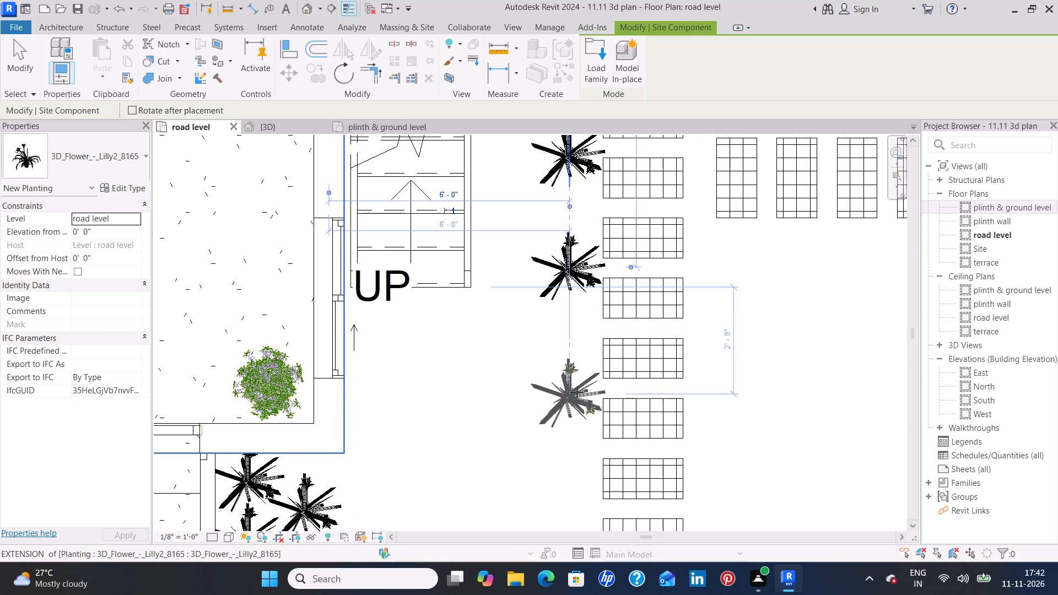
click(577, 392)
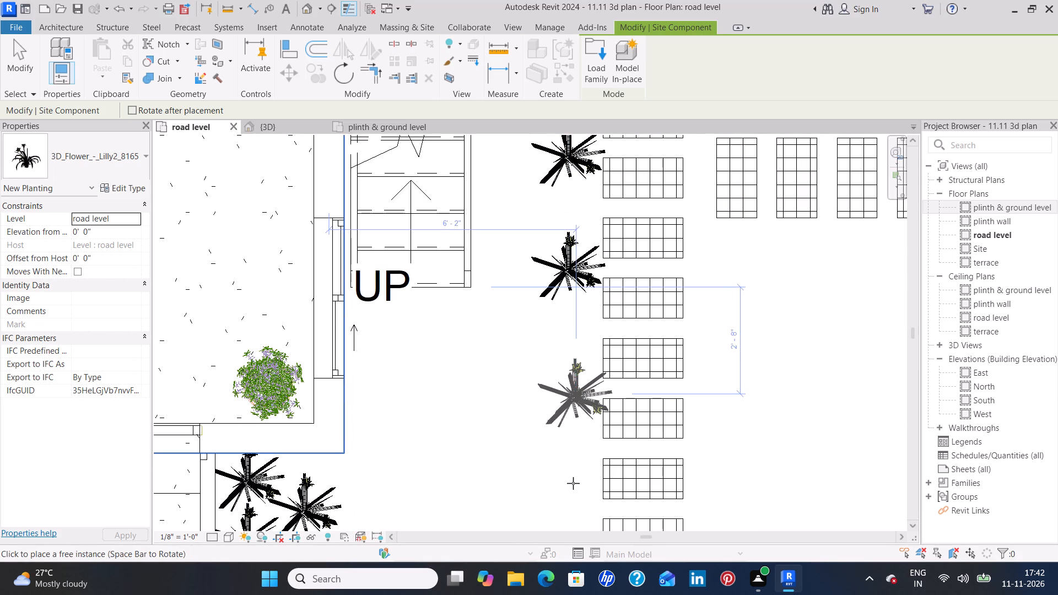
middle_drag(573, 483, 573, 267)
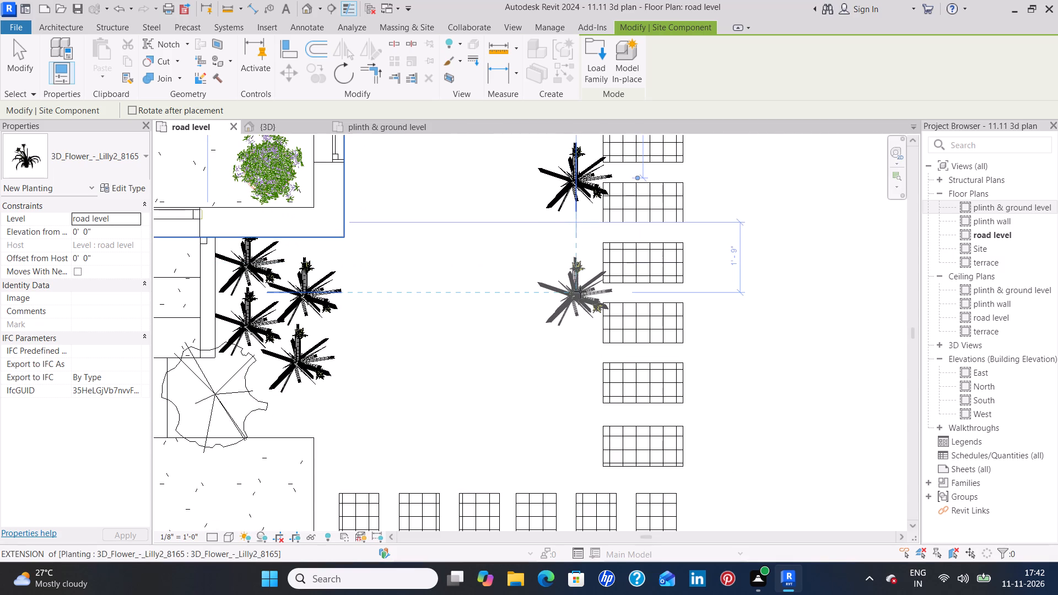
click(580, 294)
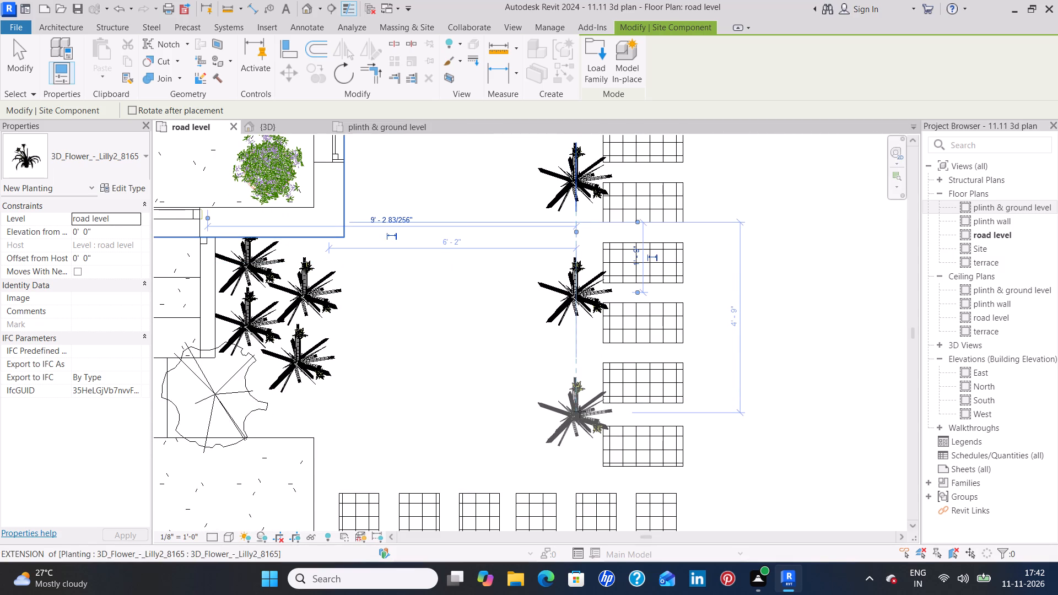
click(580, 412)
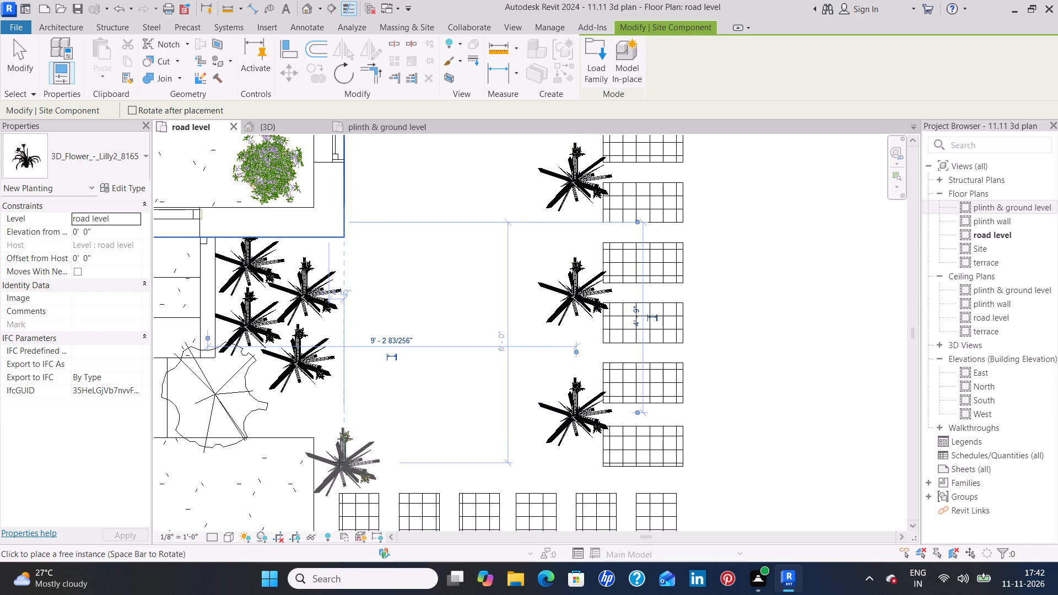
Place two lilies along the house side of the short stepping-stone row leading to the driveway, and finish without saving the project.
click(354, 464)
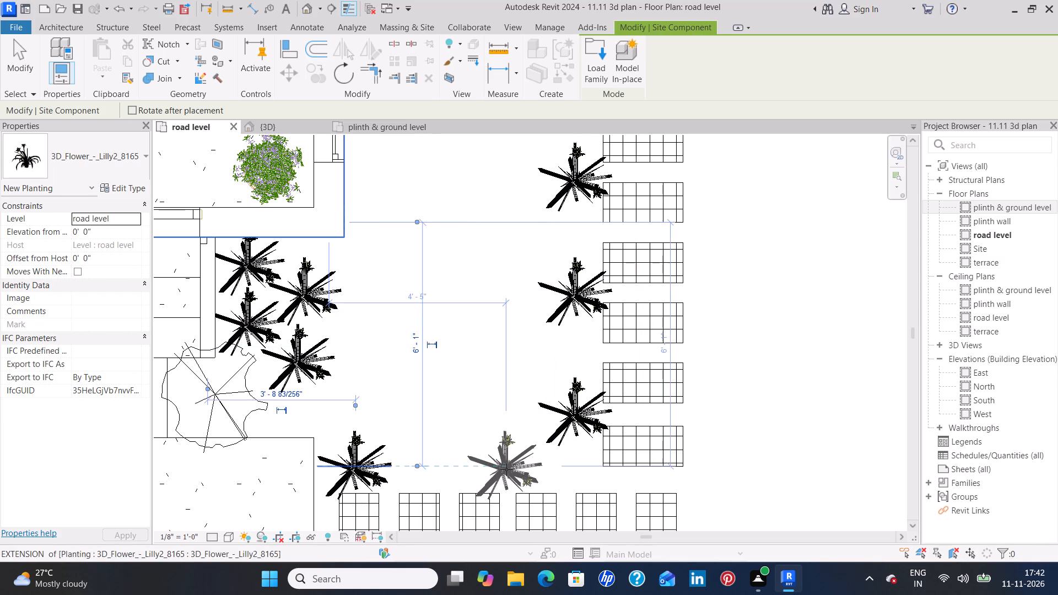
click(508, 471)
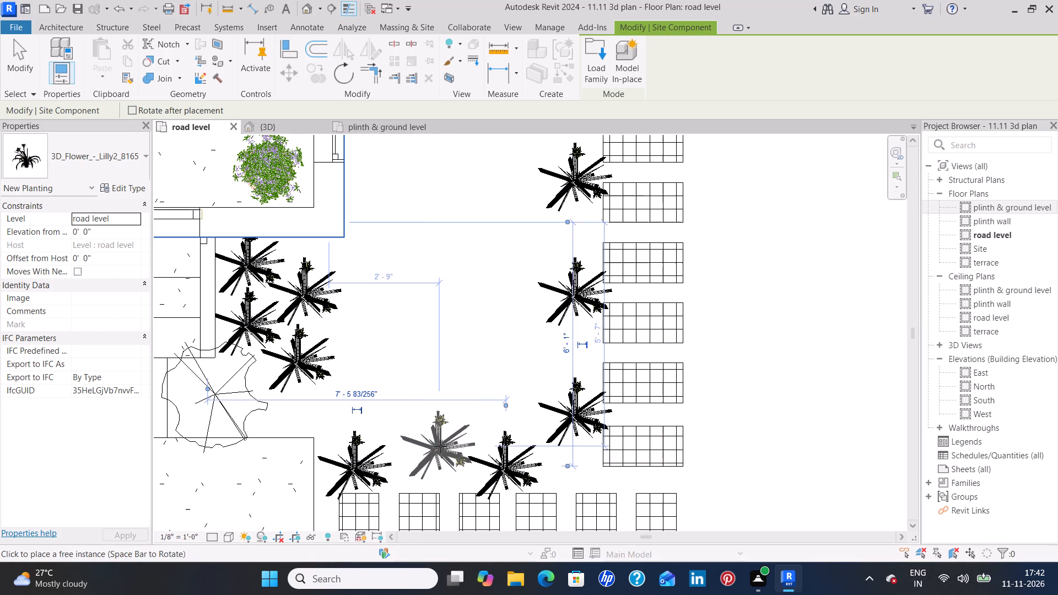
key(Escape)
key(Escape)
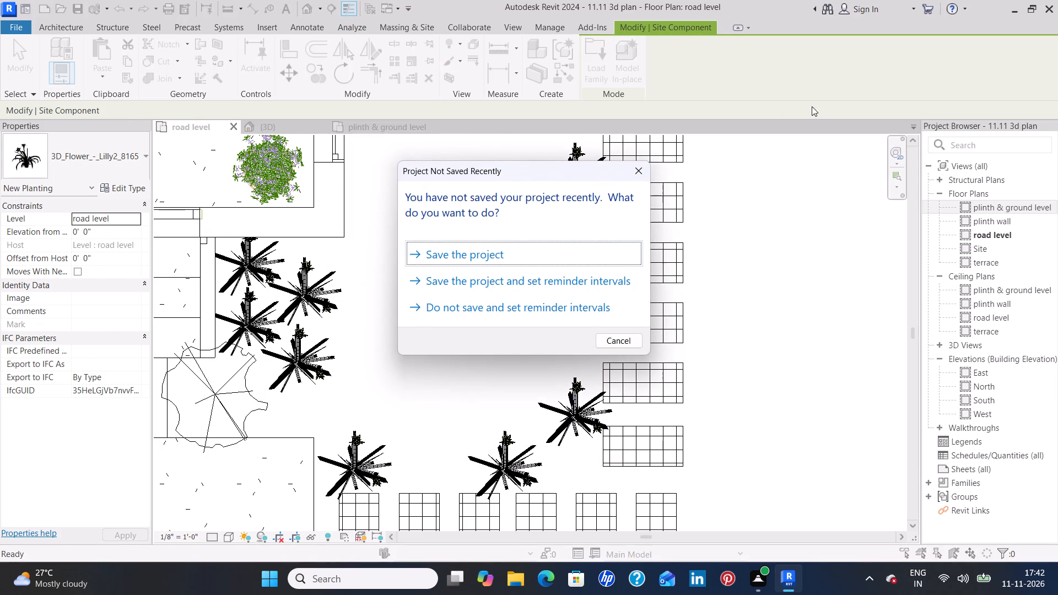
click(639, 172)
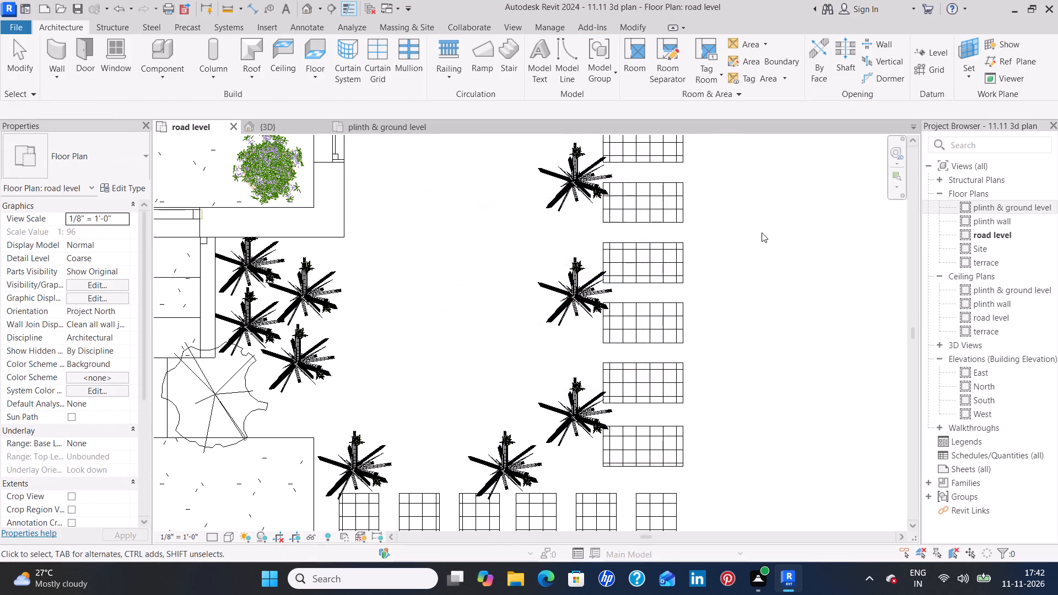
Examine the lily planting along the stepping stones in the road level plan and from several angles in the 3D view.
scroll(760, 245, down, 8)
middle_drag(789, 234, 732, 357)
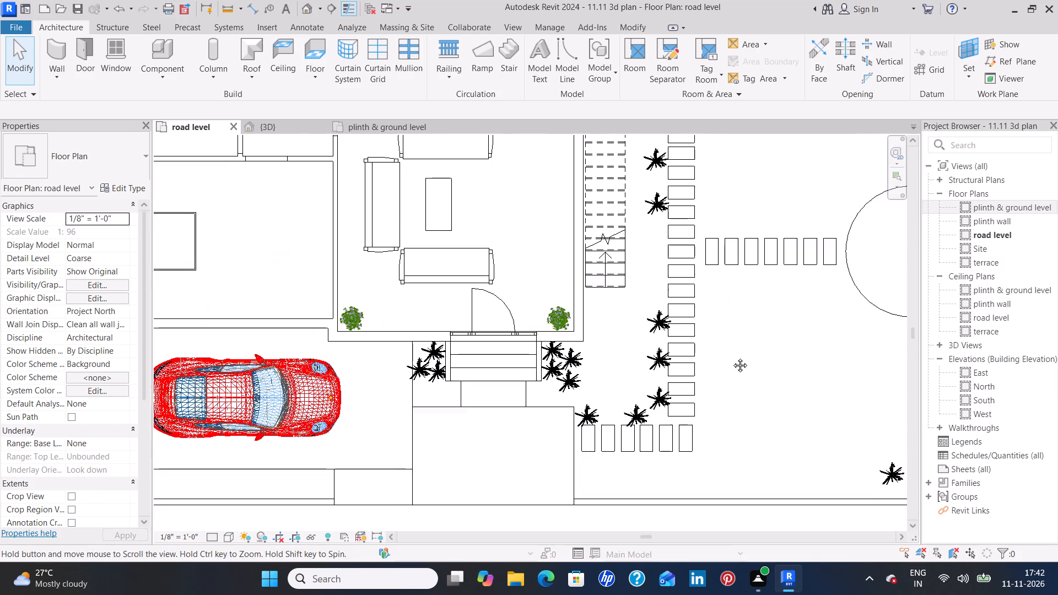
middle_drag(732, 357, 728, 361)
scroll(727, 360, down, 4)
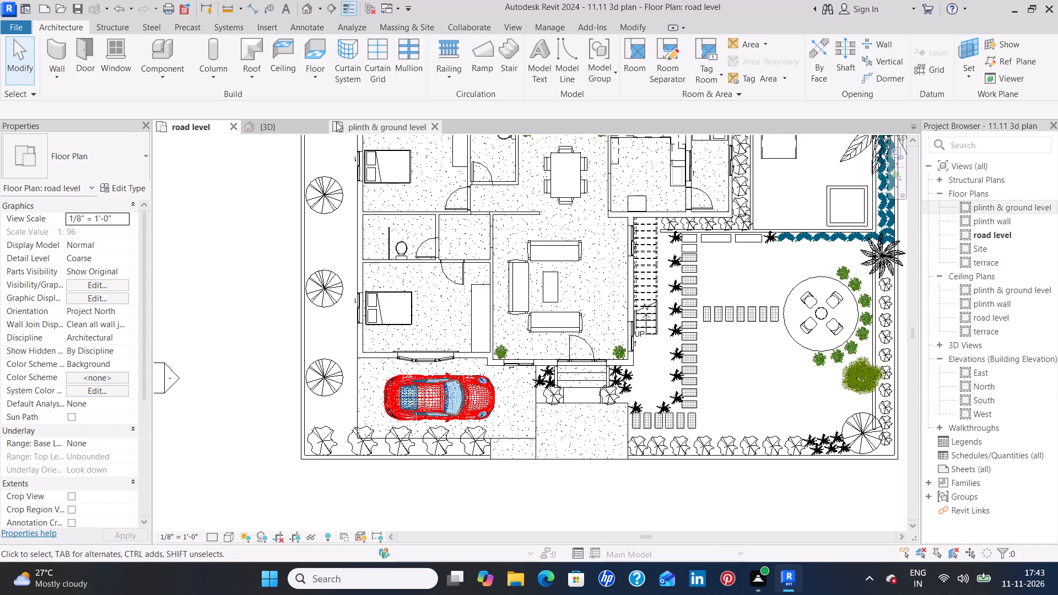
click(281, 122)
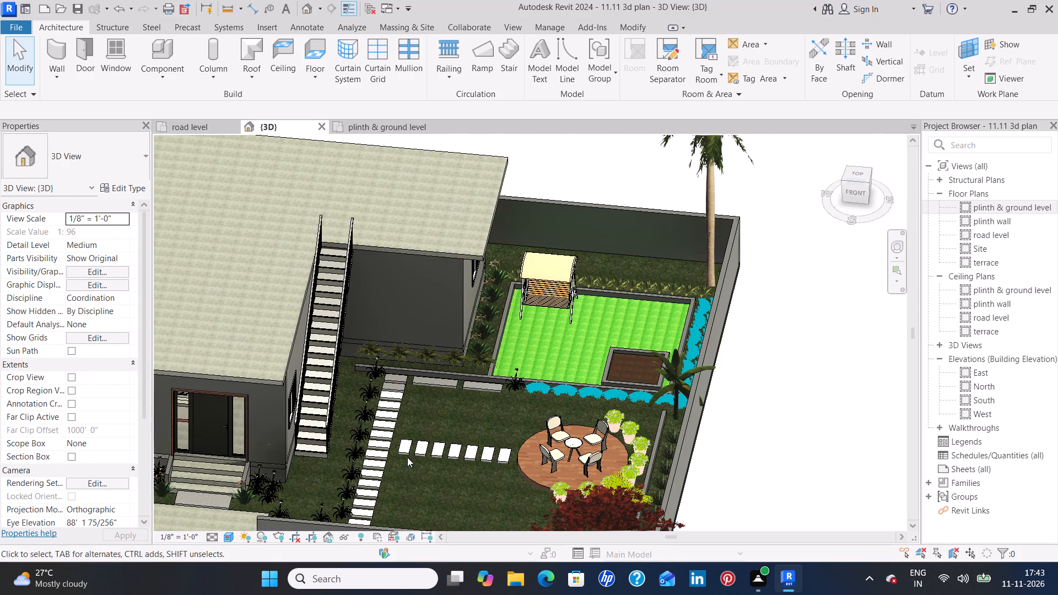
scroll(455, 494, down, 3)
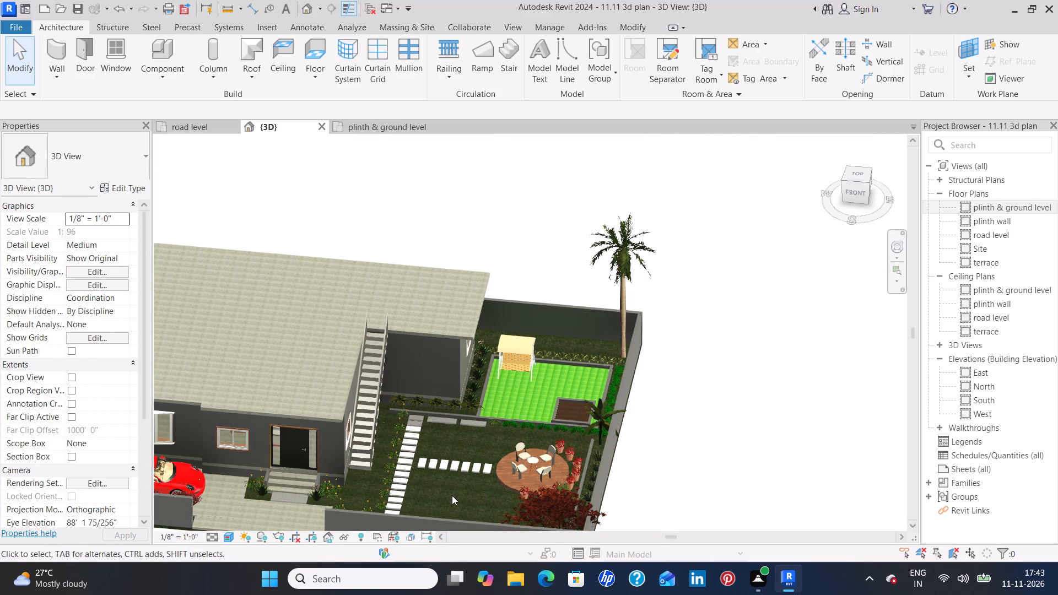
key(Escape)
key(Escape)
key(Escape)
key(Escape)
key(Escape)
middle_drag(444, 510, 444, 504)
shift+middle_drag(450, 489, 454, 480)
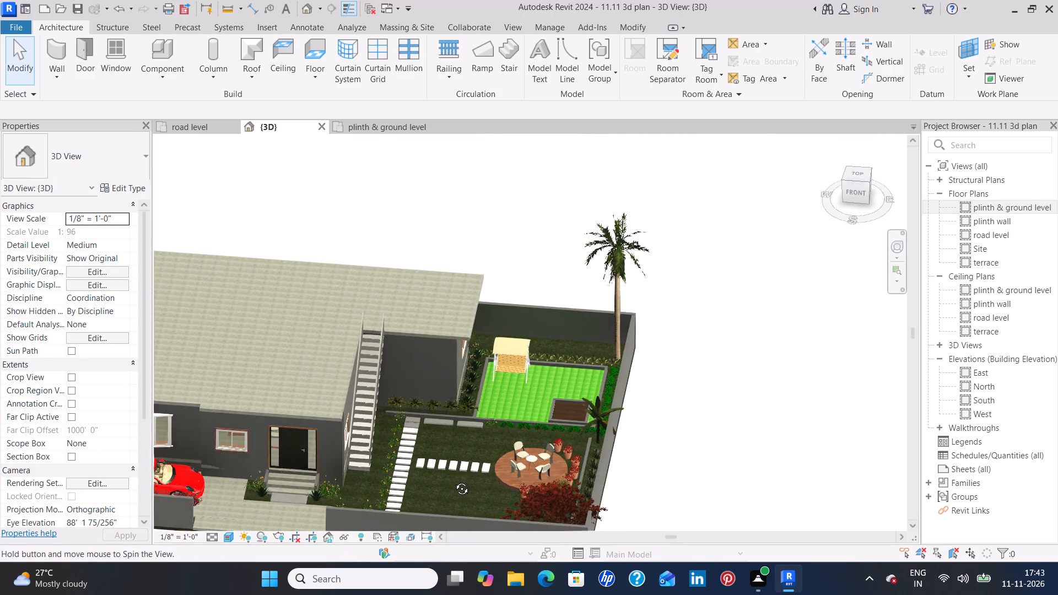
shift+middle_drag(454, 480, 511, 496)
middle_drag(481, 499, 466, 361)
shift+middle_drag(478, 365, 393, 378)
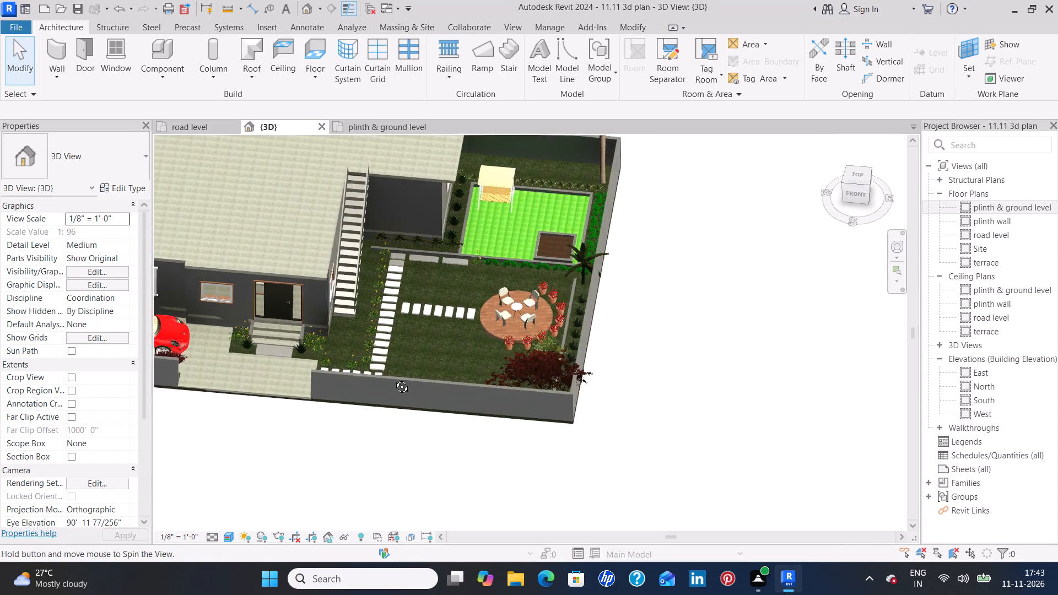
shift+middle_drag(393, 378, 299, 313)
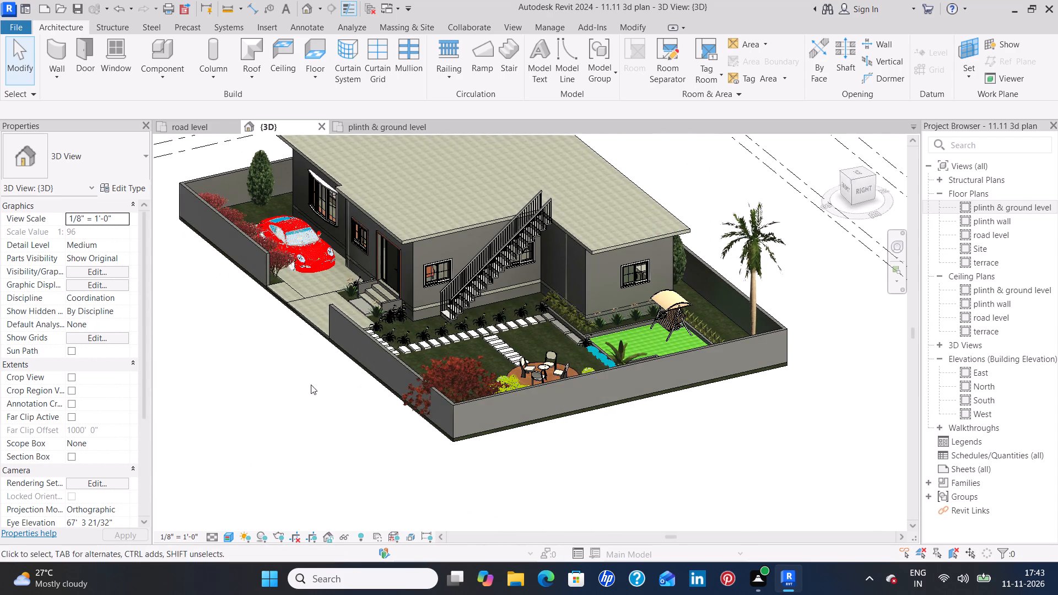
middle_drag(560, 442, 571, 504)
shift+middle_drag(571, 505, 573, 510)
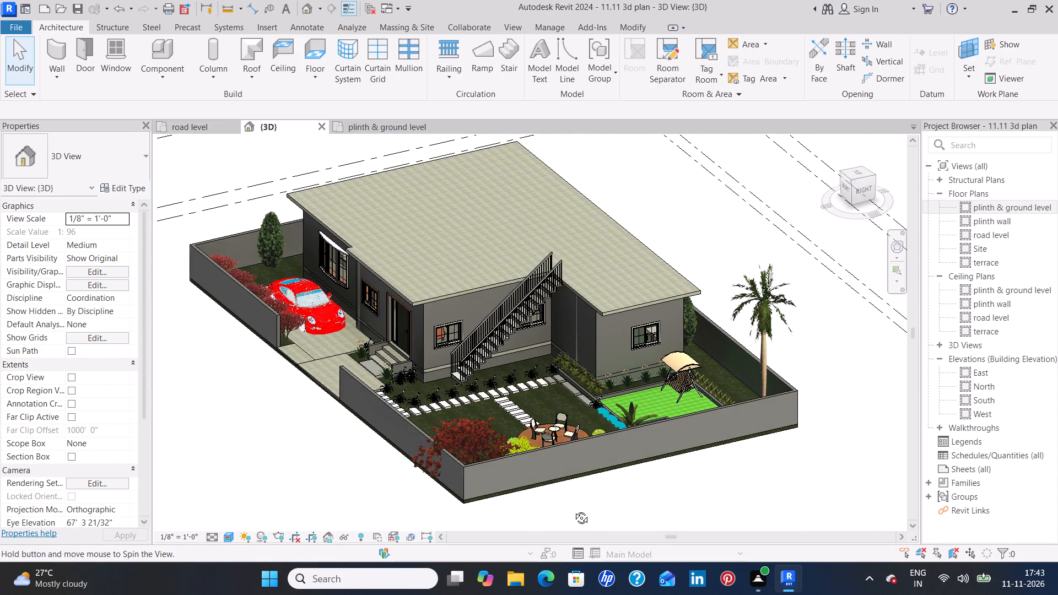
shift+middle_drag(573, 510, 580, 531)
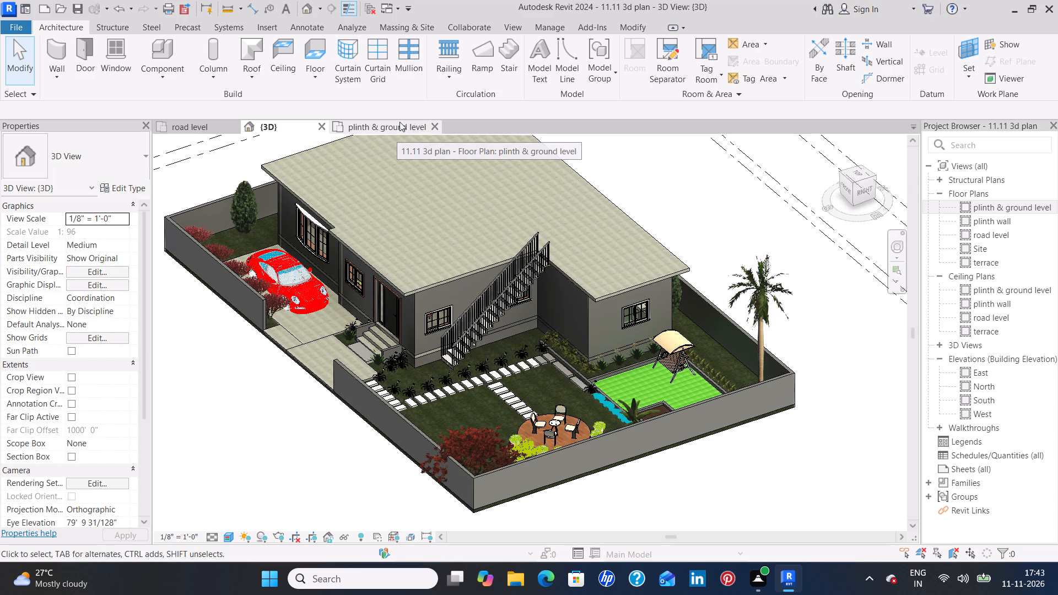
Create a perspective camera view from the terrace plan, set beyond the garden's street-side corner and aimed diagonally across the house.
double_click(992, 266)
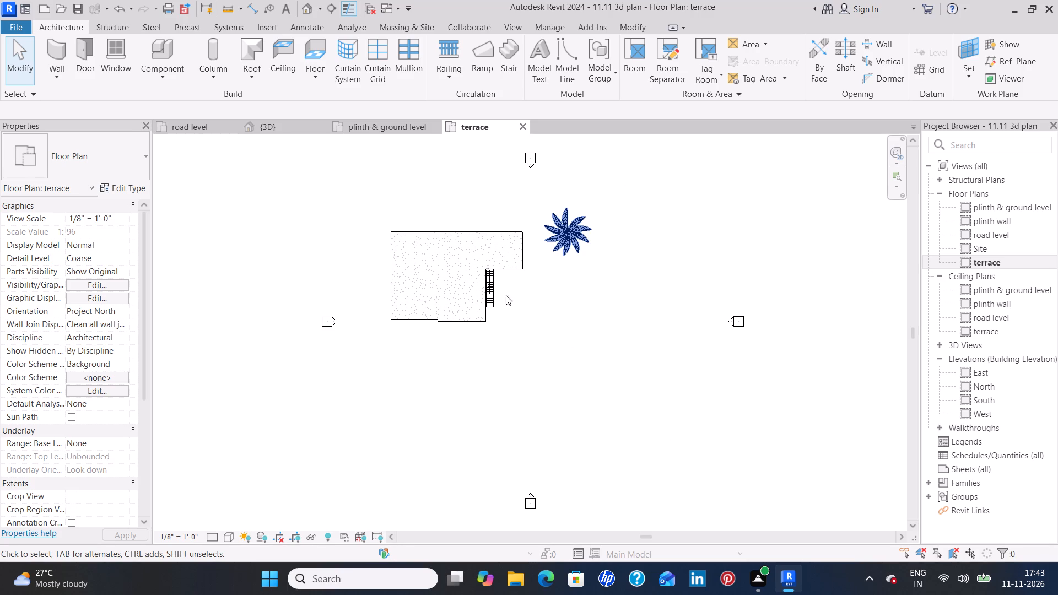
click(521, 26)
click(428, 83)
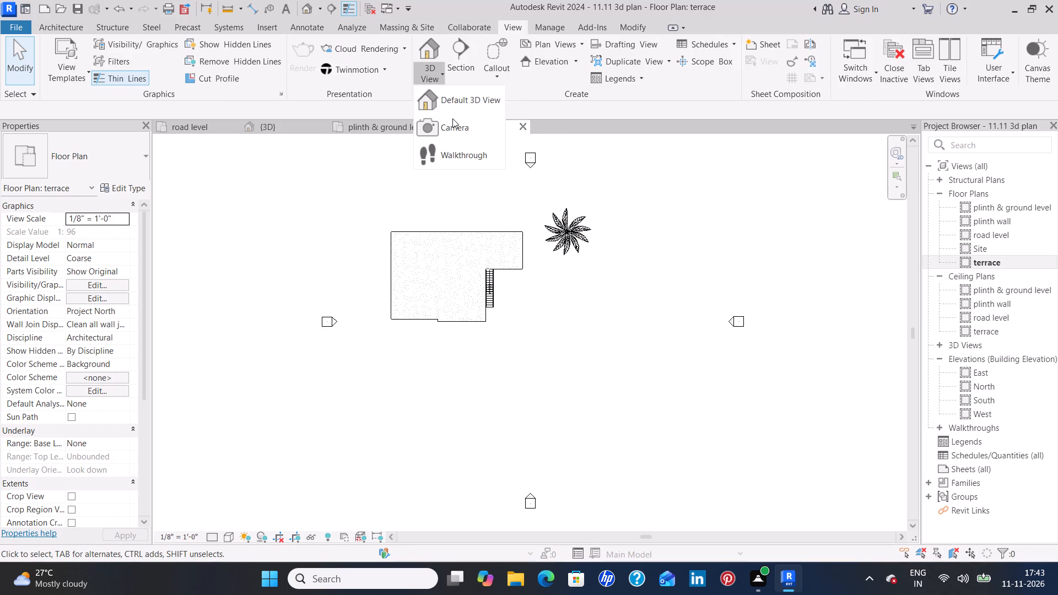
click(457, 129)
click(648, 452)
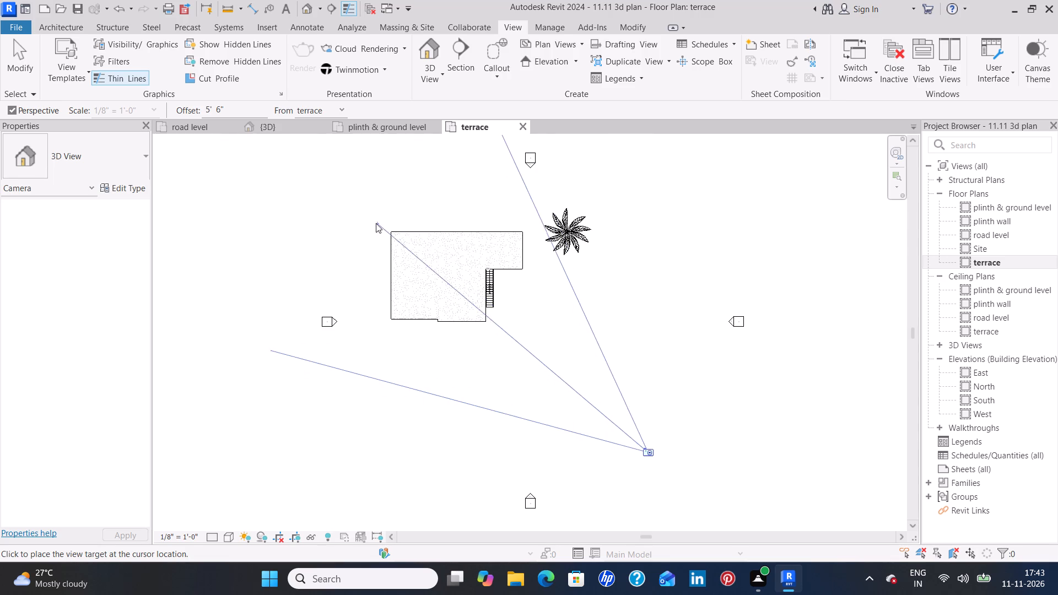
click(422, 187)
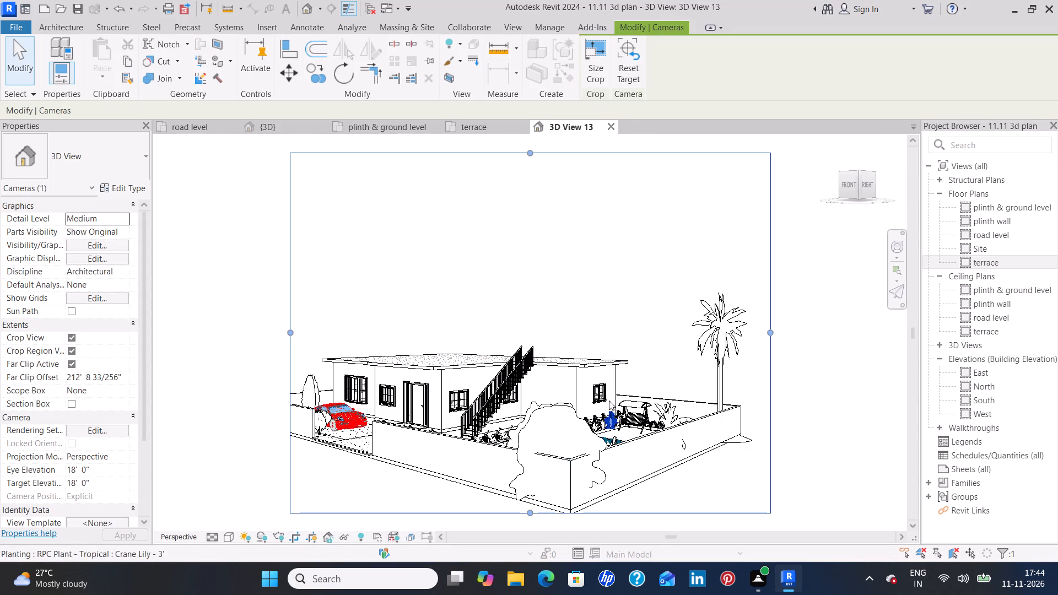
Orbit the new camera view to a raised viewpoint over the roof and garden, with an eye elevation of about 38'-2".
shift+middle_drag(645, 277, 655, 292)
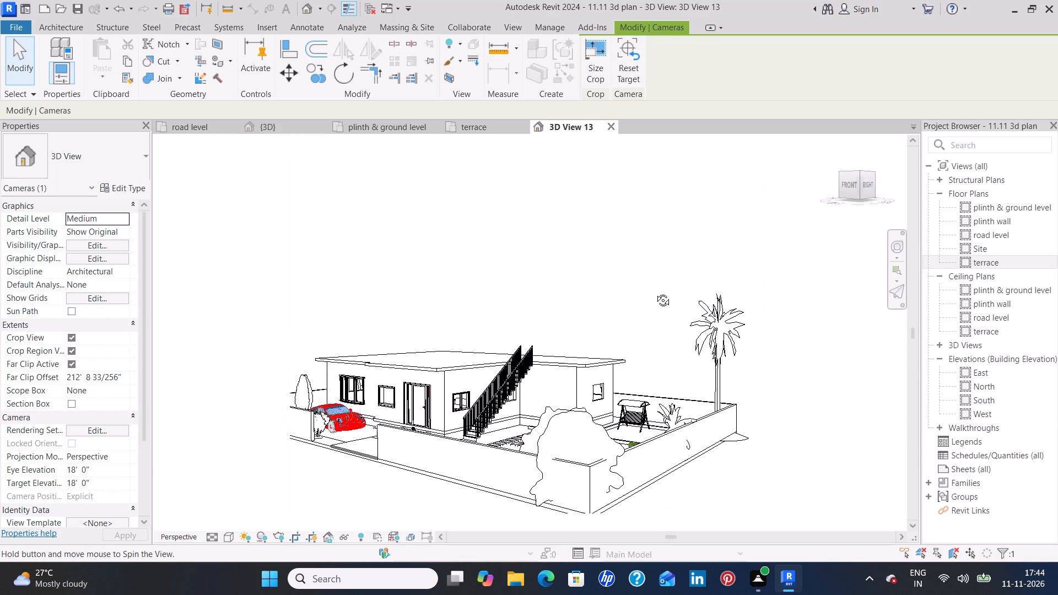
shift+middle_drag(655, 292, 587, 338)
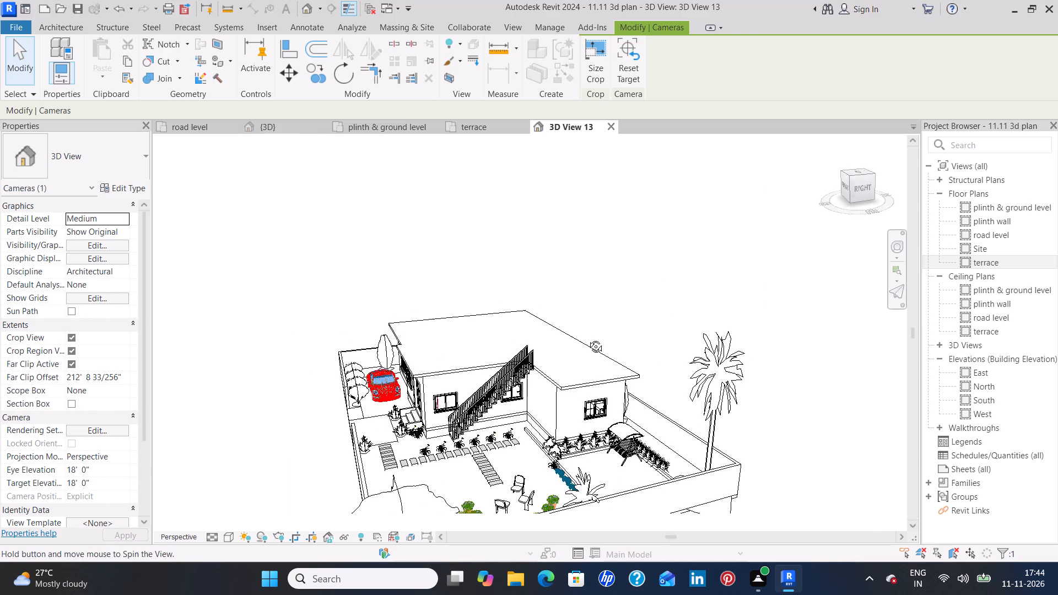
shift+middle_drag(587, 338, 615, 326)
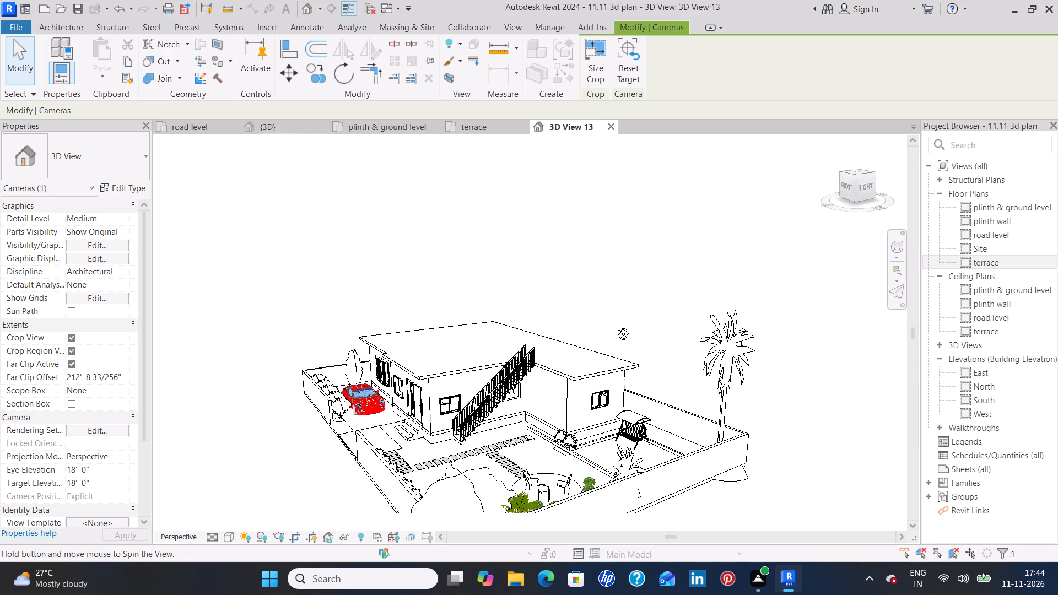
shift+middle_drag(615, 326, 622, 328)
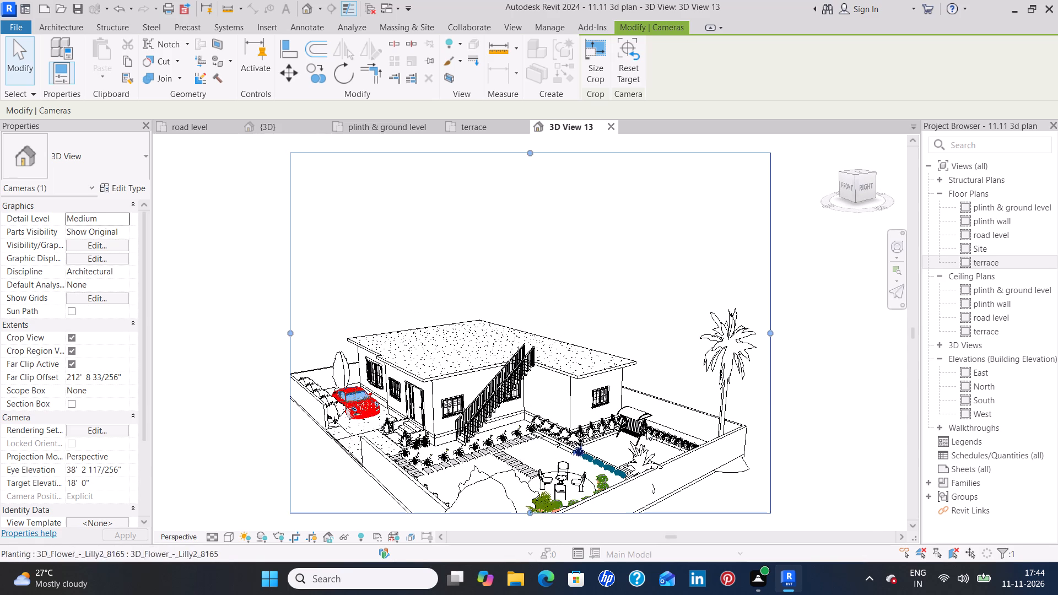
Extend the lower edge of the camera view's crop region downward to take in the near corner of the boundary wall.
middle_drag(639, 434, 633, 320)
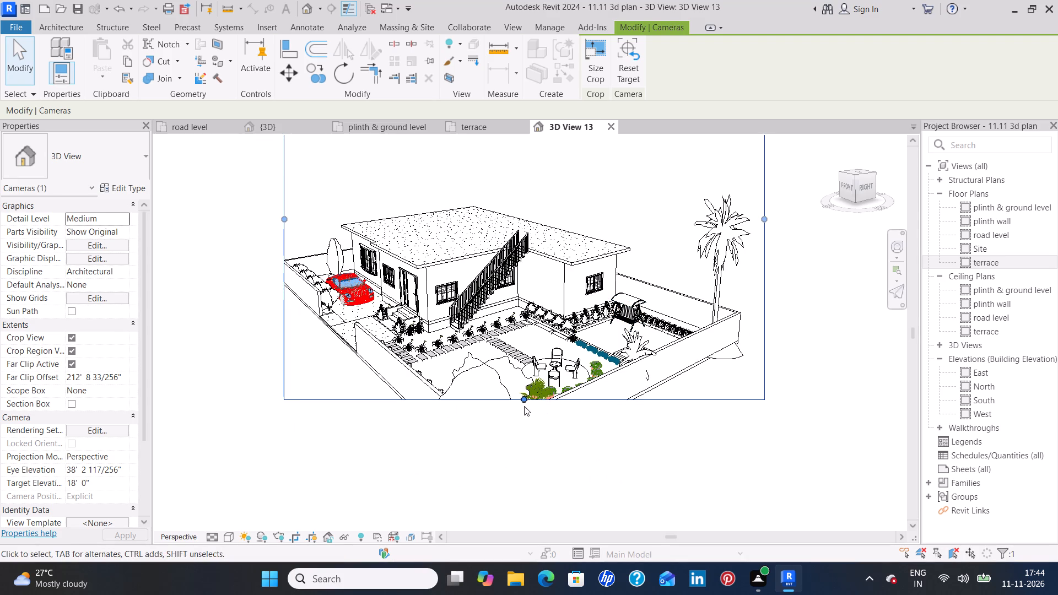
drag(523, 401, 530, 468)
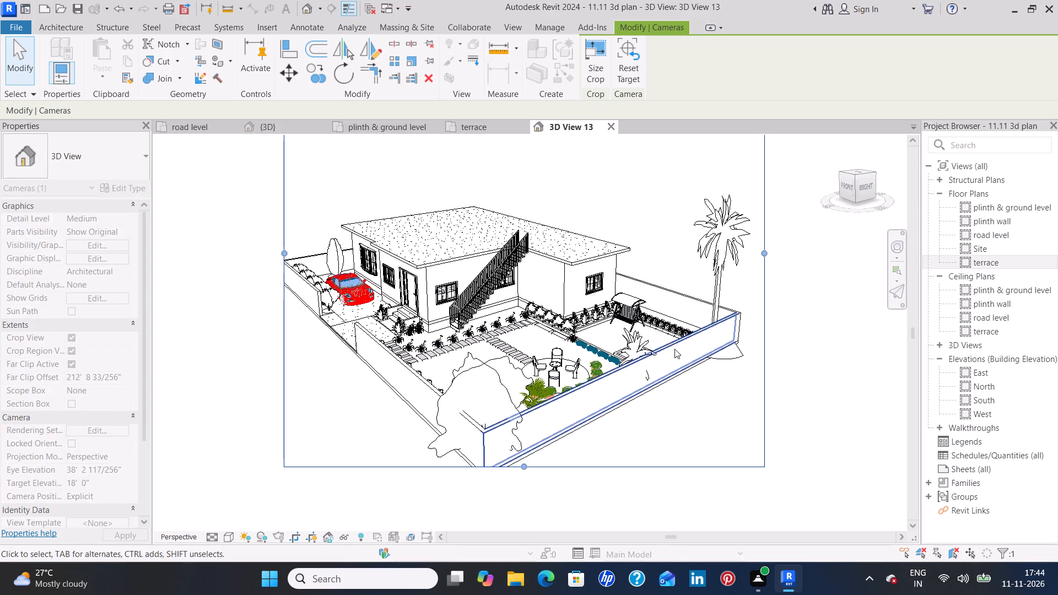
Lower the upper edge of the camera view's crop region to trim the empty space above the house.
middle_drag(748, 269, 747, 361)
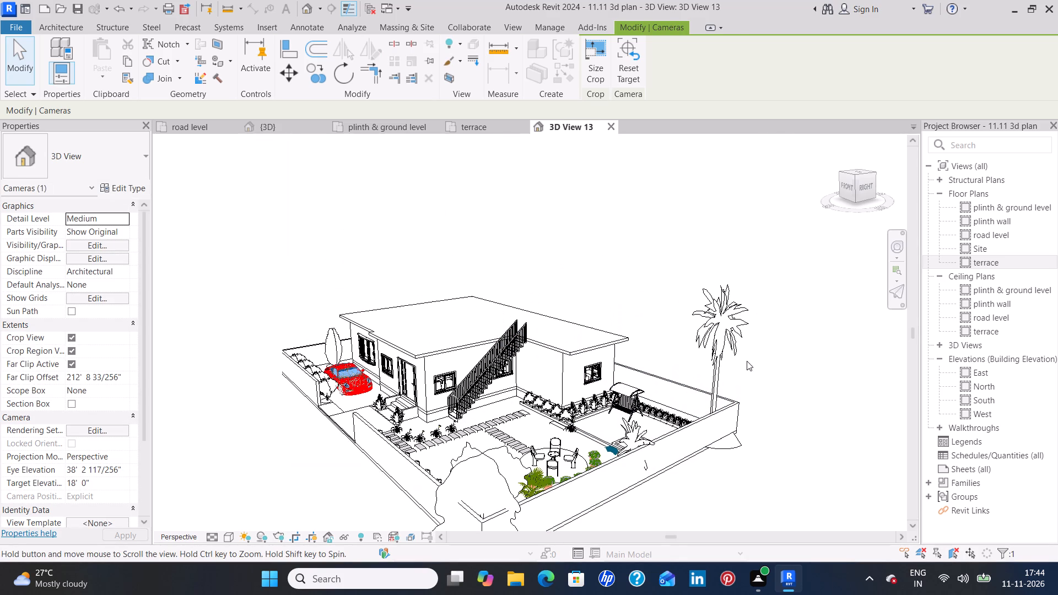
middle_drag(610, 236, 627, 340)
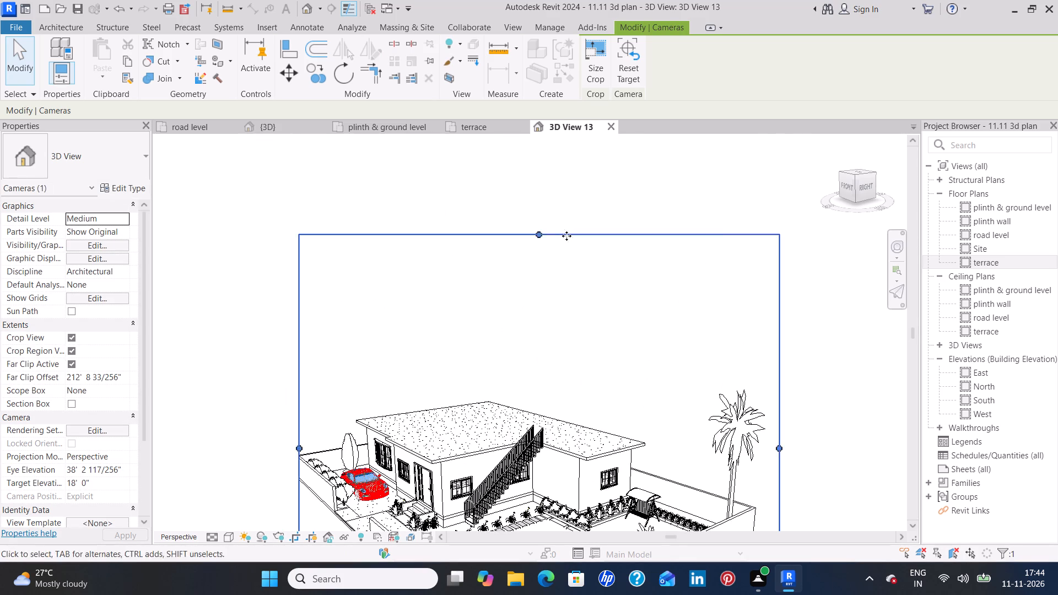
drag(538, 231, 549, 326)
middle_drag(609, 429, 624, 269)
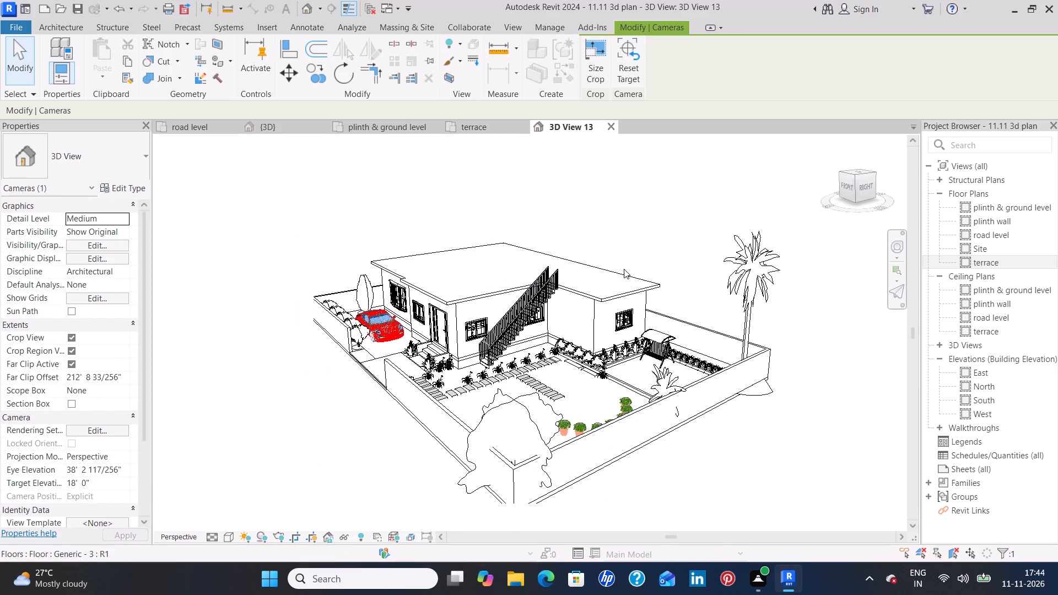
scroll(624, 273, down, 1)
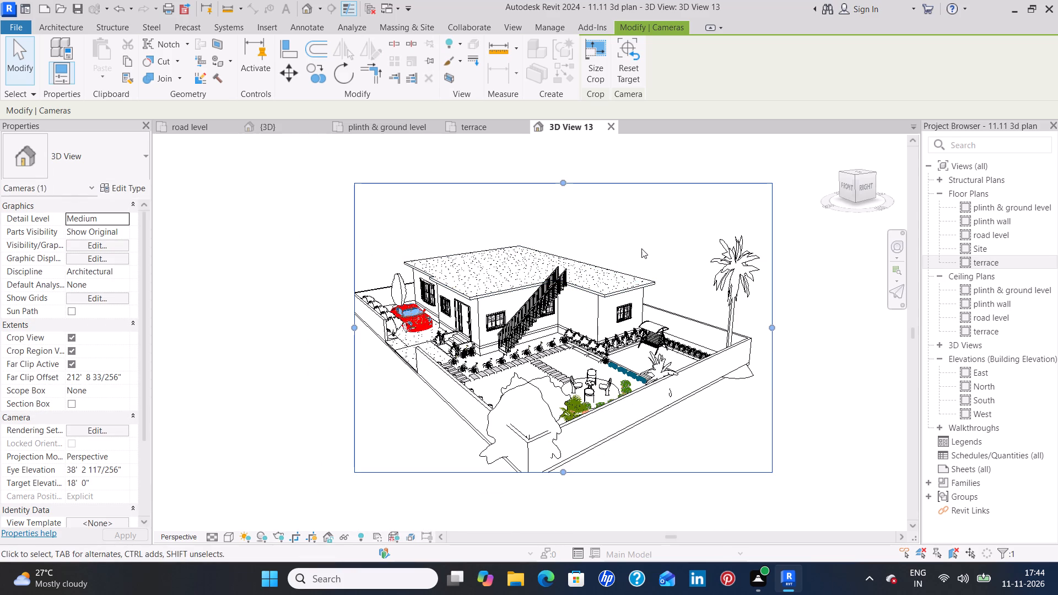
scroll(641, 248, up, 1)
middle_drag(671, 263, 640, 263)
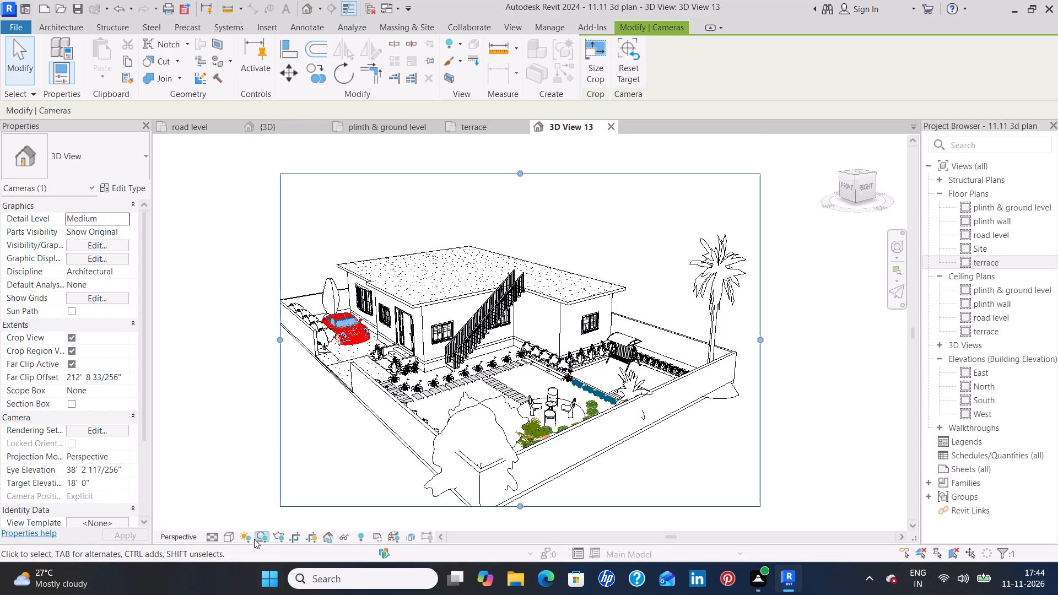
Set the camera view to the Realistic visual style and Fine detail level.
click(228, 538)
click(264, 527)
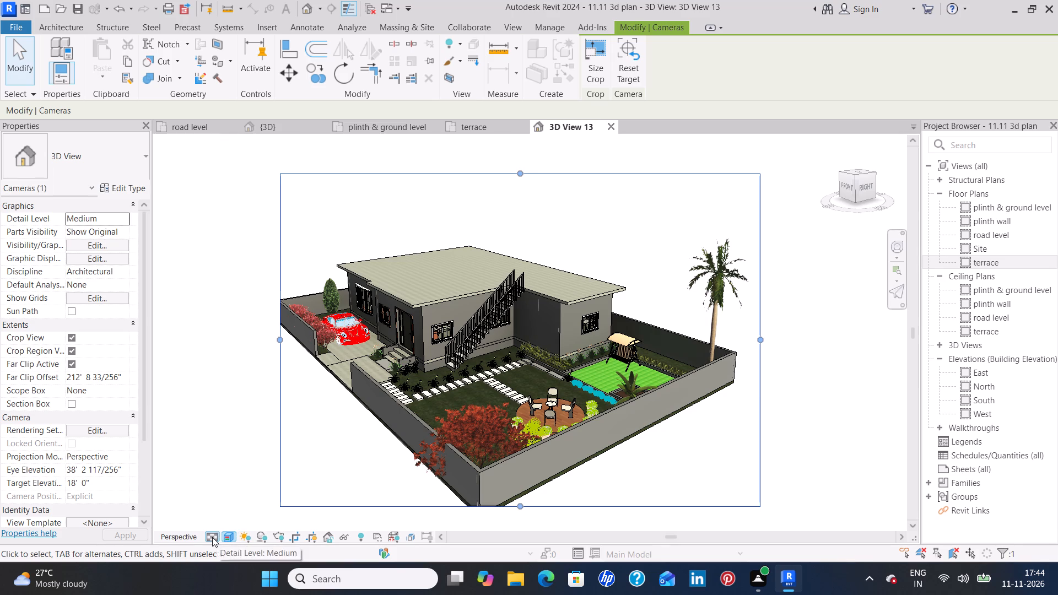
click(212, 537)
click(243, 523)
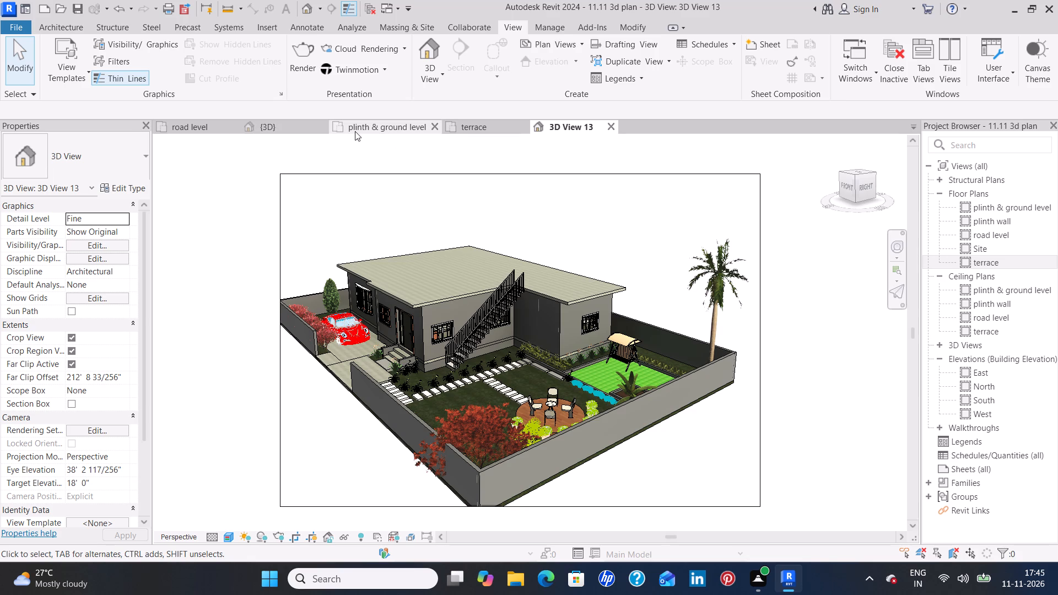
Switch to the terrace floor plan and start placing walls around the roof slab.
click(482, 129)
scroll(522, 246, up, 3)
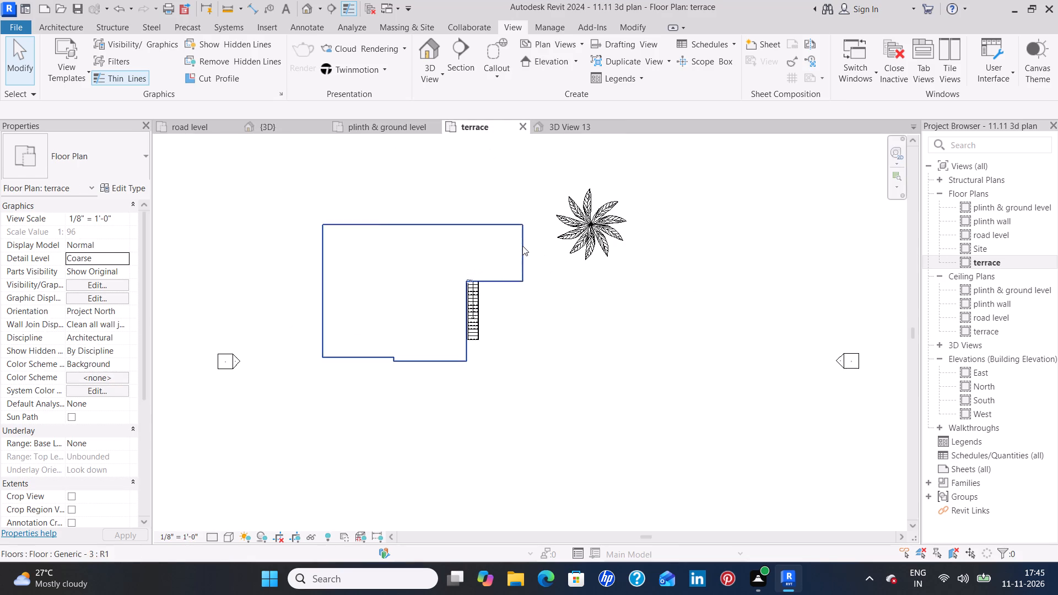
scroll(408, 281, up, 1)
middle_drag(408, 282, 469, 275)
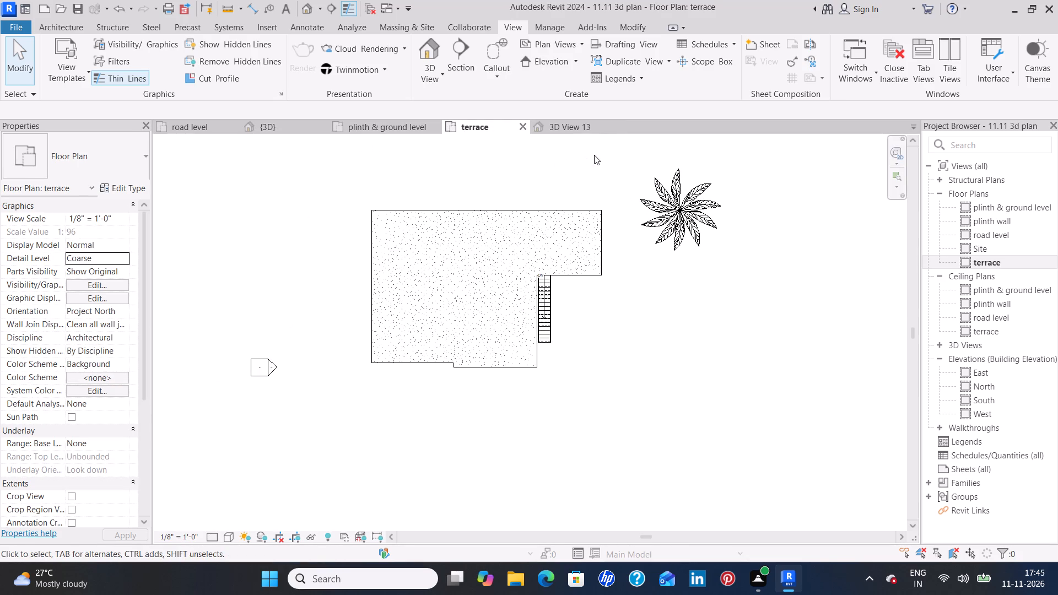
click(66, 28)
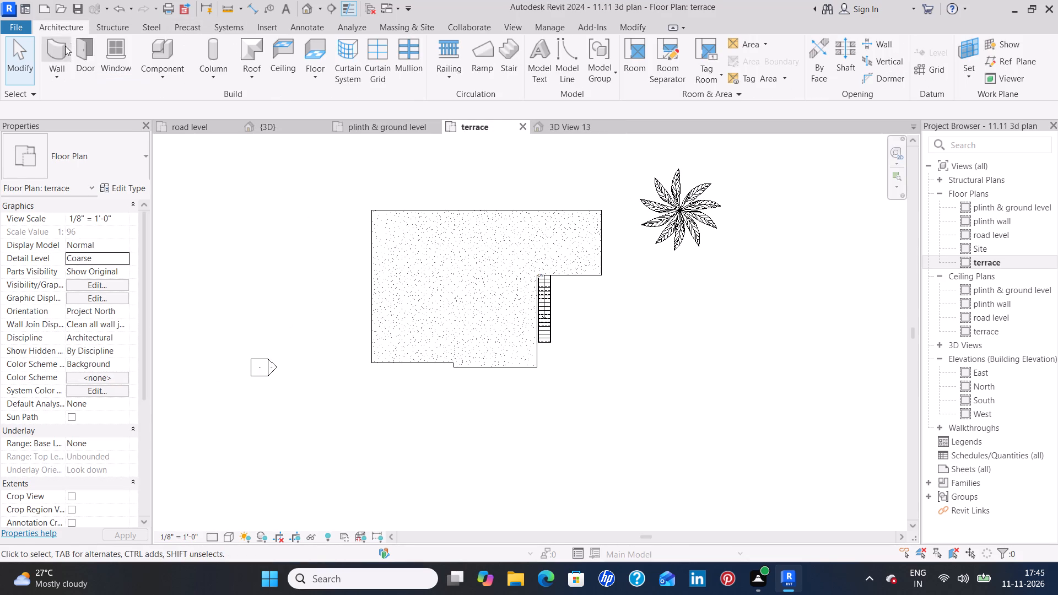
click(52, 54)
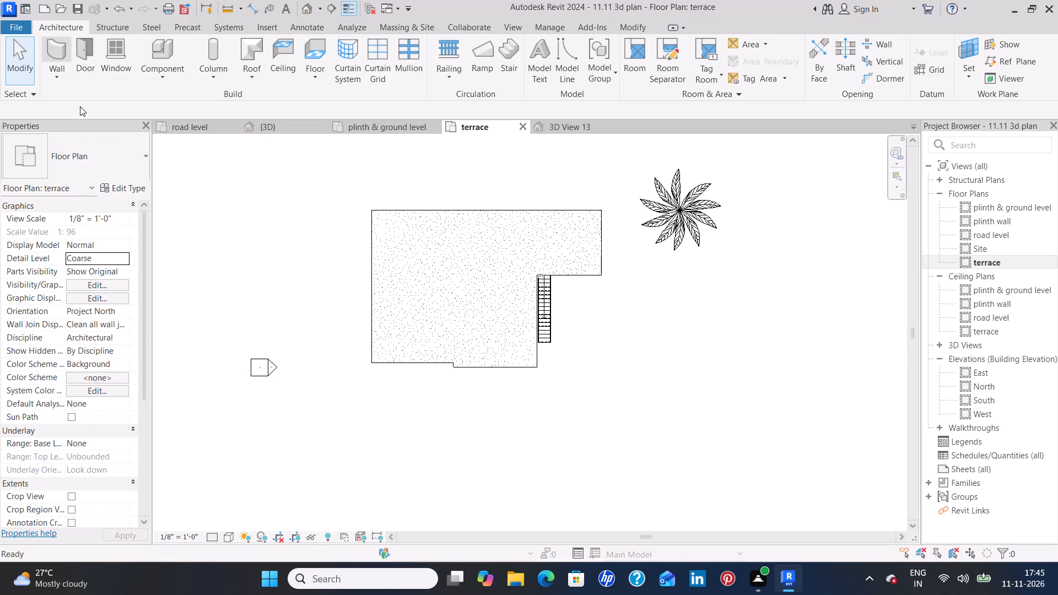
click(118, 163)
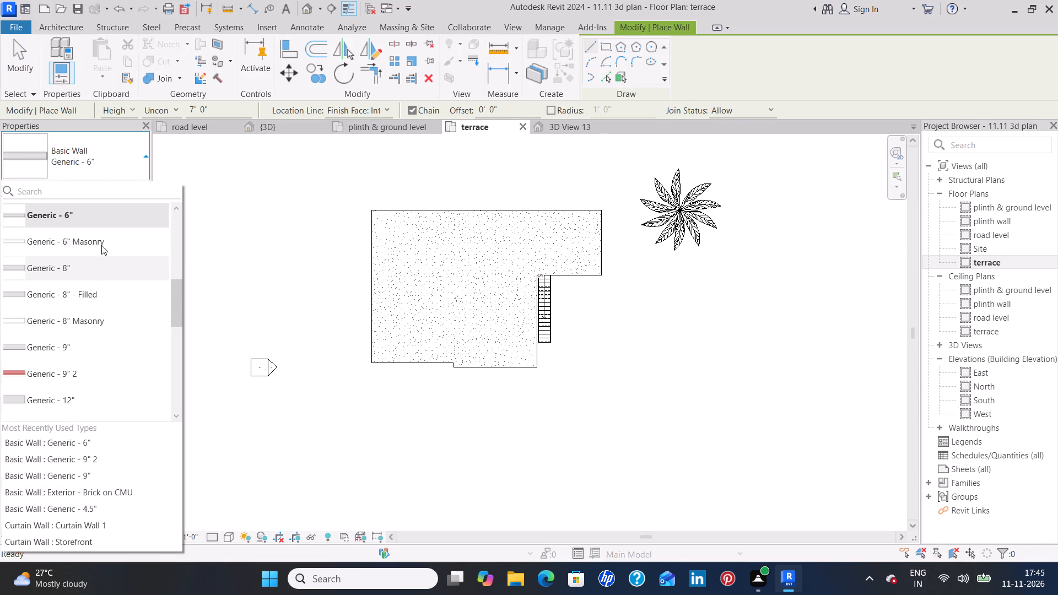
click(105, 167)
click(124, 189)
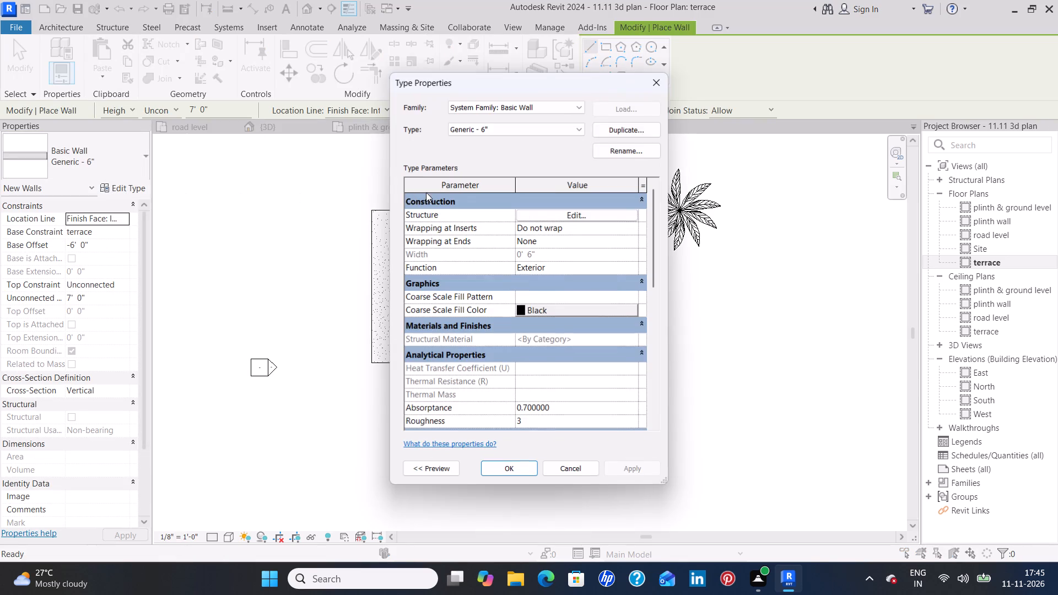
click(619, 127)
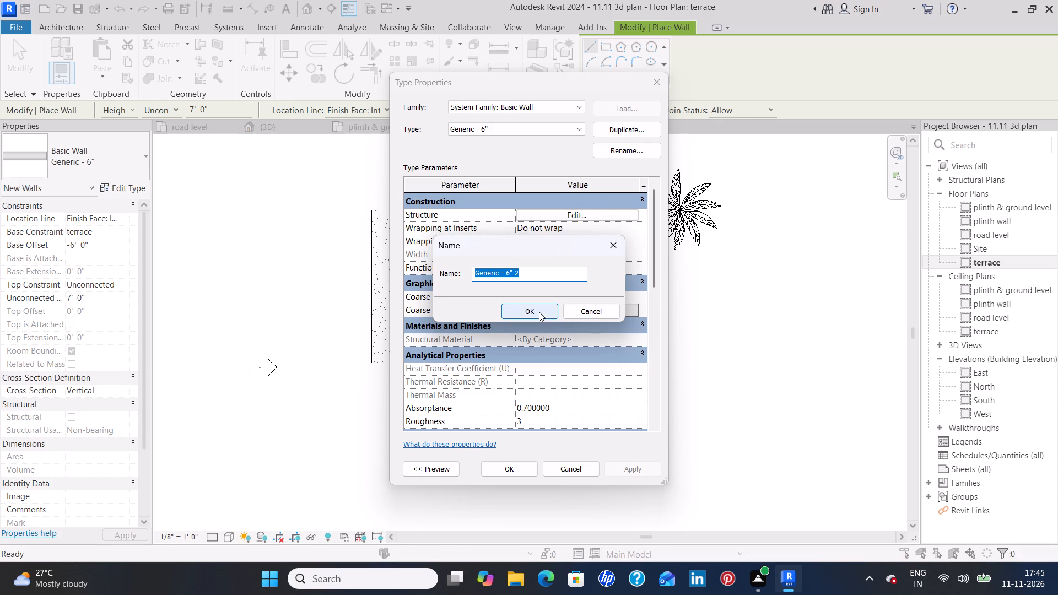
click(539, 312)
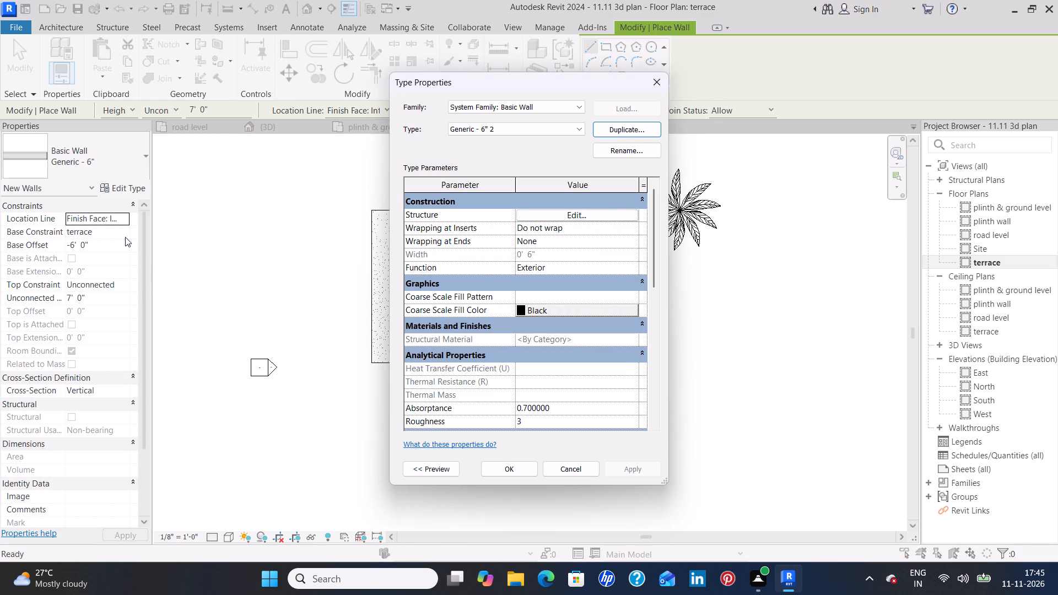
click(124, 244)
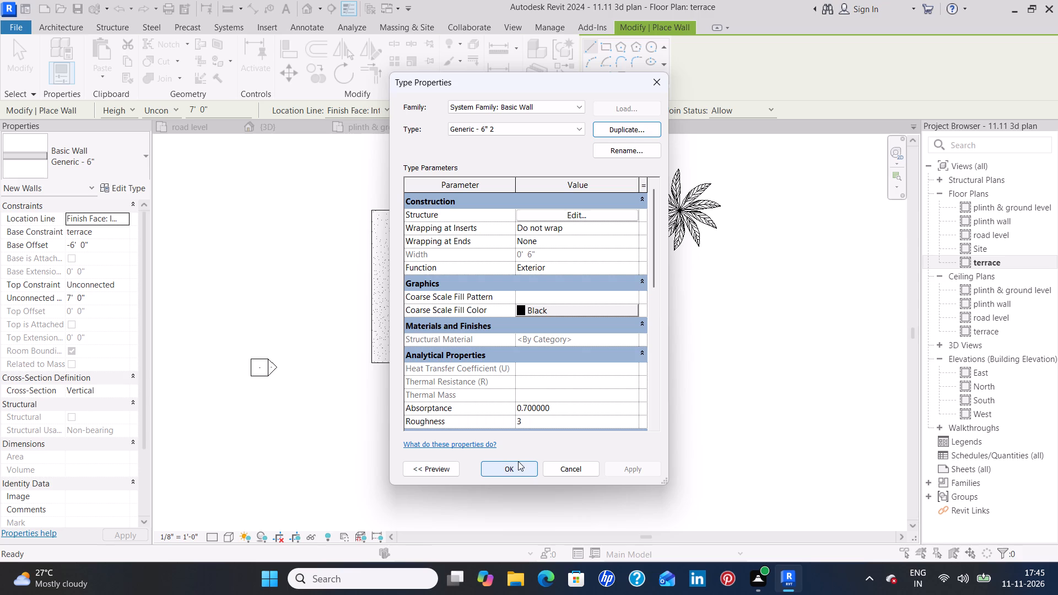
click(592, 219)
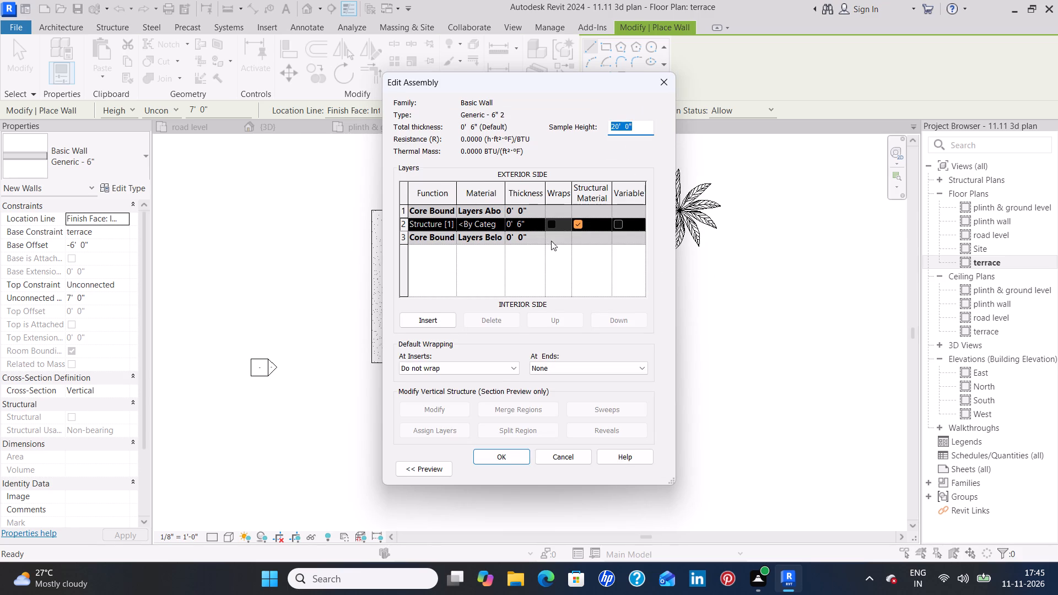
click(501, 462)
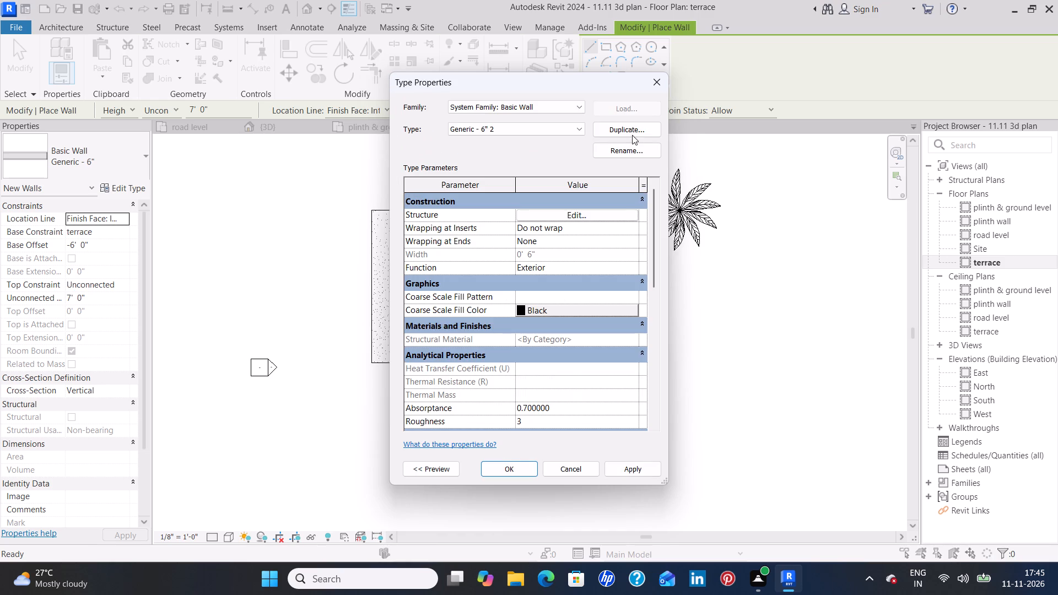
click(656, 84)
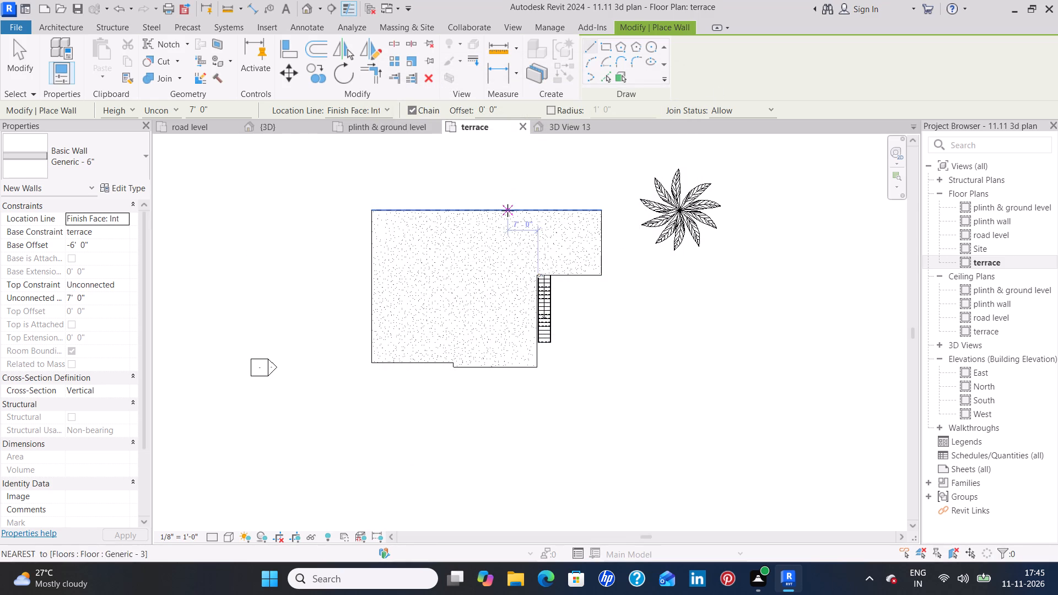
Set the new walls' base offset to 0 from the terrace level and their top constraint up to the plinth wall level.
click(123, 232)
click(123, 232)
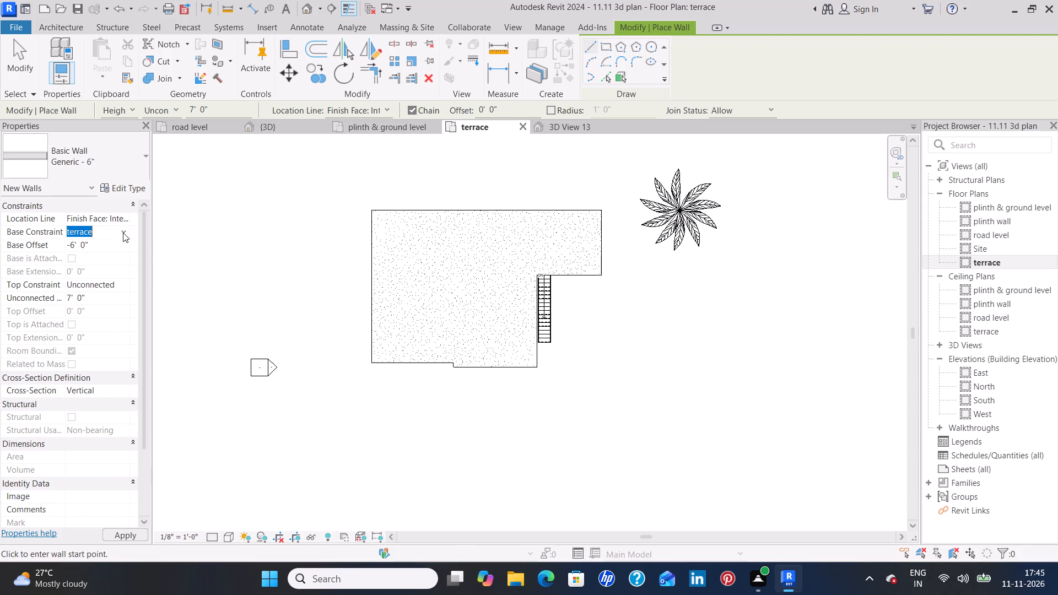
click(121, 287)
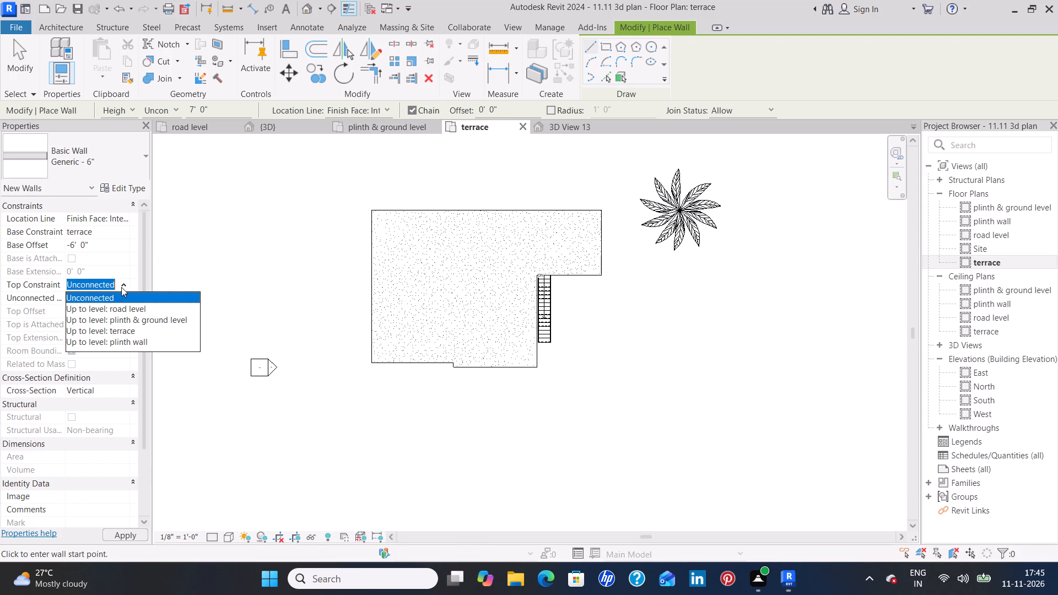
click(148, 345)
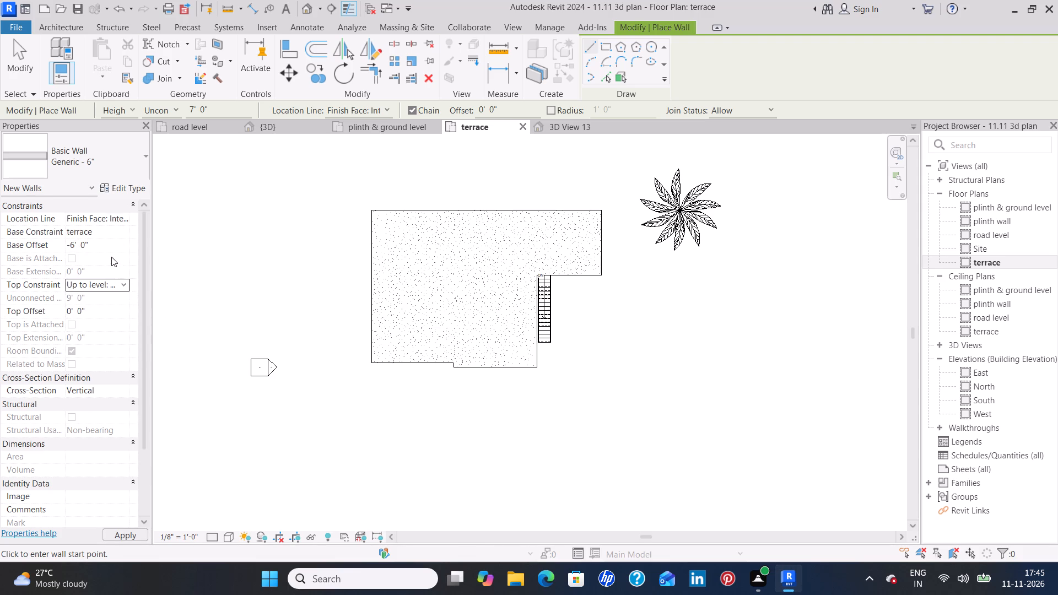
click(110, 243)
key(BackSpace)
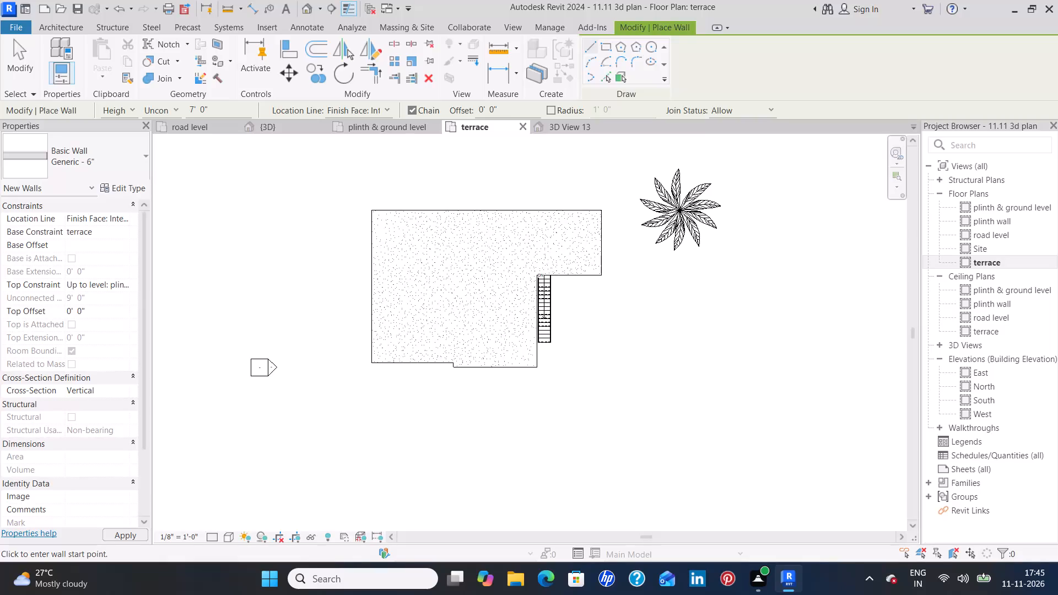
key(0)
click(128, 284)
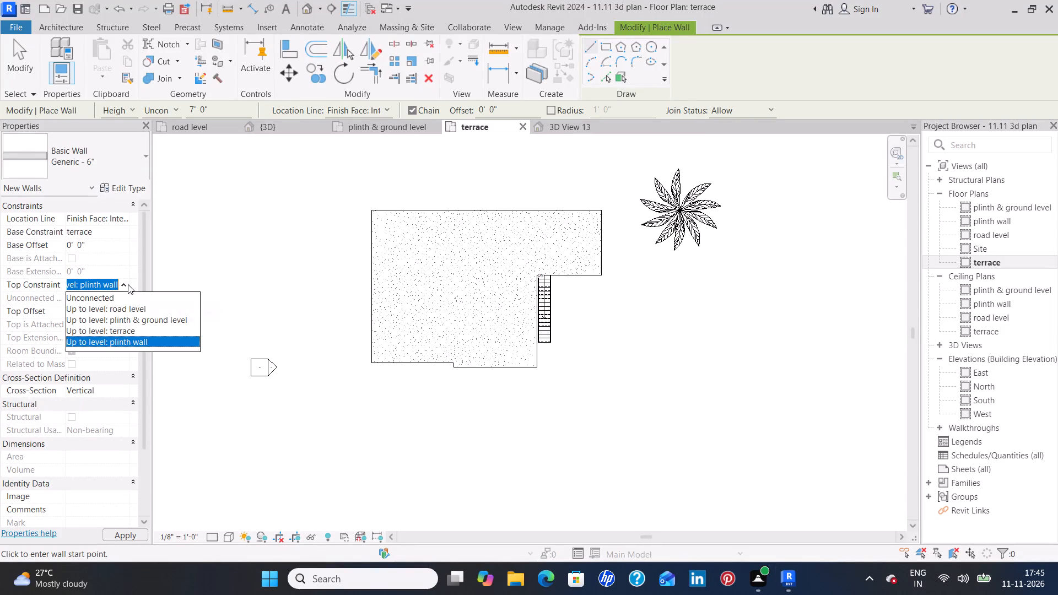
click(147, 345)
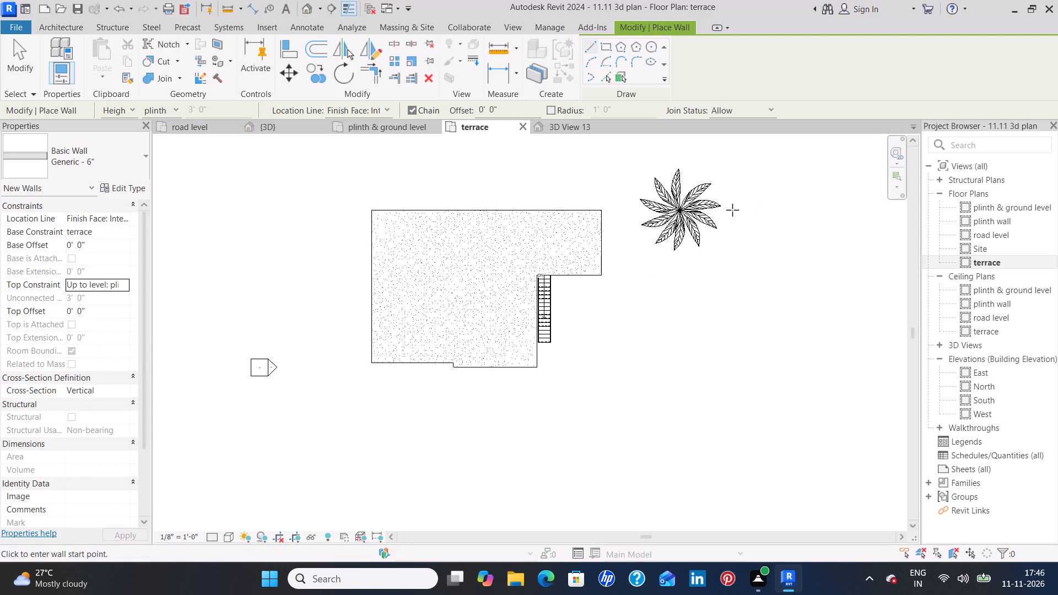
Draw Generic - 6" parapet walls from the staircase's outer edge east about 11'-9", and north about 15' to the slab's northeast corner.
scroll(593, 277, up, 7)
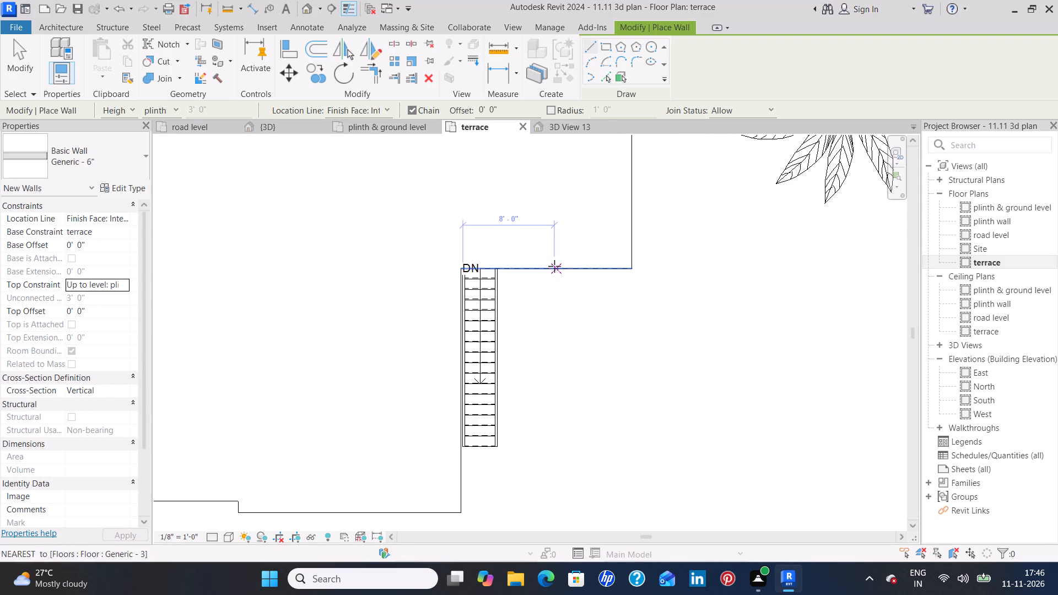
scroll(531, 264, up, 4)
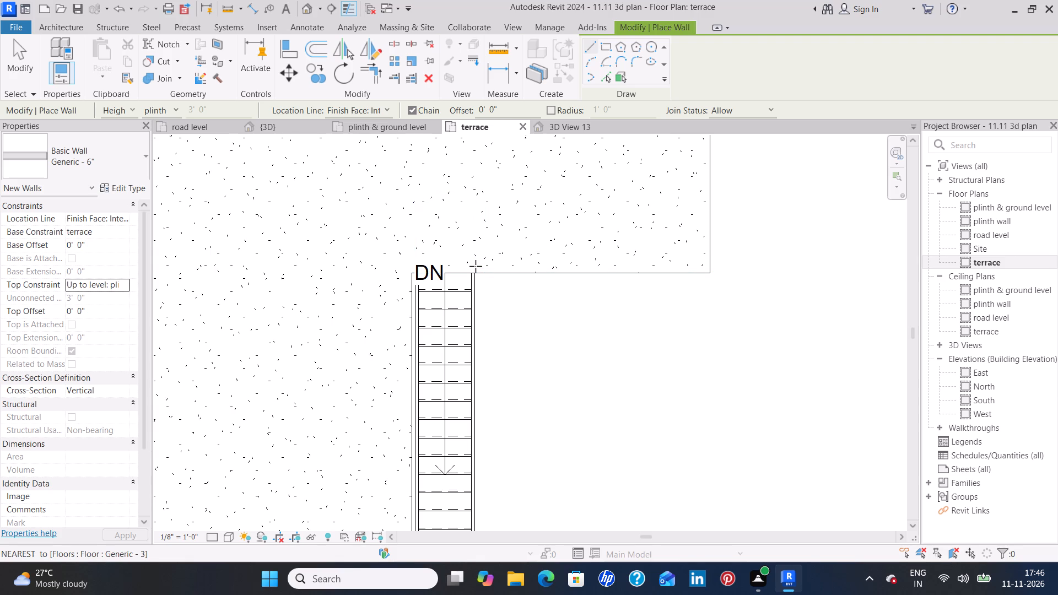
click(475, 267)
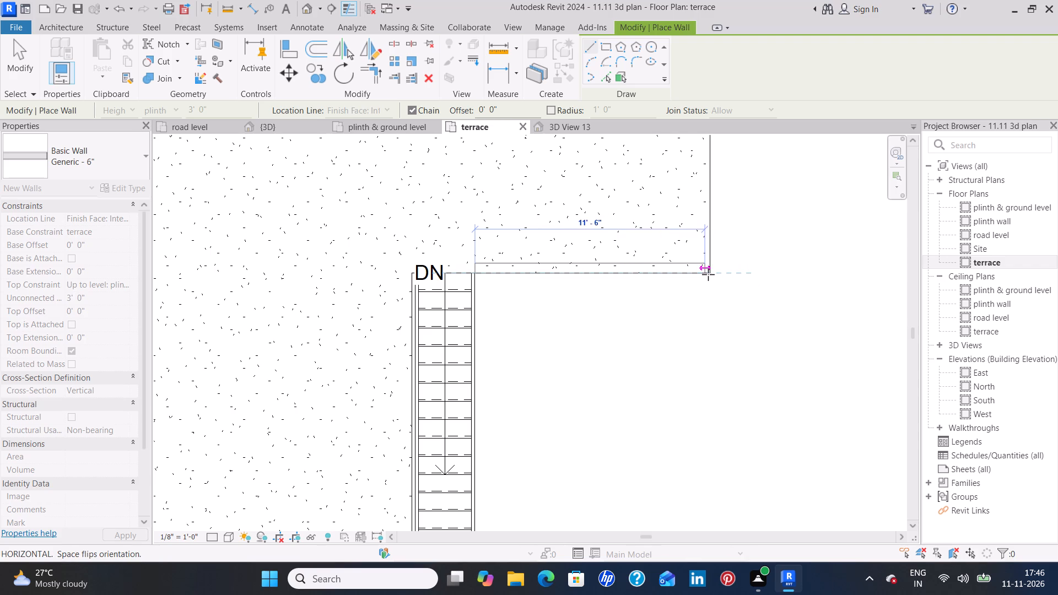
scroll(706, 273, up, 4)
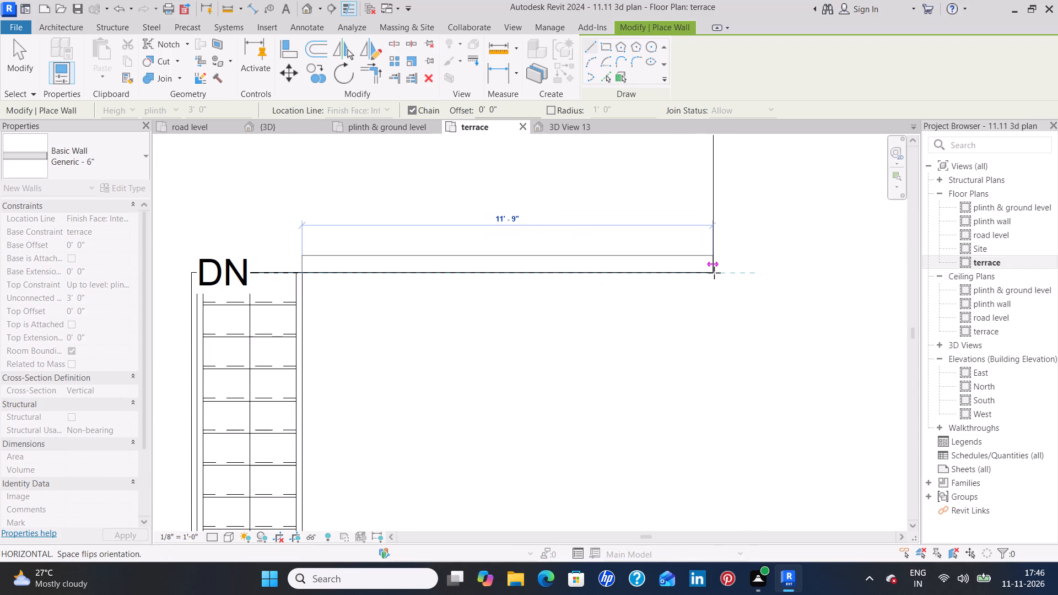
click(714, 271)
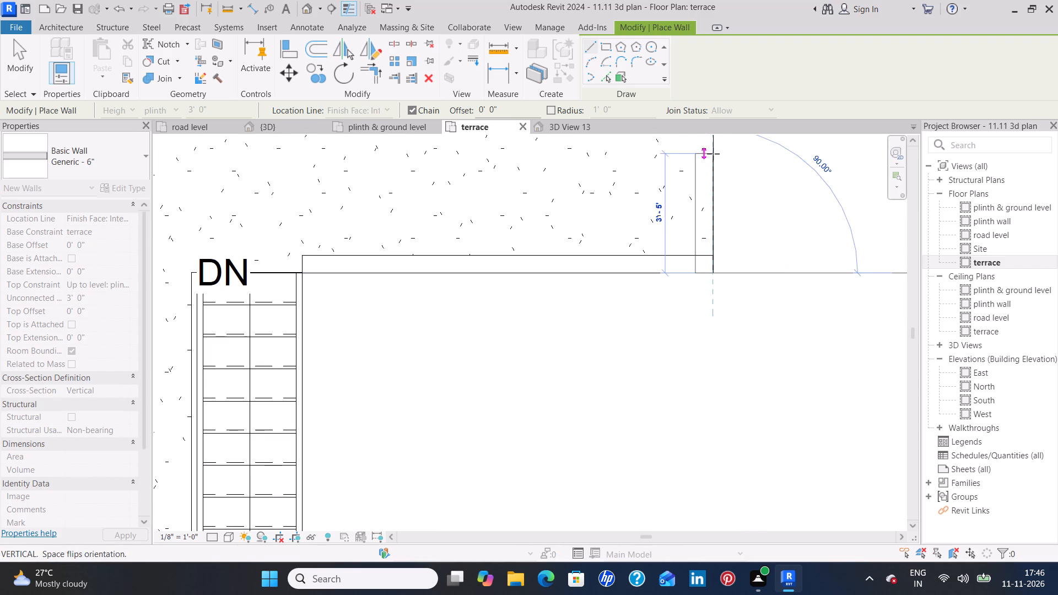
middle_drag(715, 169, 715, 371)
middle_drag(706, 223, 709, 244)
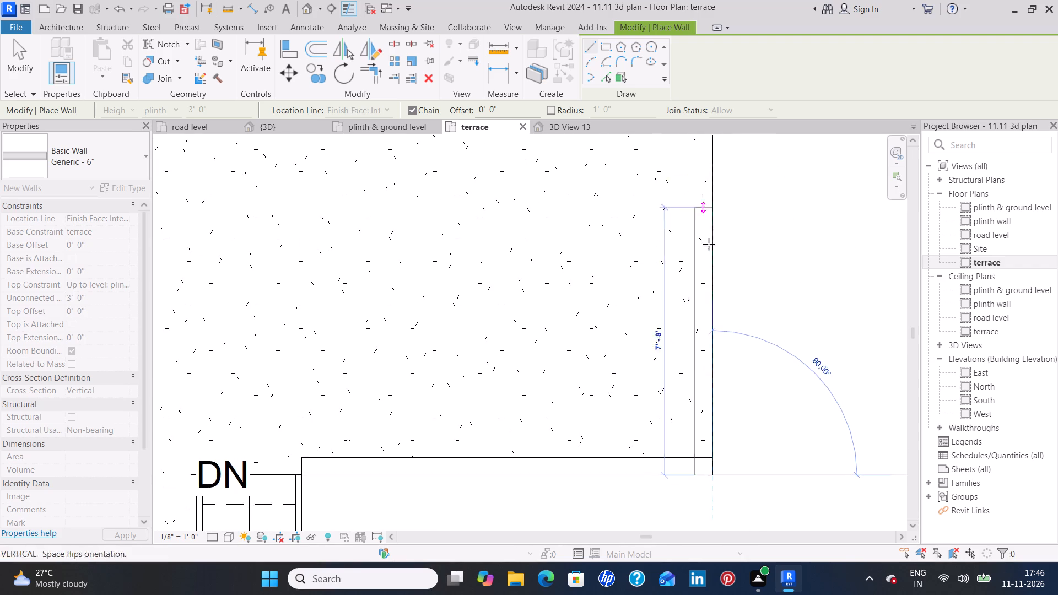
middle_drag(709, 244, 728, 450)
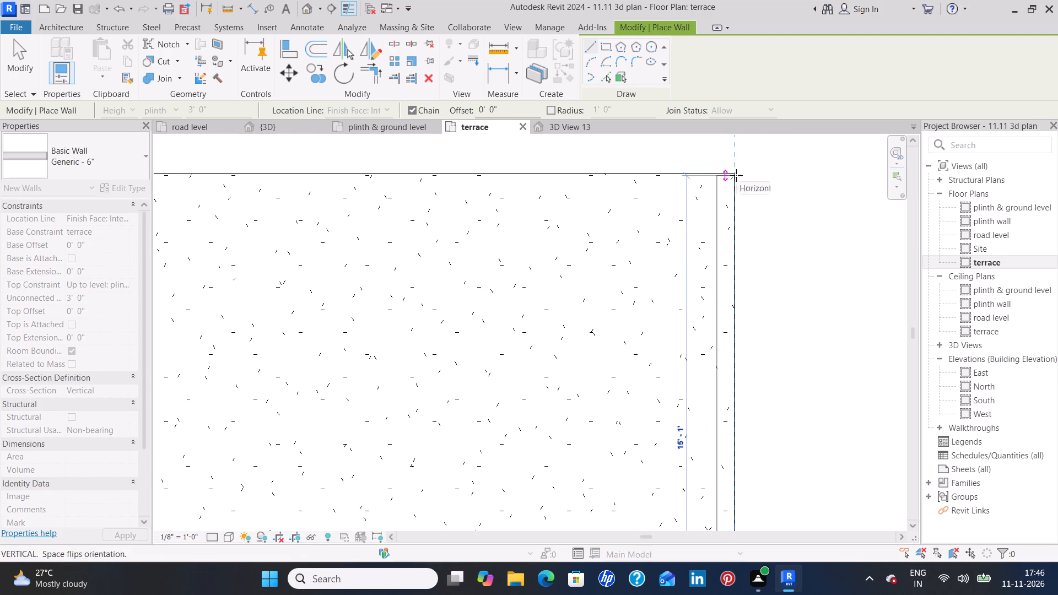
click(733, 172)
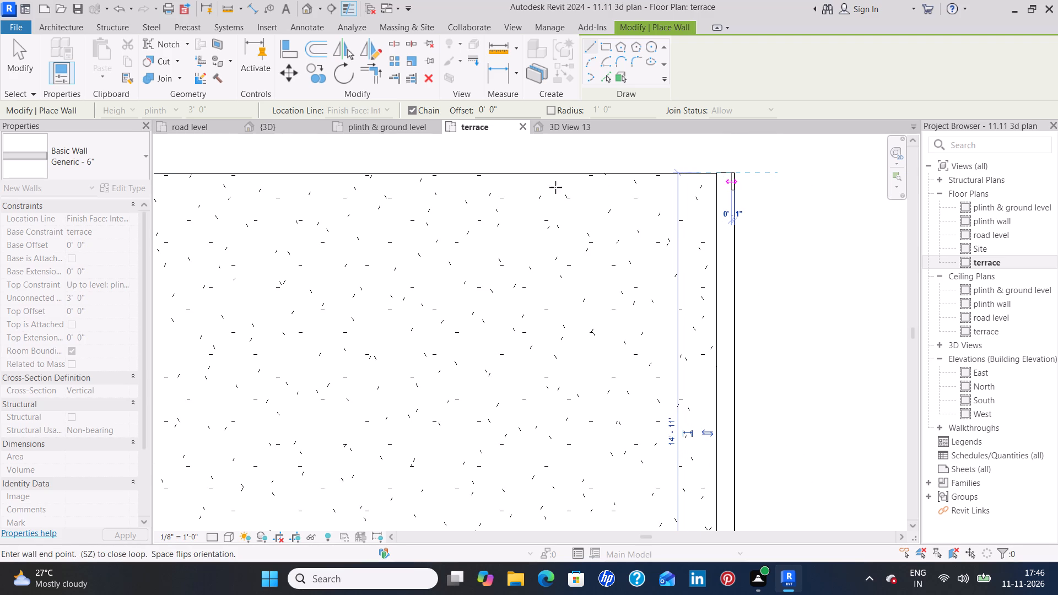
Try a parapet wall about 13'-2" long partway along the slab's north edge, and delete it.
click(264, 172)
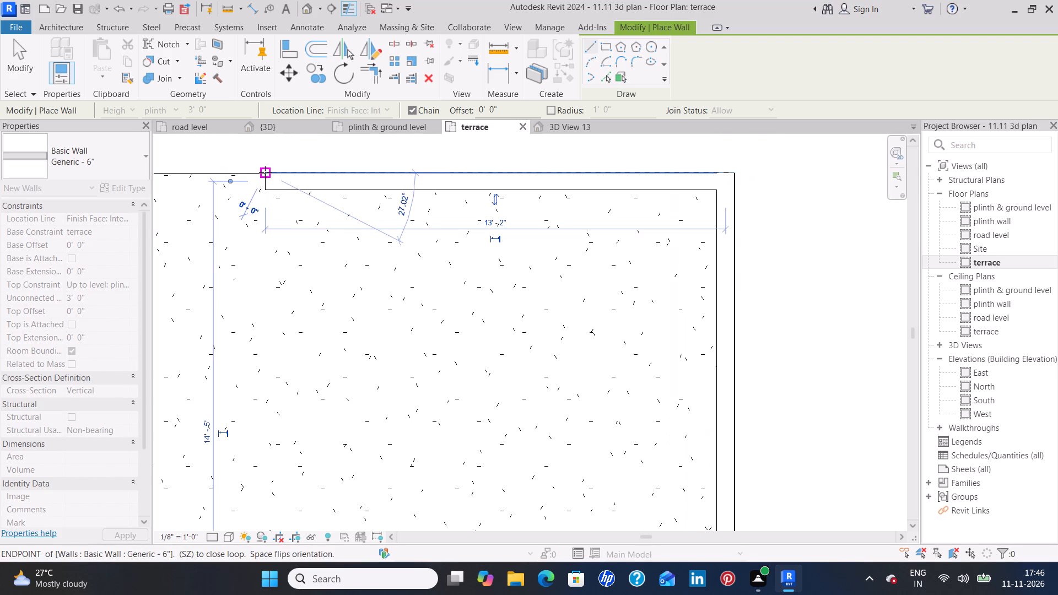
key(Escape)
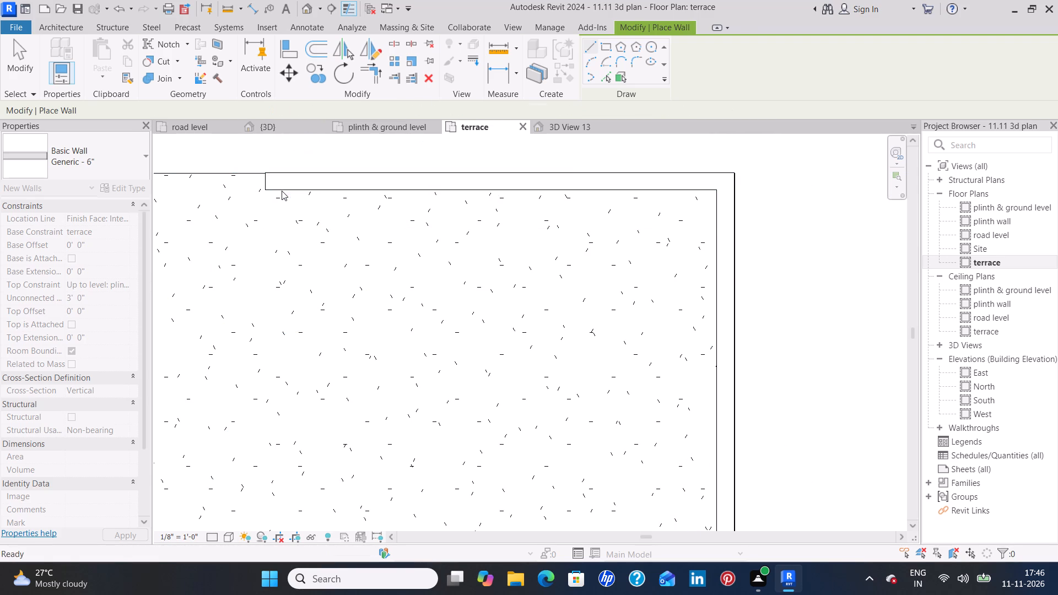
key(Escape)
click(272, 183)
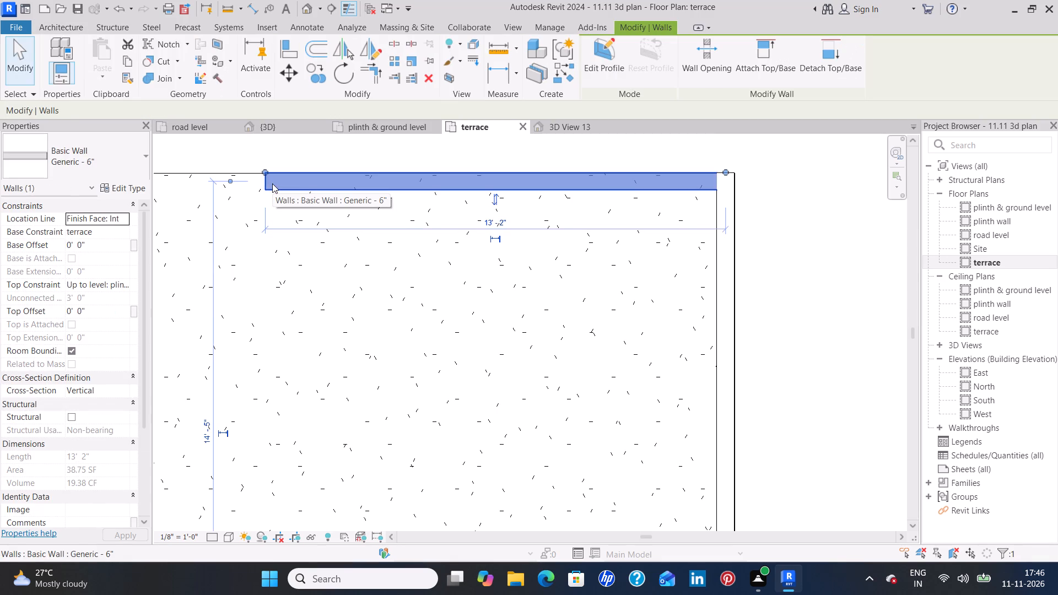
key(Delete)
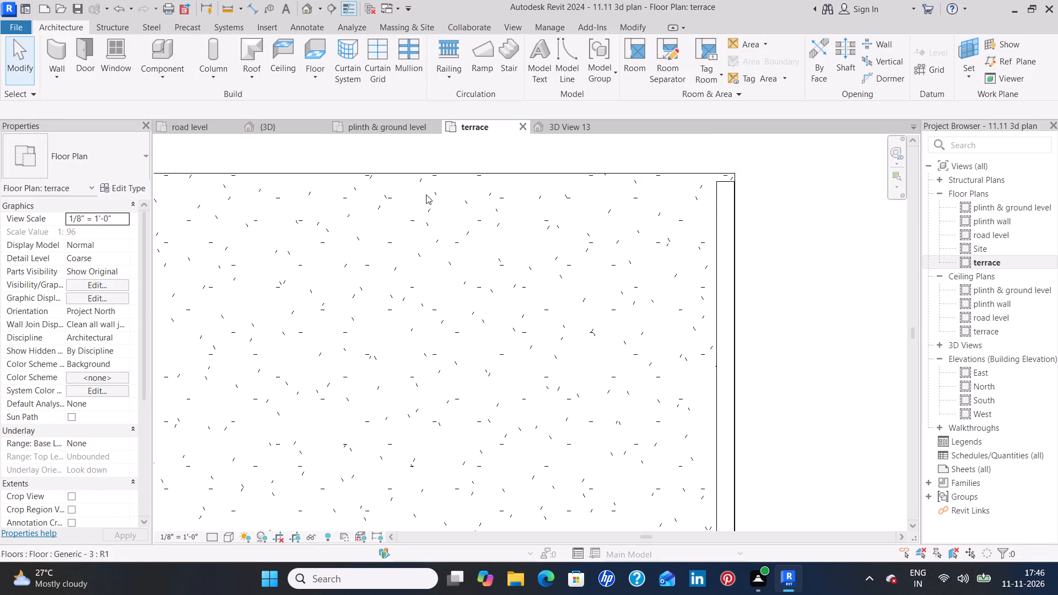
Draw parapet walls from the slab's northeast corner along the full north edge and down the 35'-6" west edge to the southwest corner.
click(46, 51)
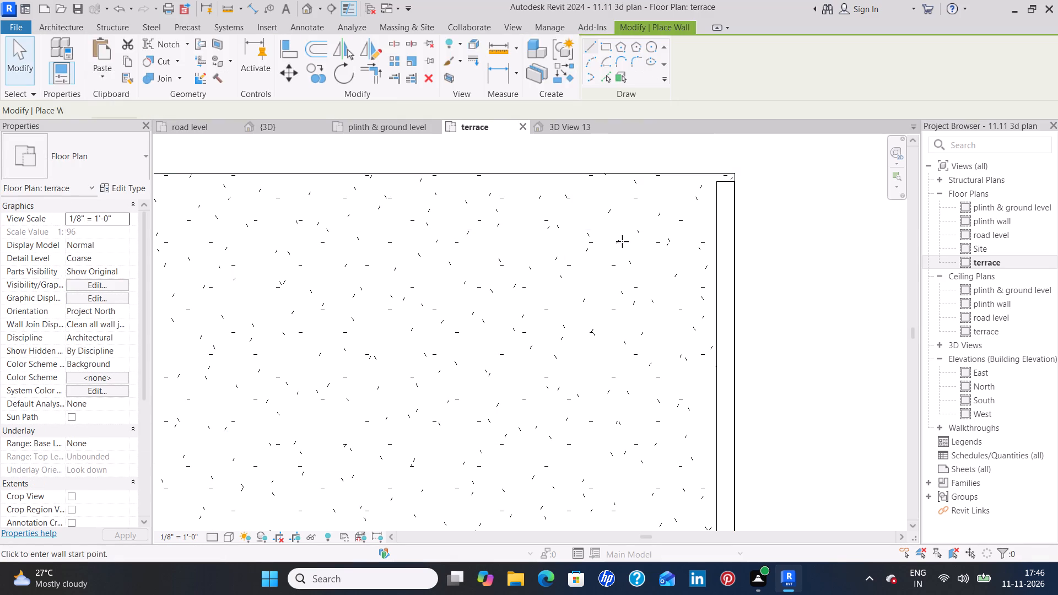
click(736, 175)
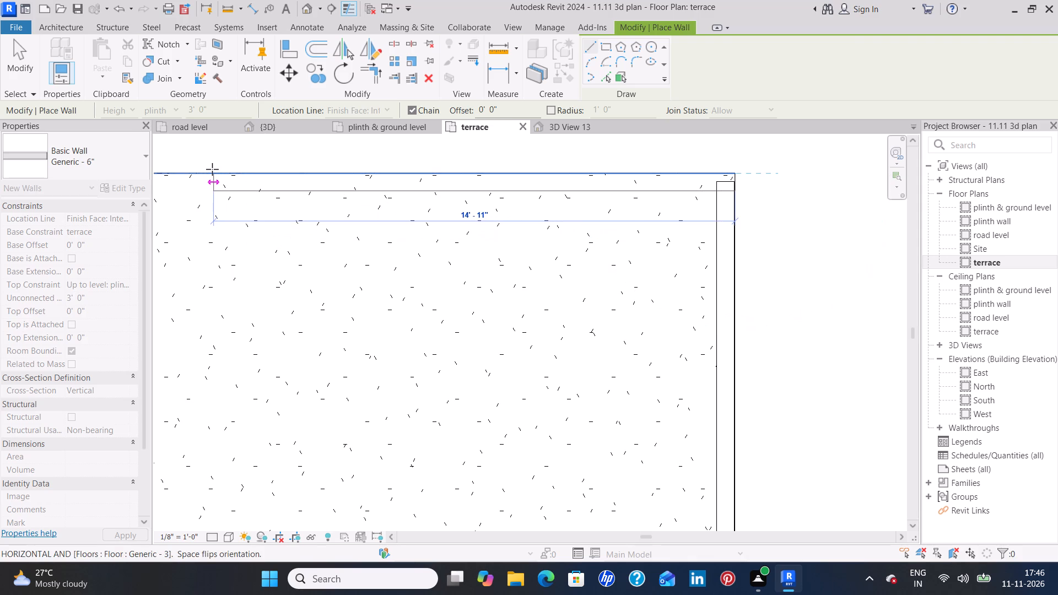
middle_drag(212, 169, 895, 239)
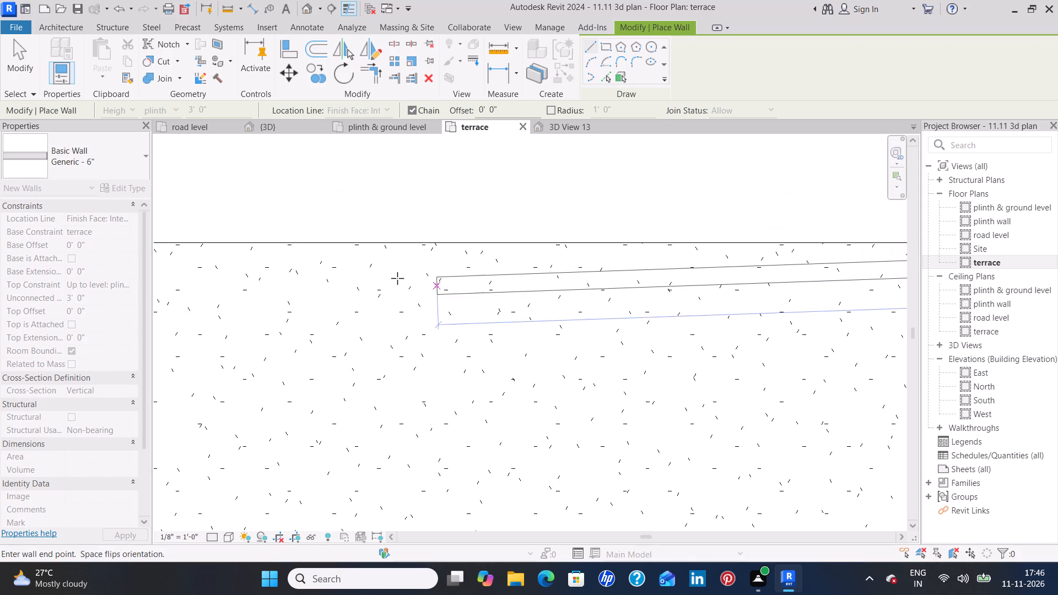
scroll(329, 278, down, 5)
middle_drag(299, 258, 658, 266)
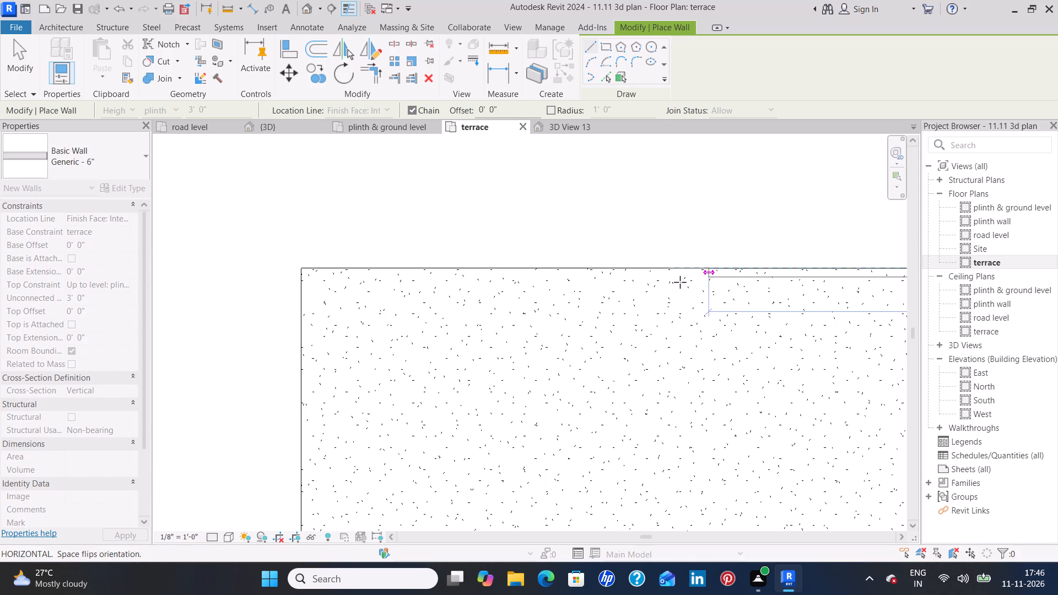
click(301, 271)
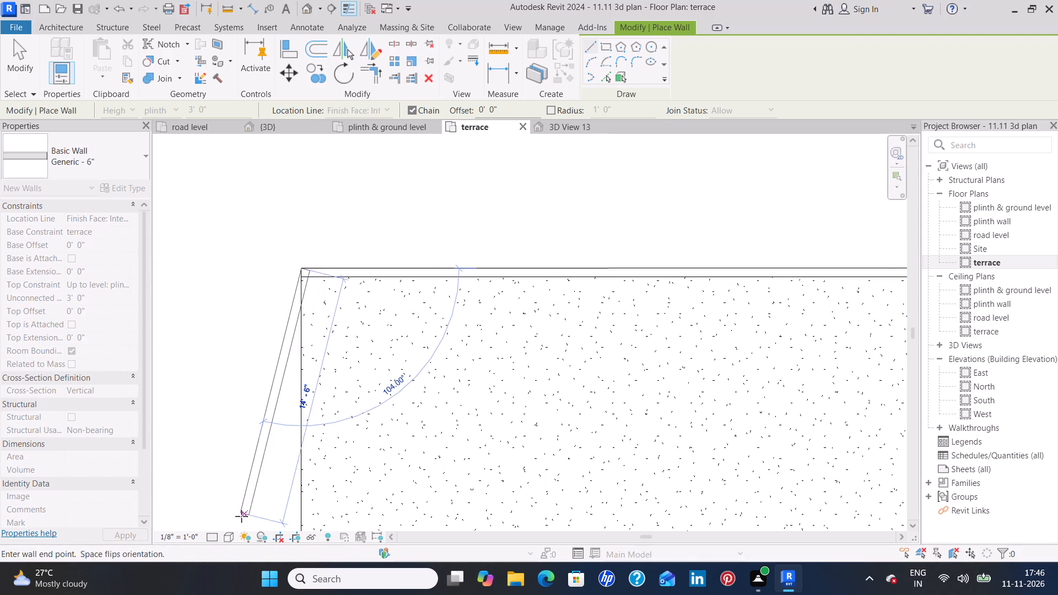
middle_drag(304, 474, 310, 332)
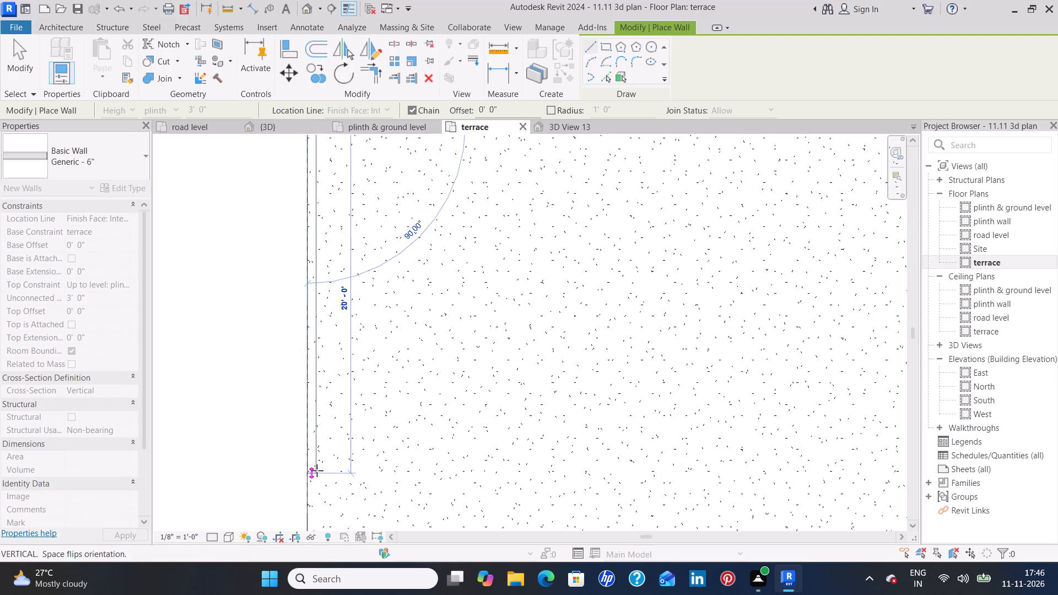
middle_drag(317, 470, 325, 320)
middle_drag(318, 449, 328, 350)
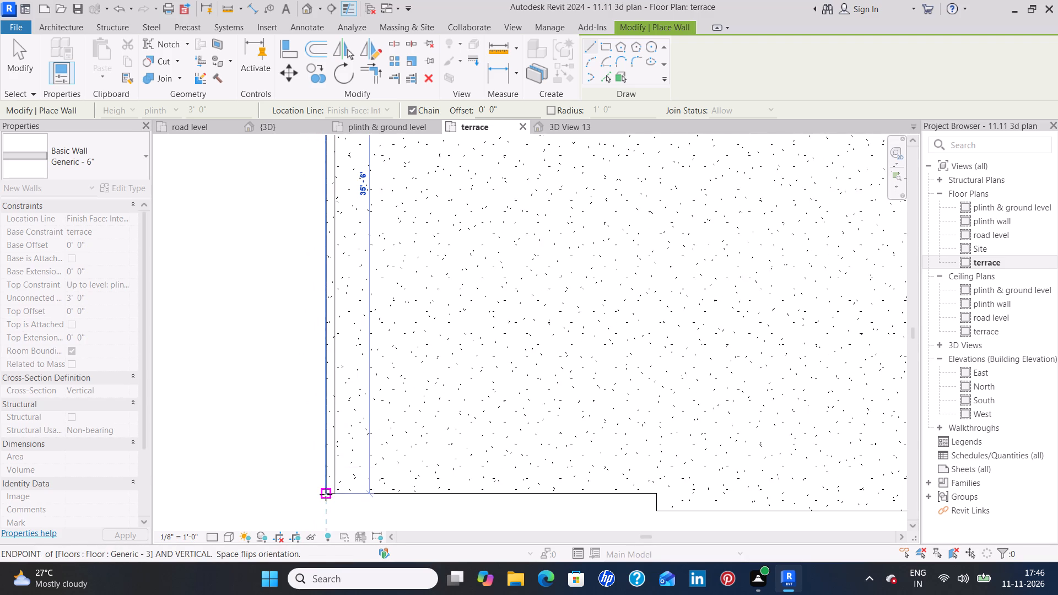
click(325, 497)
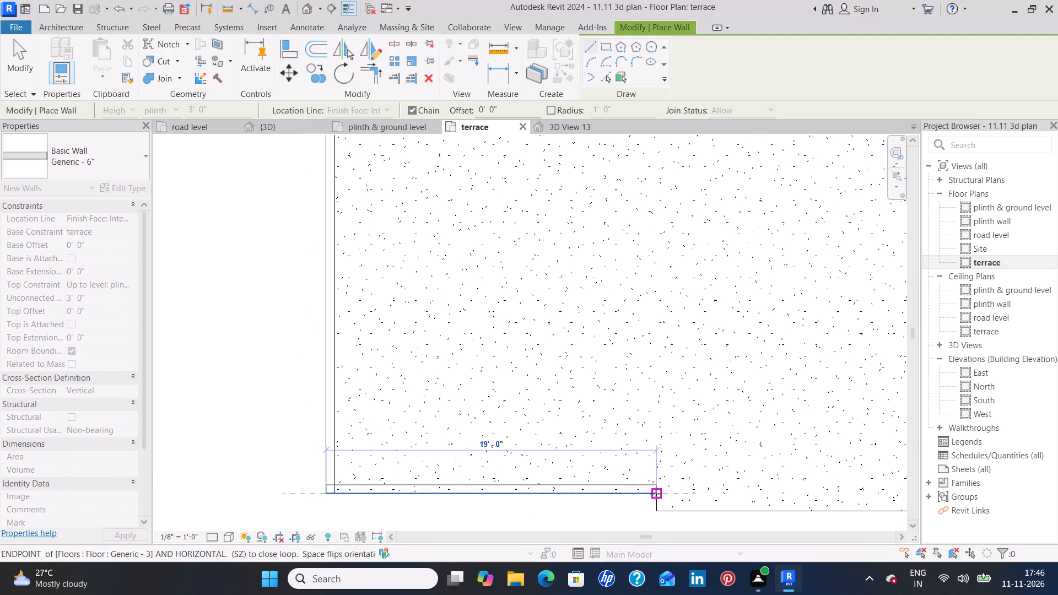
Continue the parapet along the slab's stepped south edge and up the east edge beside the stair to the stair head, leaving the stair opening clear.
click(657, 499)
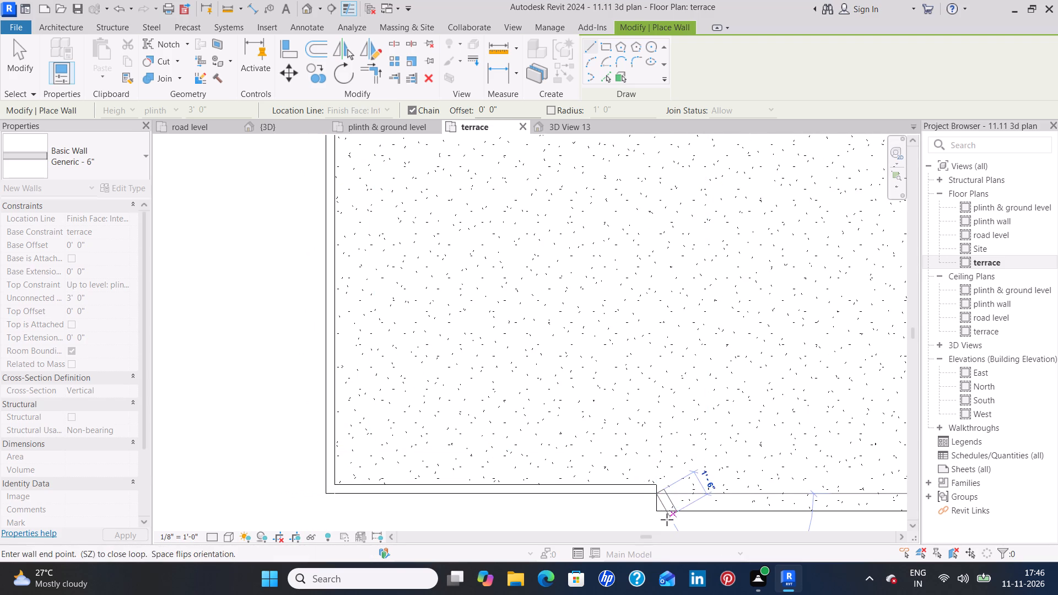
click(660, 511)
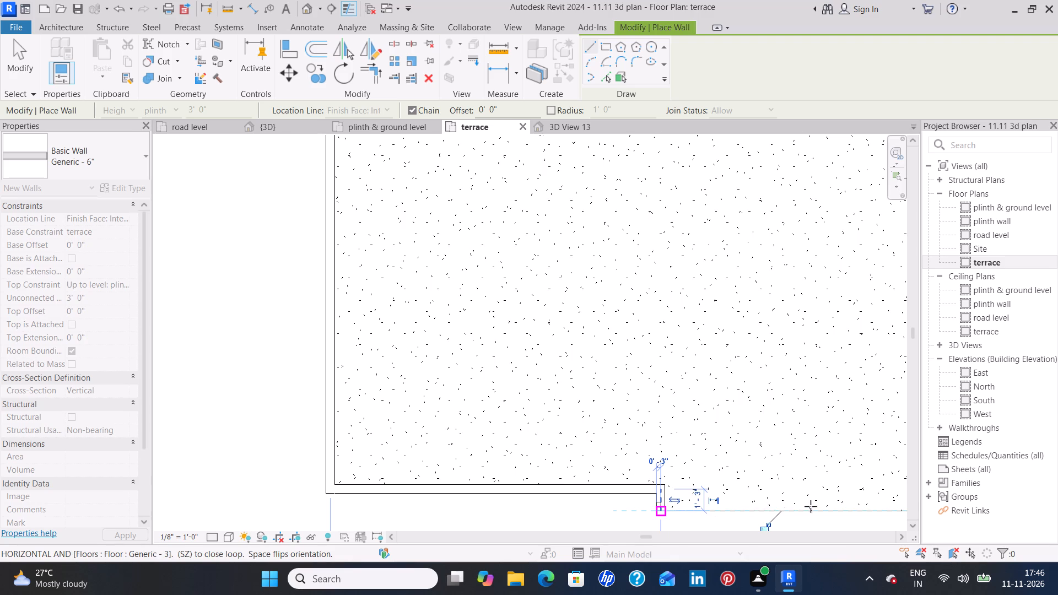
middle_drag(815, 506, 396, 458)
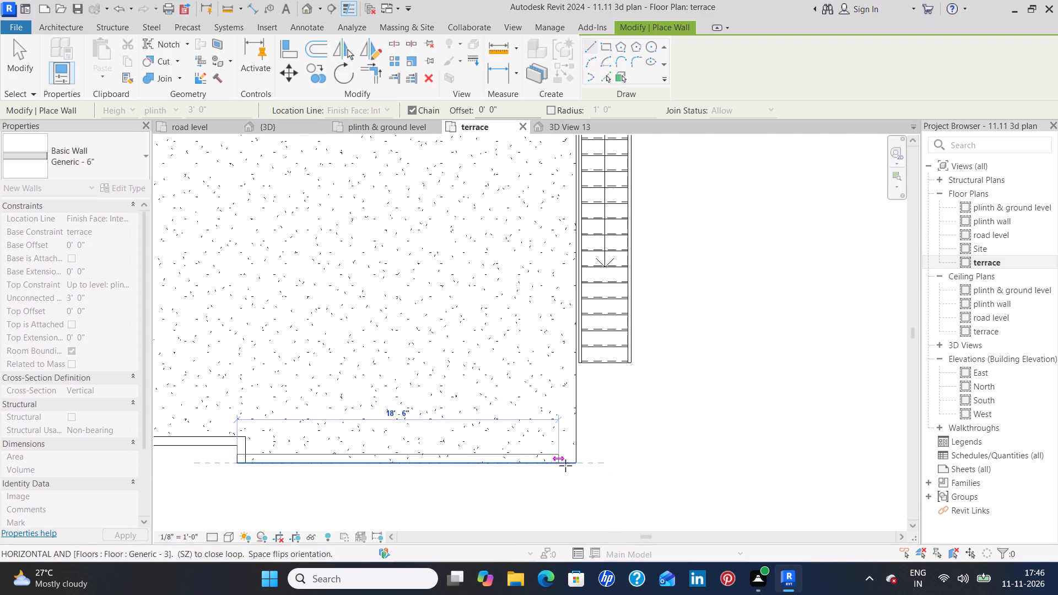
click(574, 464)
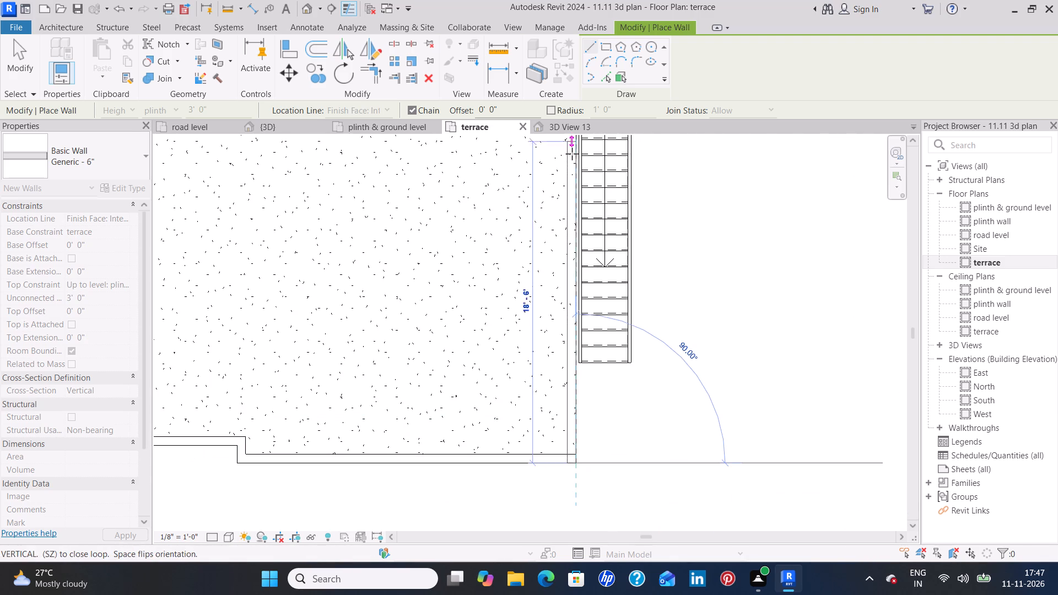
middle_drag(583, 169, 583, 337)
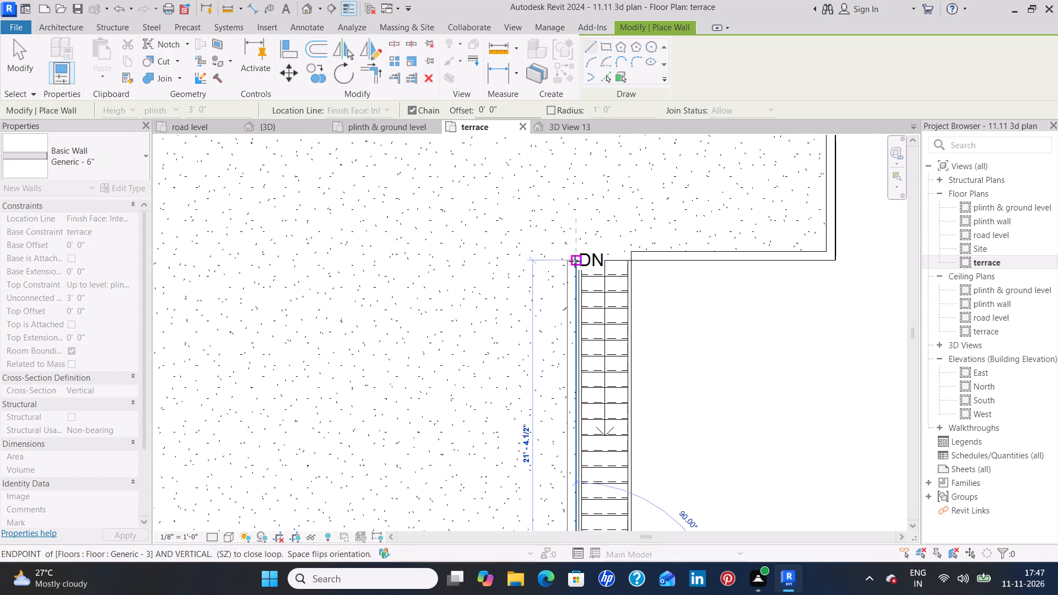
scroll(575, 261, up, 13)
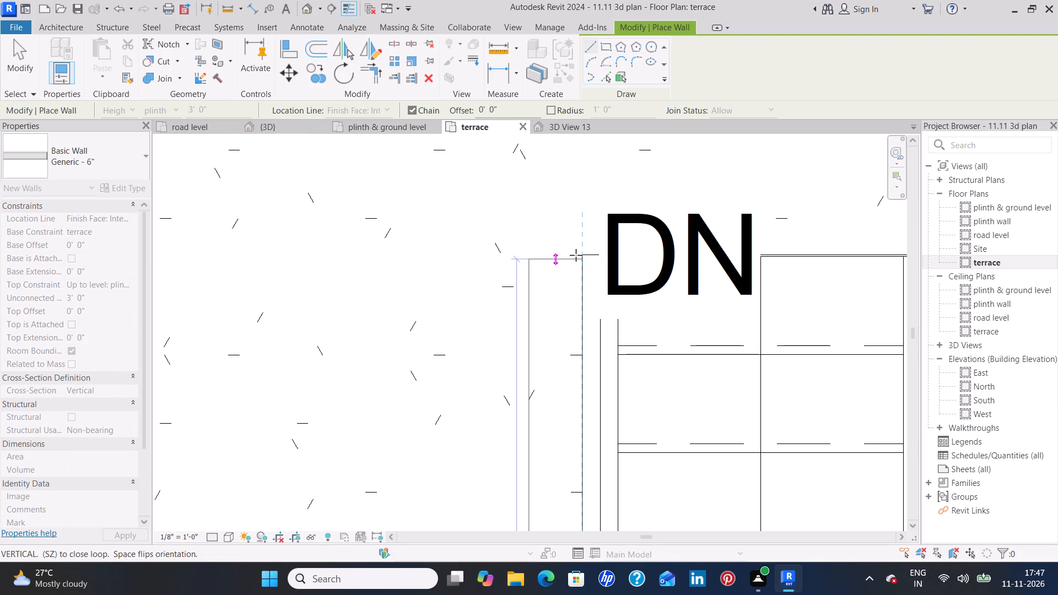
click(580, 254)
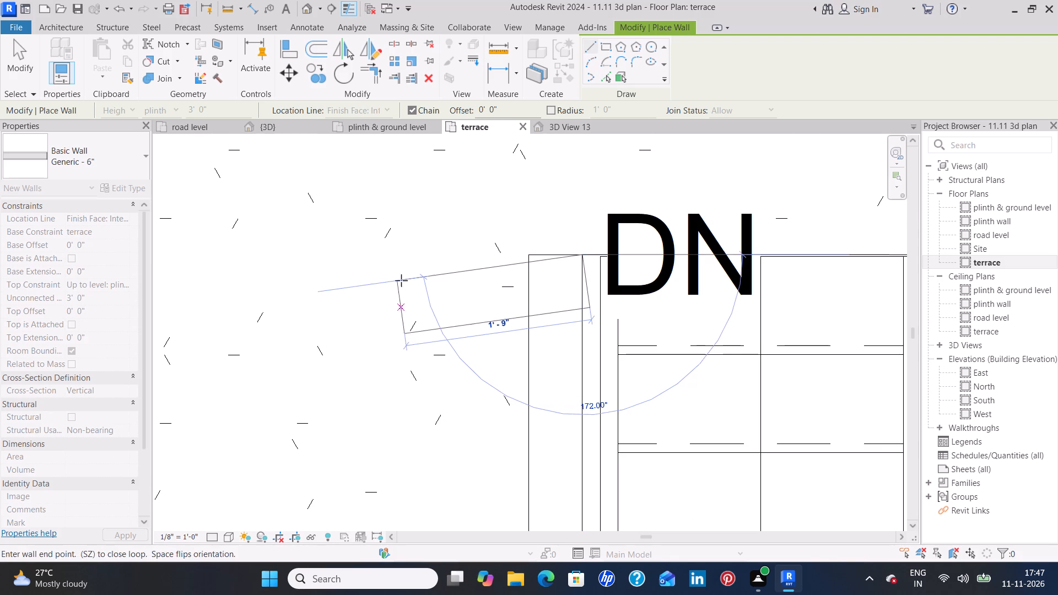
key(Escape)
key(Escape)
scroll(412, 279, down, 5)
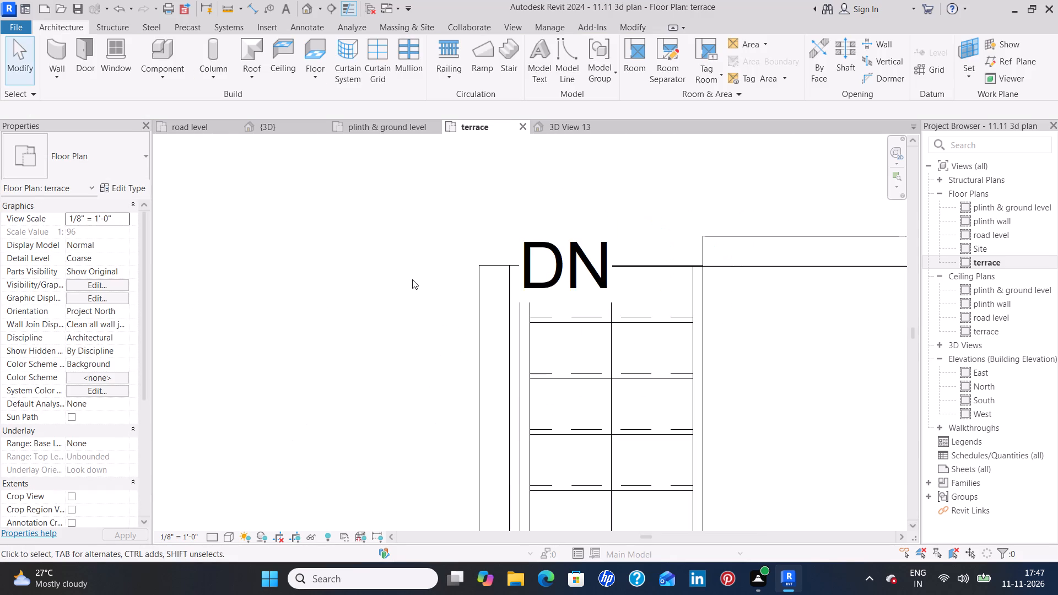
scroll(412, 279, down, 11)
scroll(652, 351, down, 3)
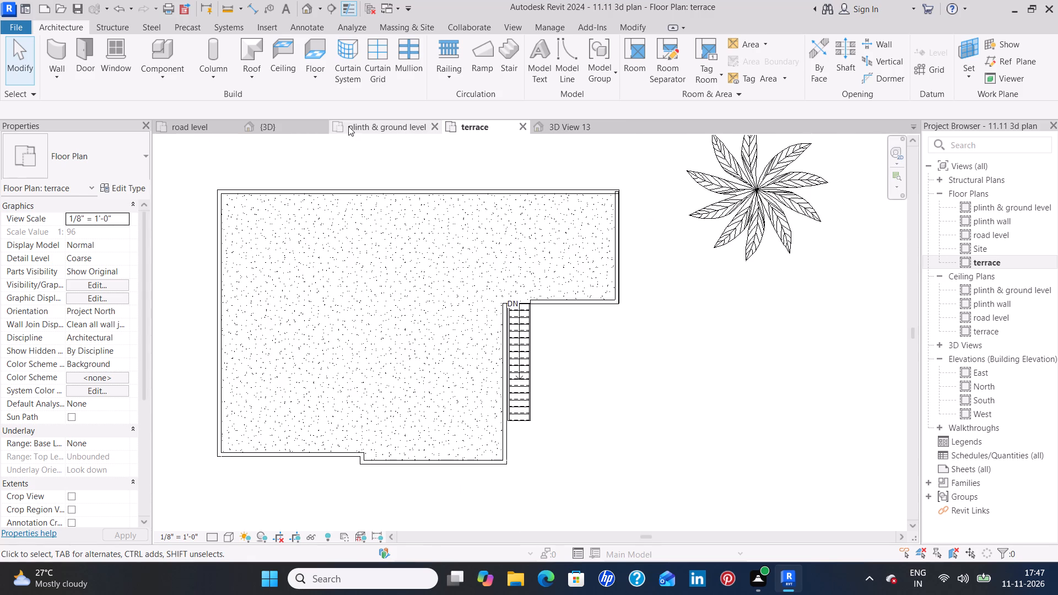
Examine the terrace parapet walls in the default 3D view, especially where they meet the top of the exterior staircase.
click(290, 128)
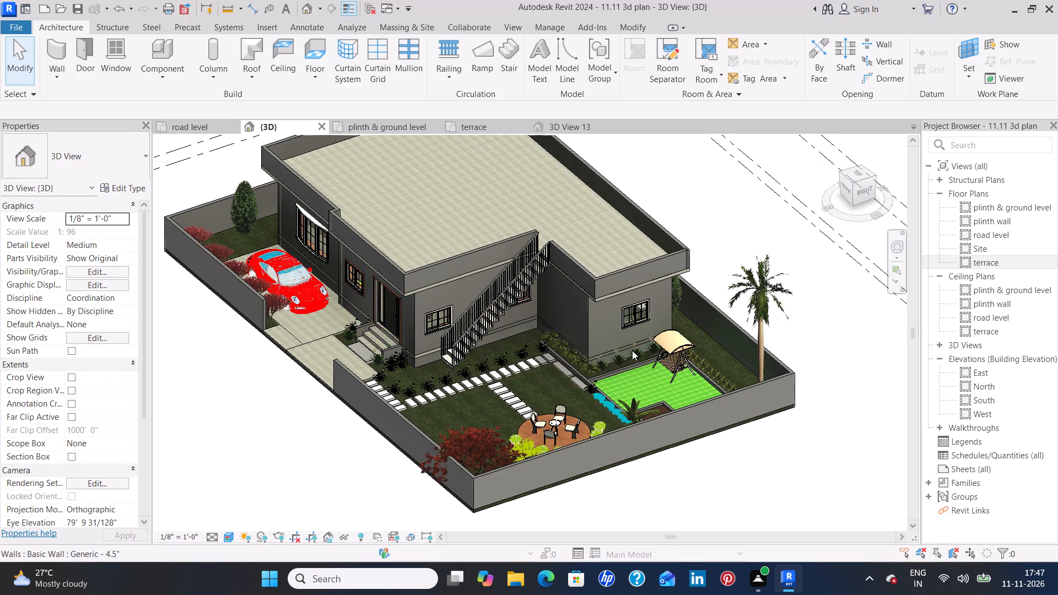
scroll(625, 353, down, 1)
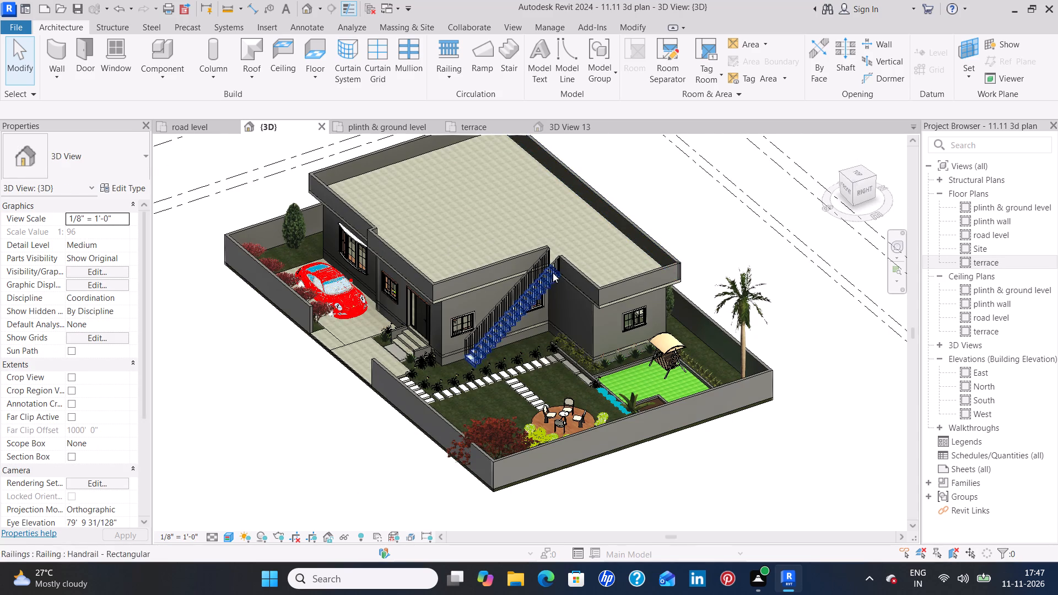
scroll(553, 273, up, 9)
scroll(581, 223, up, 6)
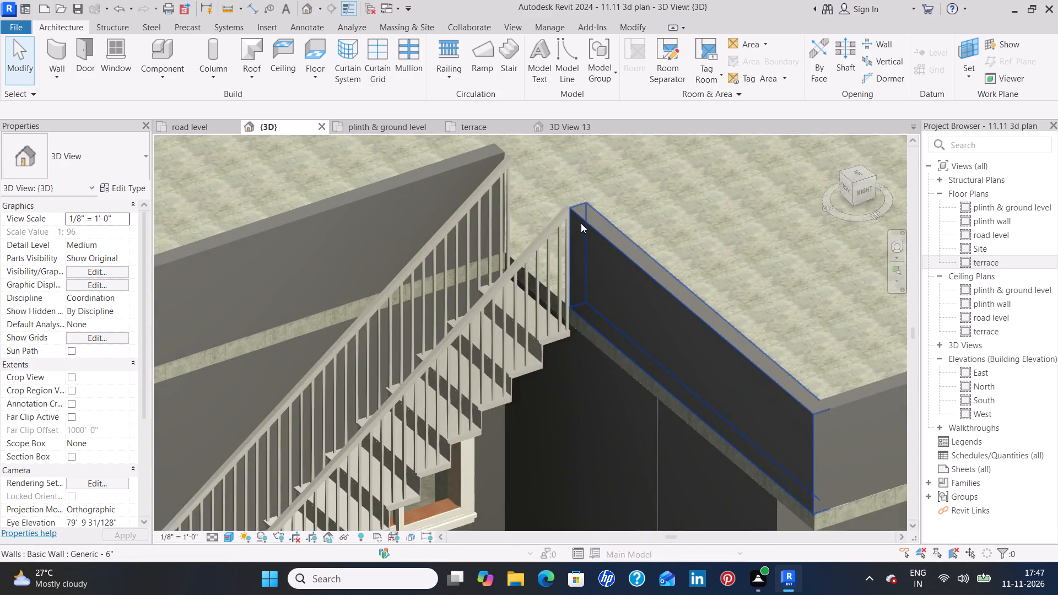
scroll(581, 223, up, 1)
scroll(567, 223, down, 9)
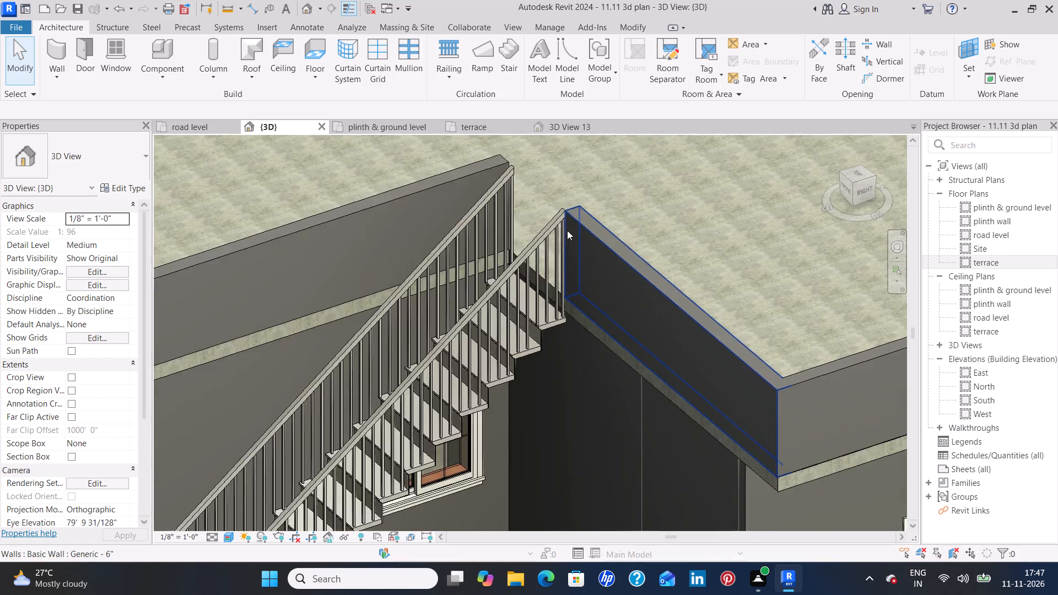
Render the 3D View 13 camera view at Medium quality with printer resolution set to 300 DPI.
click(574, 126)
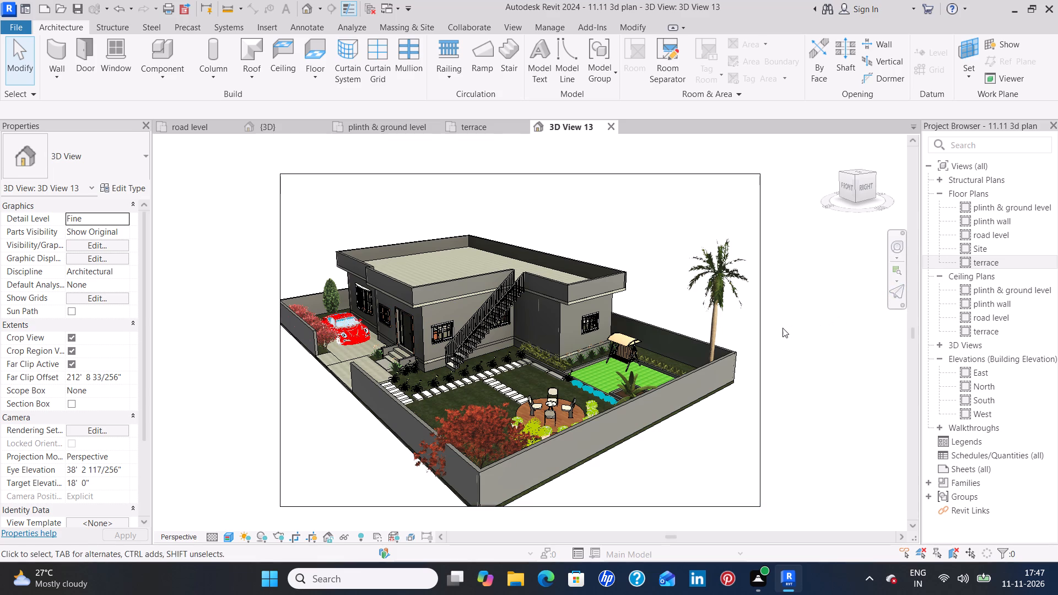
key(r)
key(r)
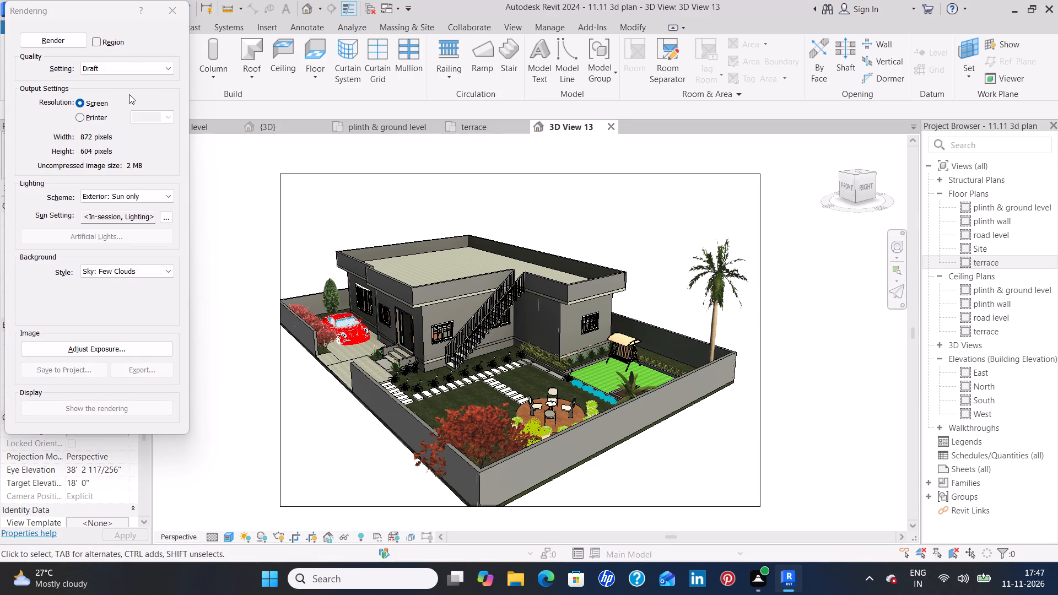
click(126, 67)
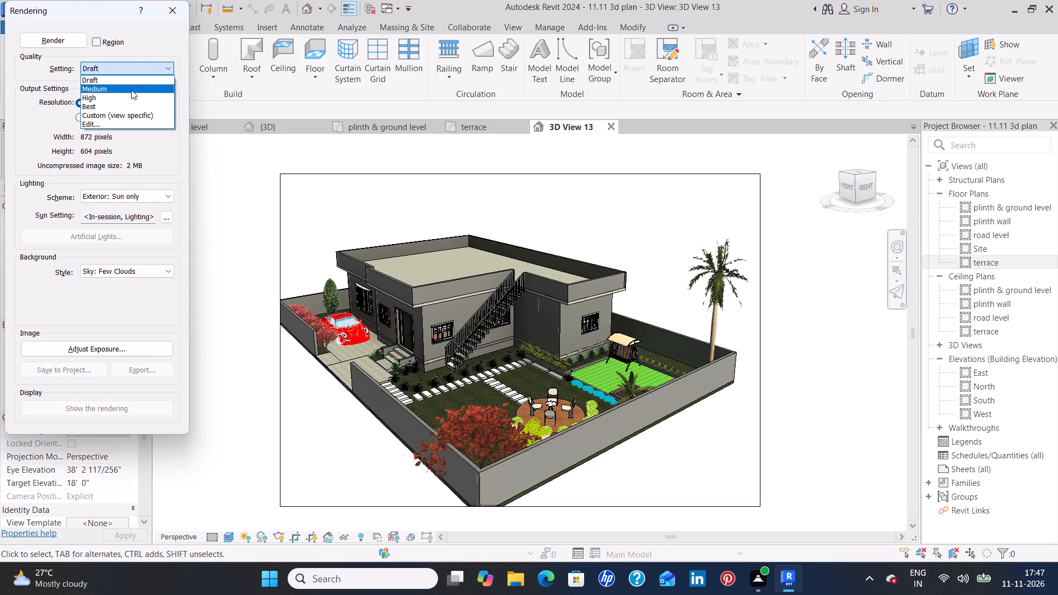
click(131, 87)
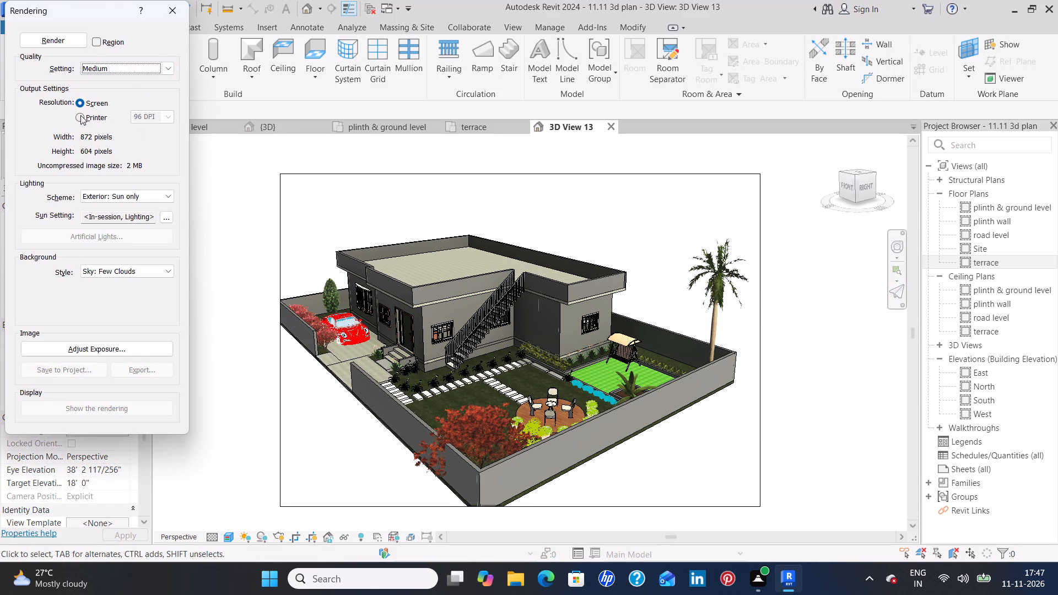
click(79, 115)
click(170, 120)
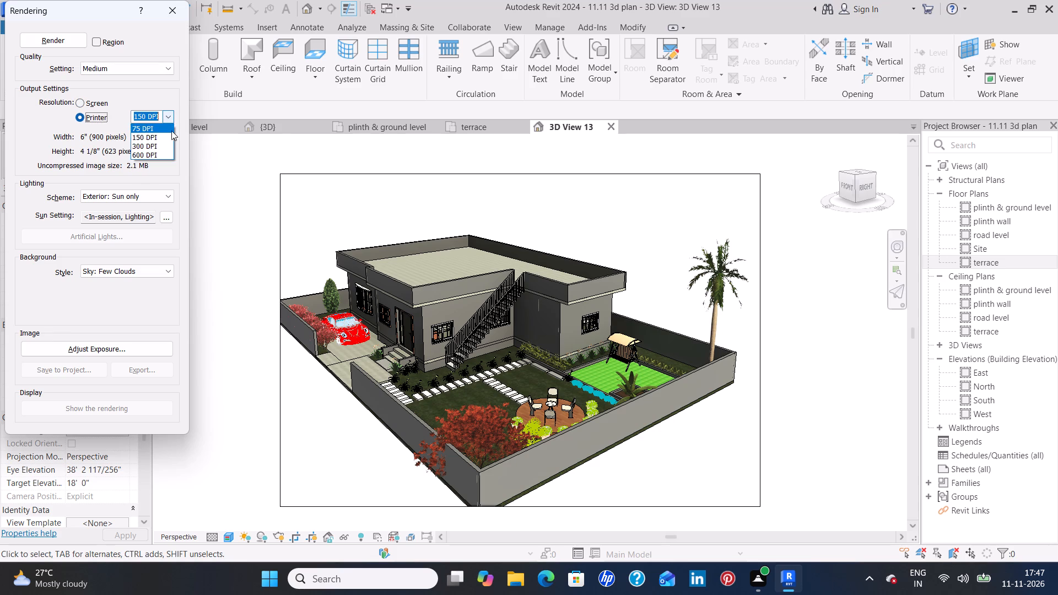
click(172, 148)
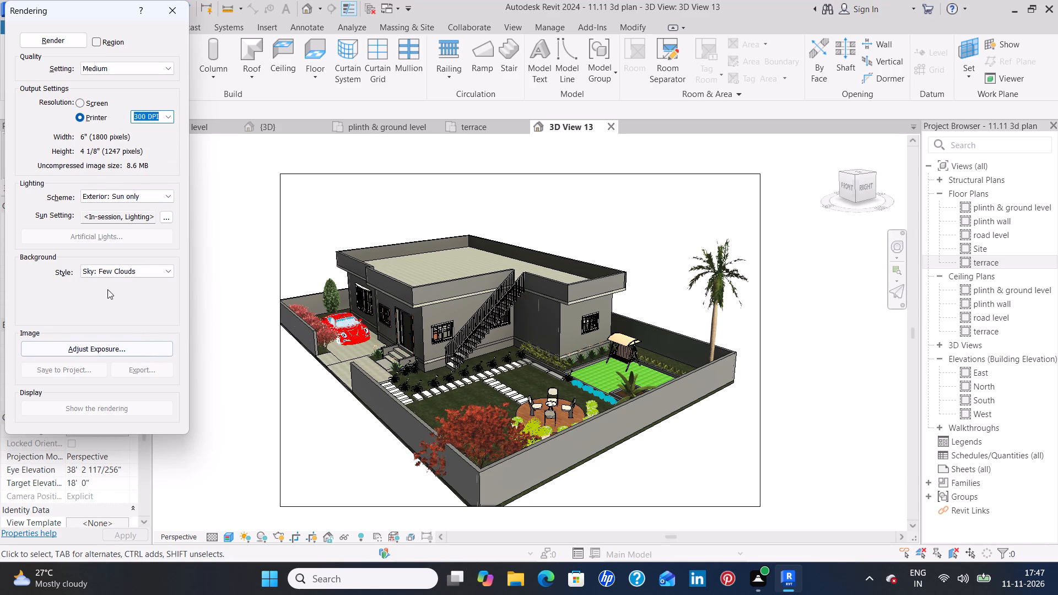
click(54, 38)
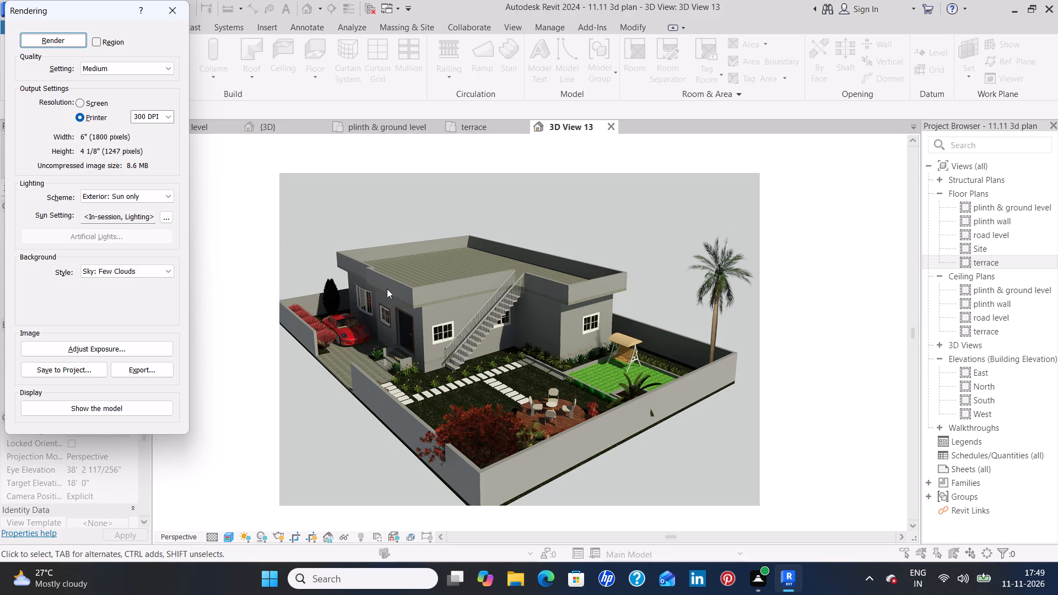
Examine the rendered house and garden up close, including the parapets, exterior staircase, stepping stones and planting.
scroll(530, 310, up, 3)
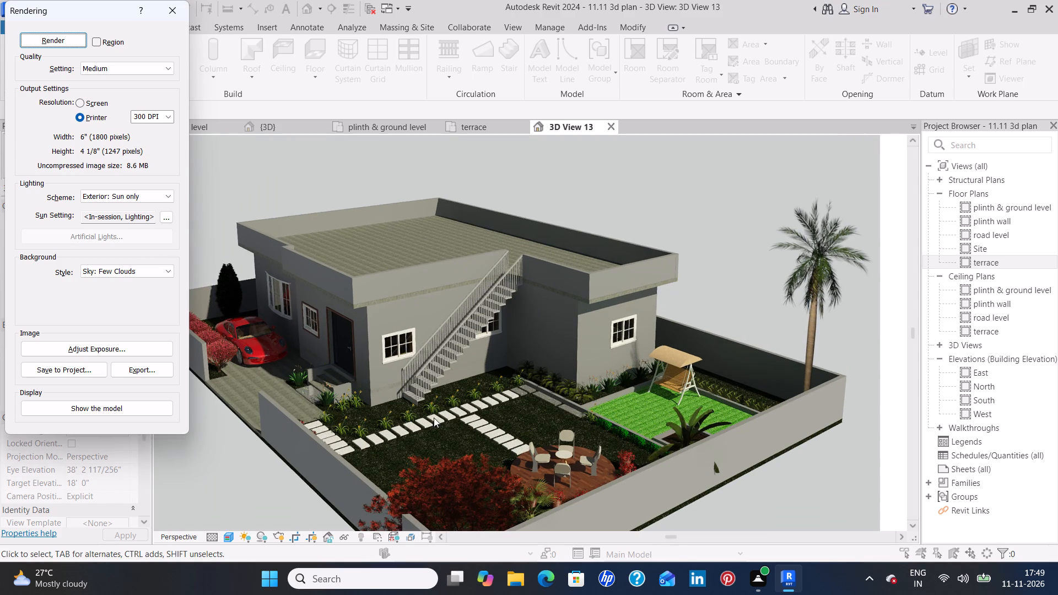
scroll(405, 408, up, 8)
scroll(420, 398, down, 2)
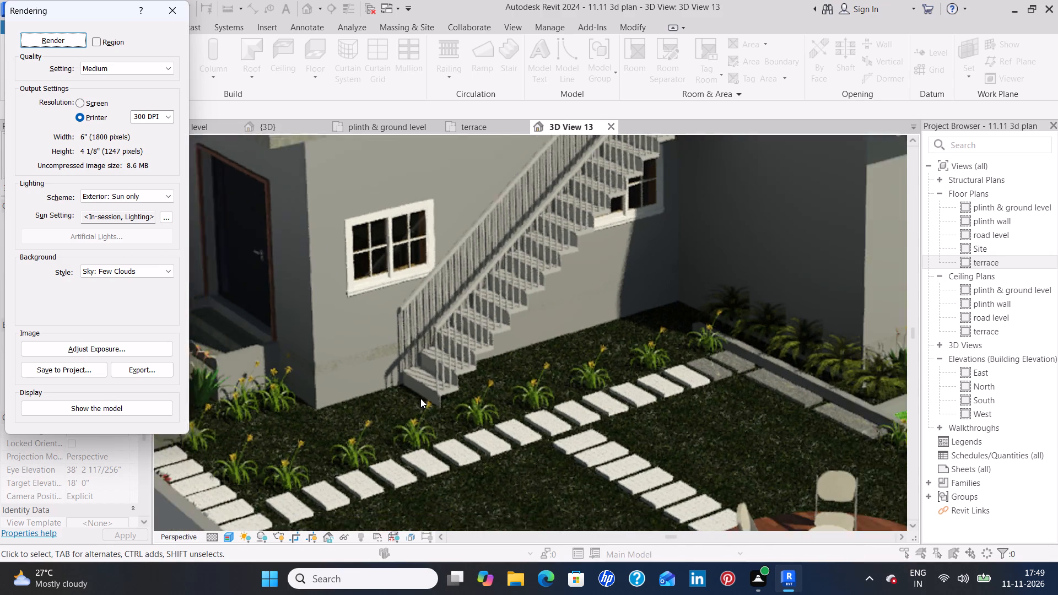
scroll(420, 398, down, 2)
scroll(547, 367, down, 3)
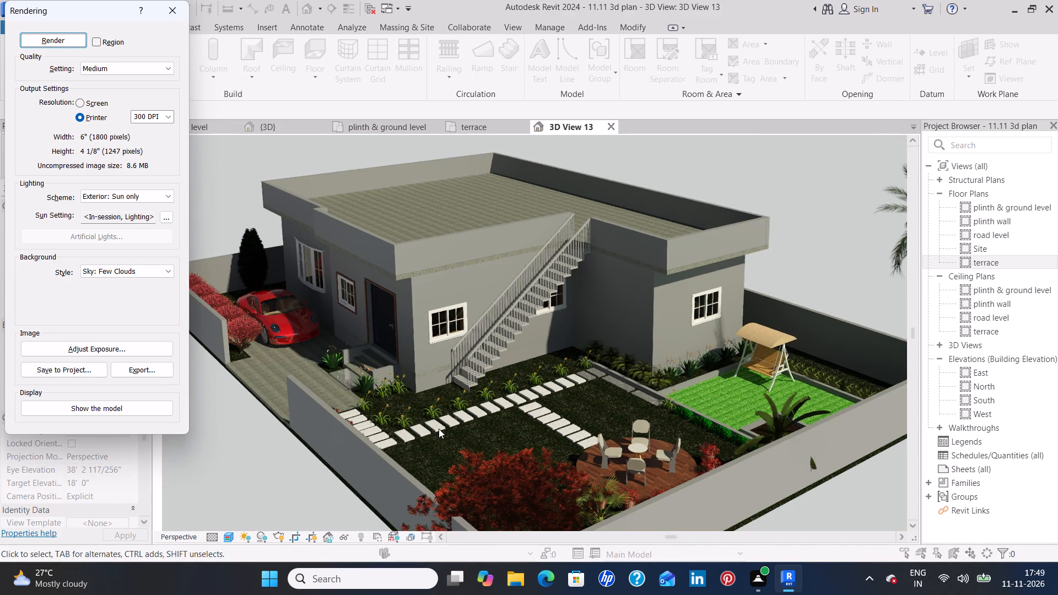
scroll(439, 429, down, 1)
scroll(599, 401, down, 1)
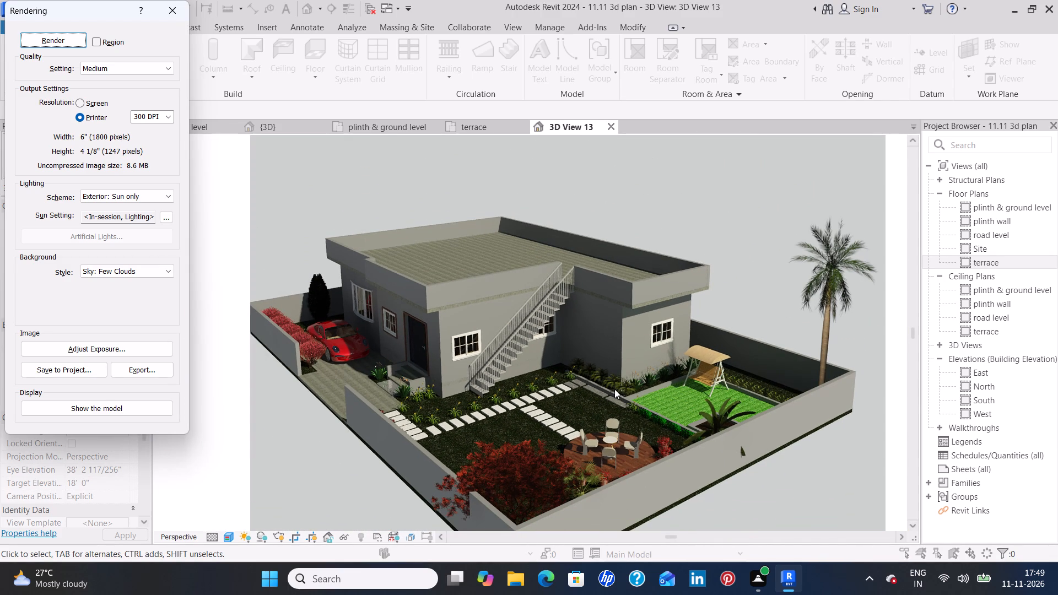
Export the rendering to the Desktop as a JPEG file named 3D View 11.11 3.
click(152, 371)
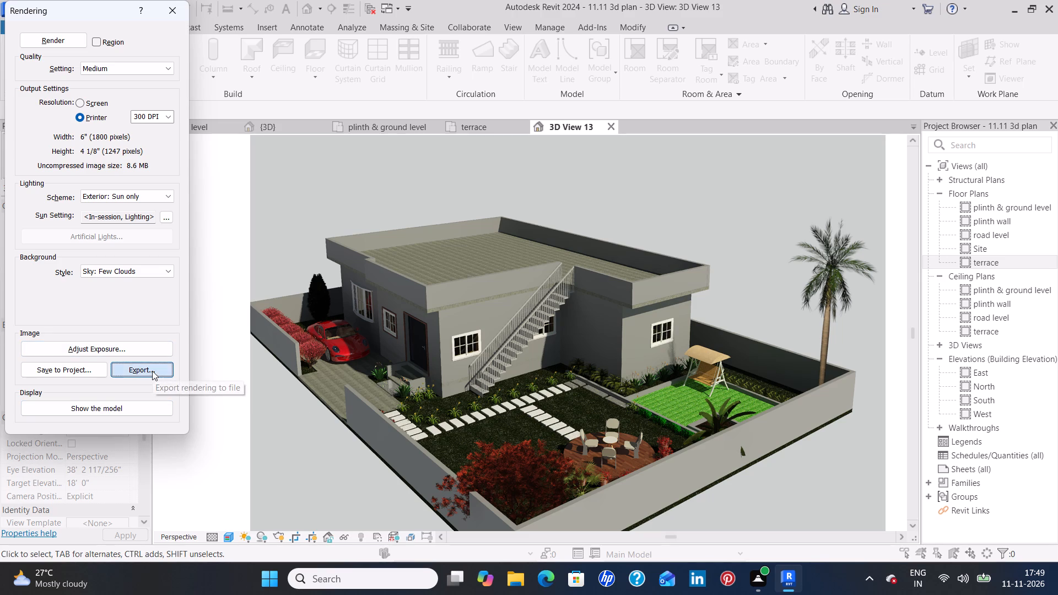
click(493, 393)
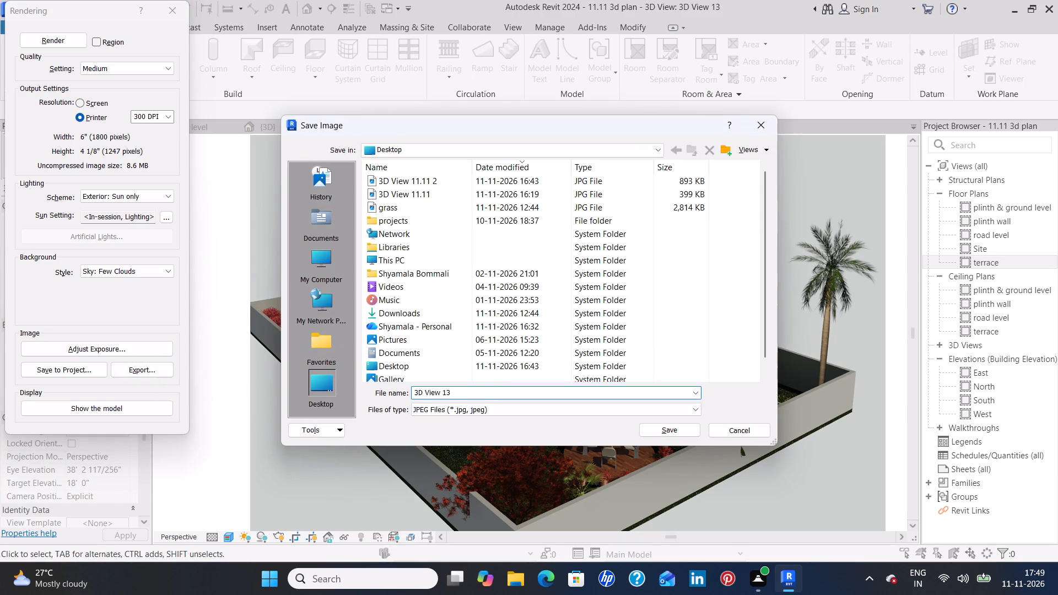
key(BackSpace)
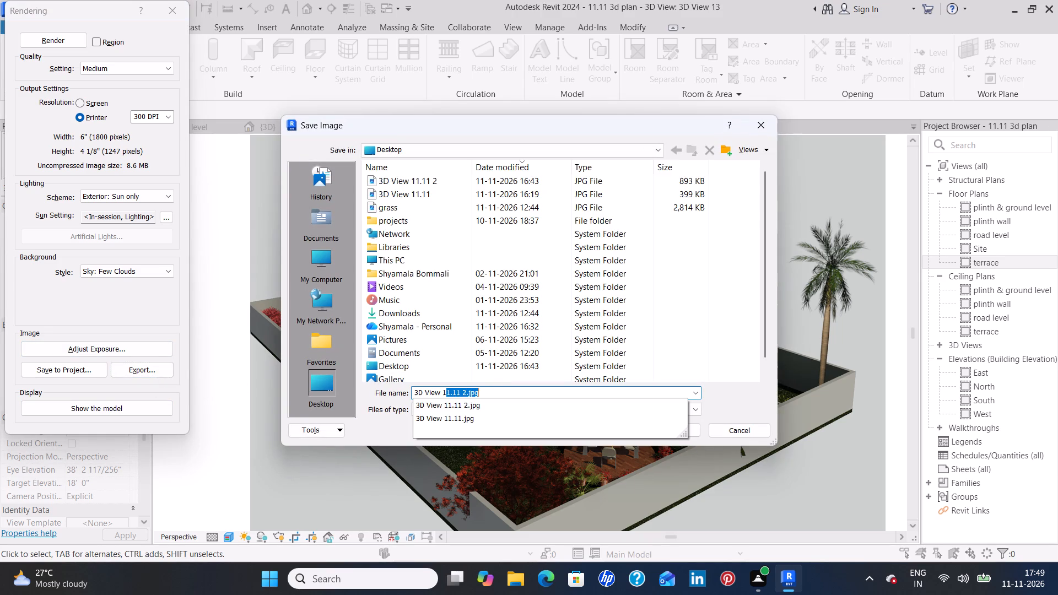
key(BackSpace)
key(BackSpace)
text(11.11)
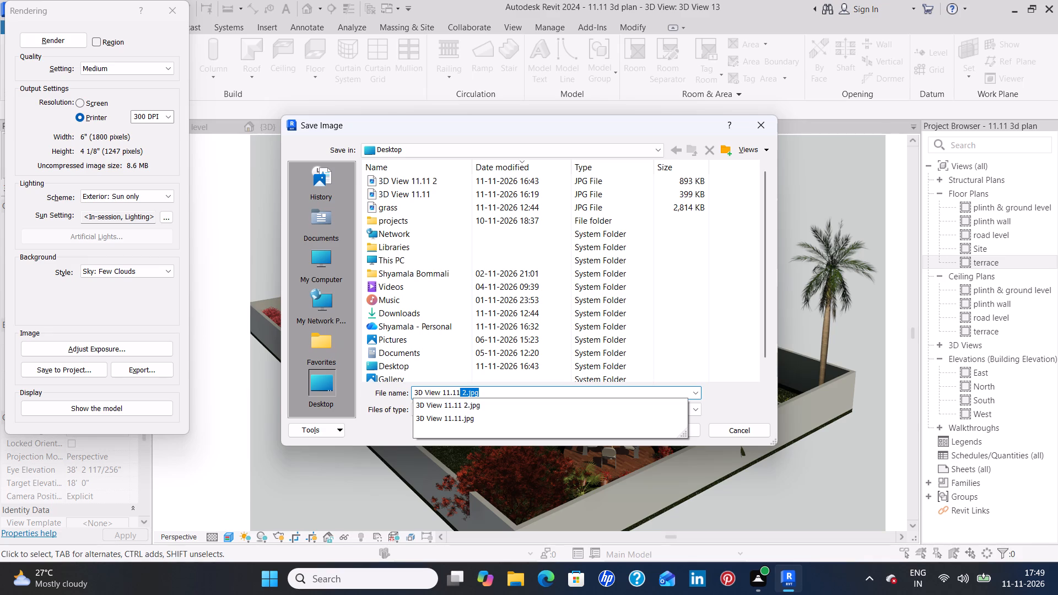
key(space)
text(3)
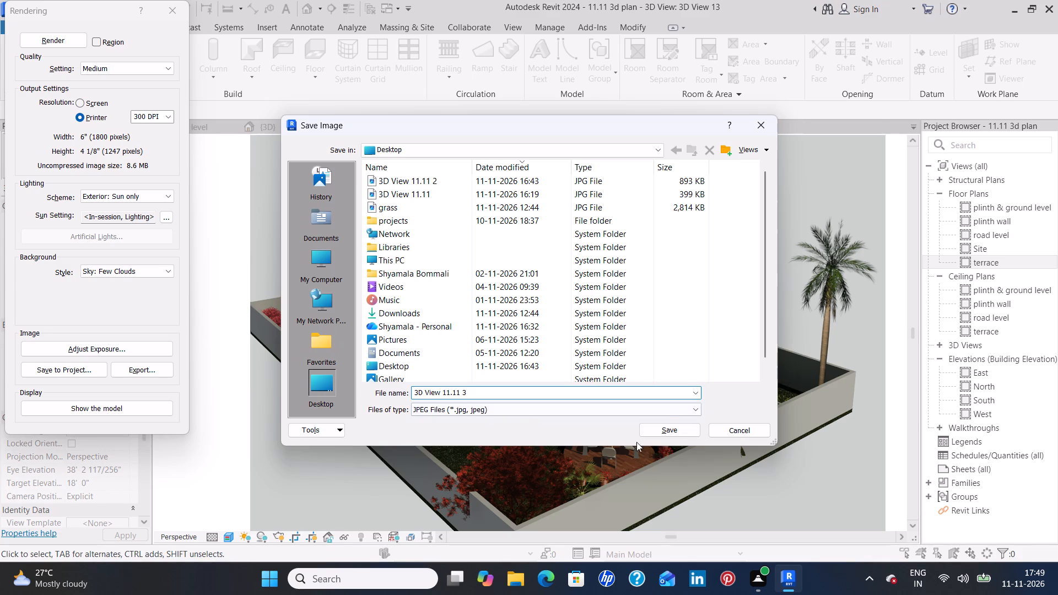
click(673, 434)
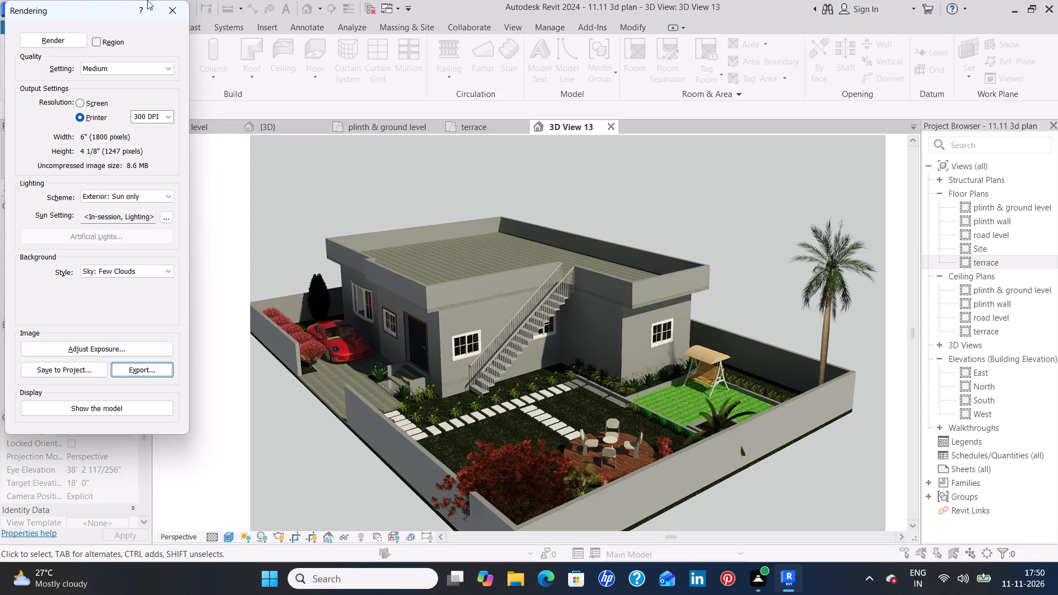
Close the 3D View 13 camera view and return to the whole model in the default 3D view.
click(611, 123)
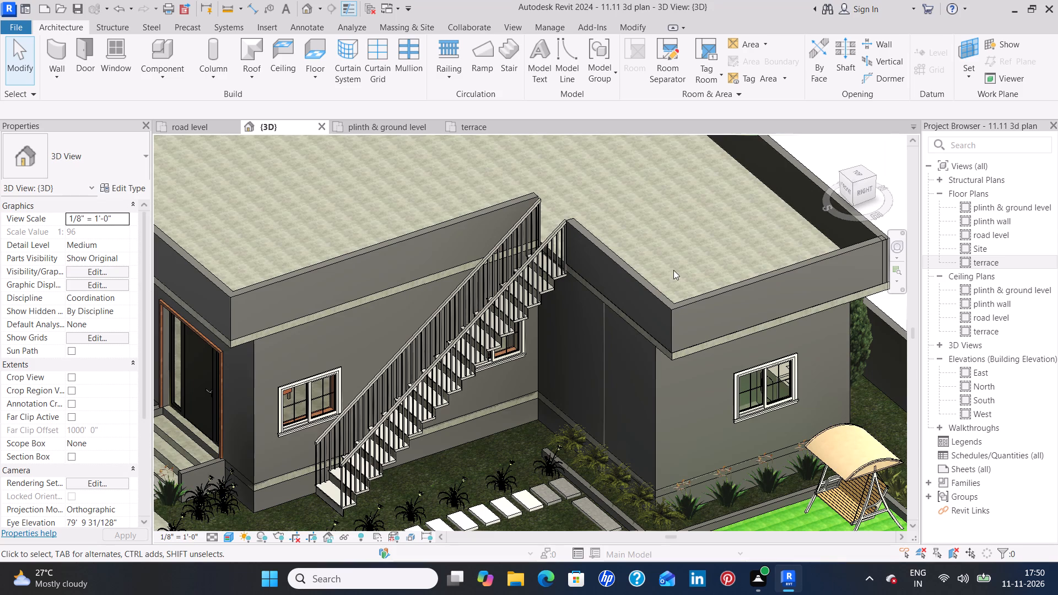
scroll(673, 270, down, 3)
scroll(628, 298, down, 2)
scroll(588, 321, down, 3)
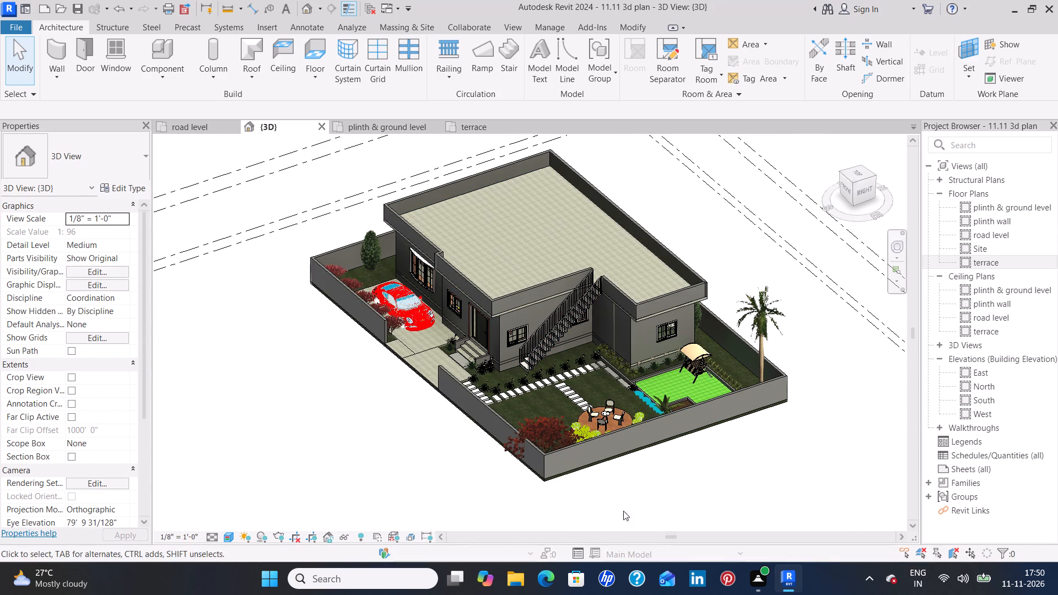
In File Explorer, delete the backup files 7th 3d modeling.0001, .0002 and .0003 from the English-Imperial templates folder.
click(515, 582)
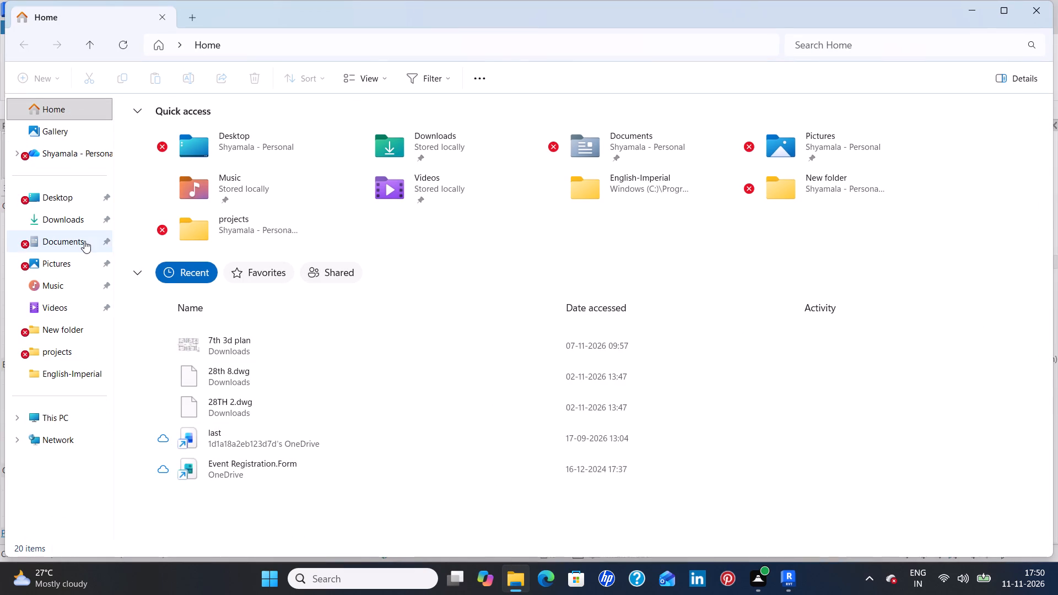
click(84, 241)
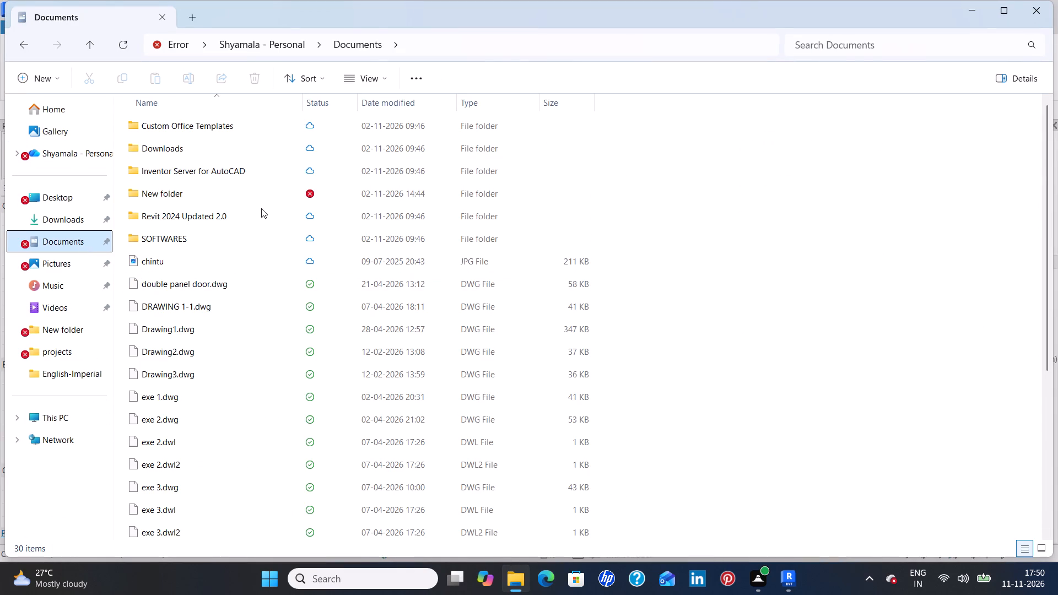
scroll(261, 208, down, 13)
scroll(246, 223, up, 10)
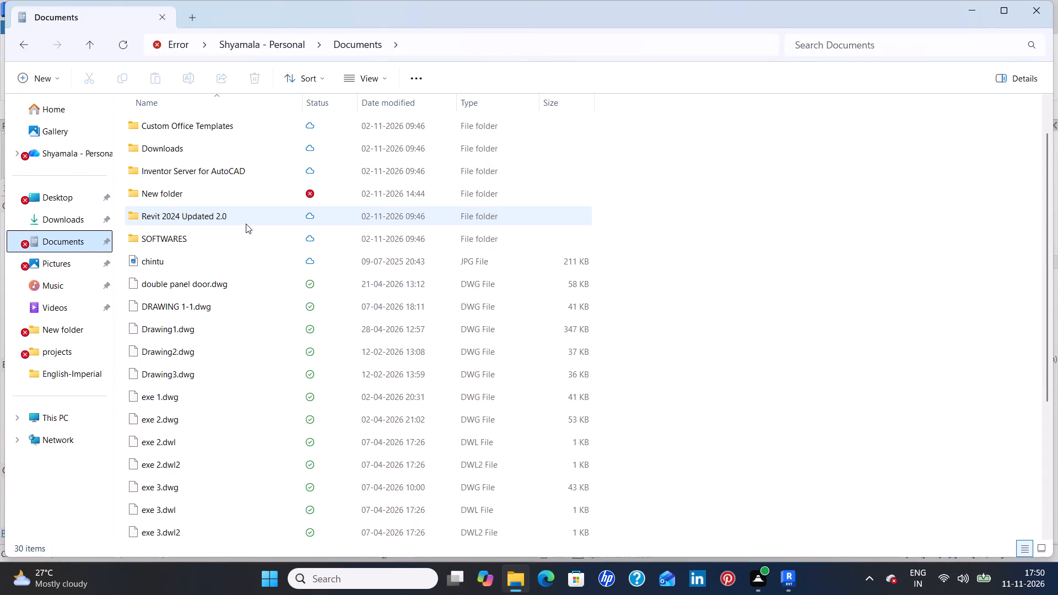
double_click(80, 378)
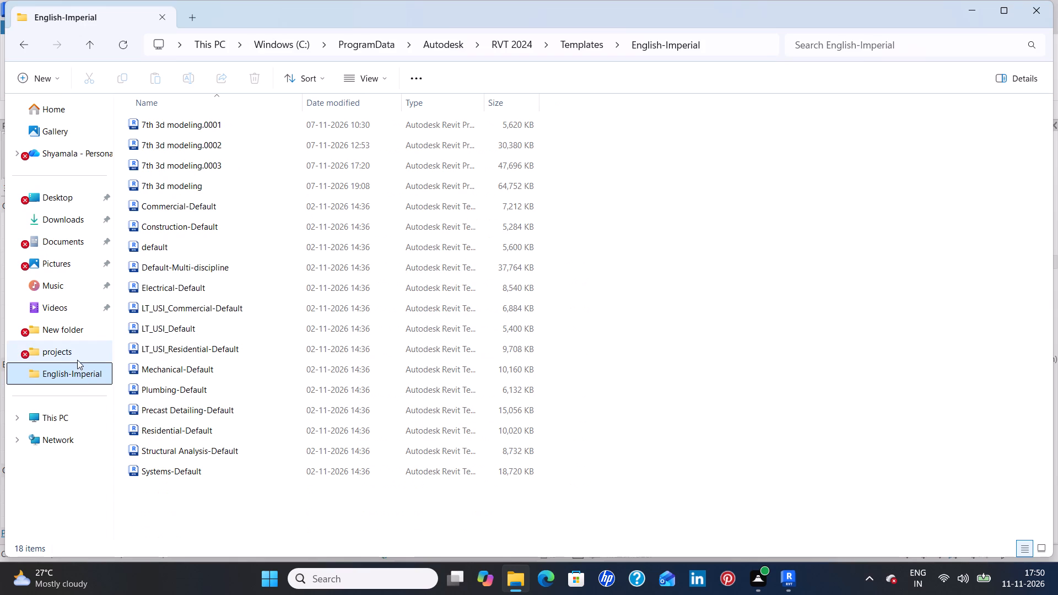
click(206, 122)
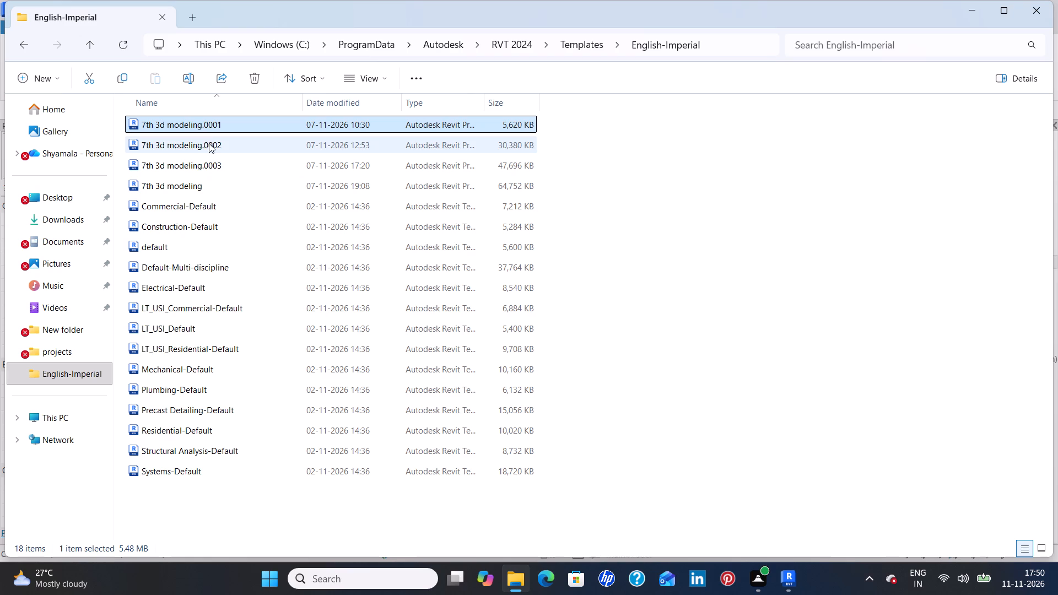
shift+click(209, 143)
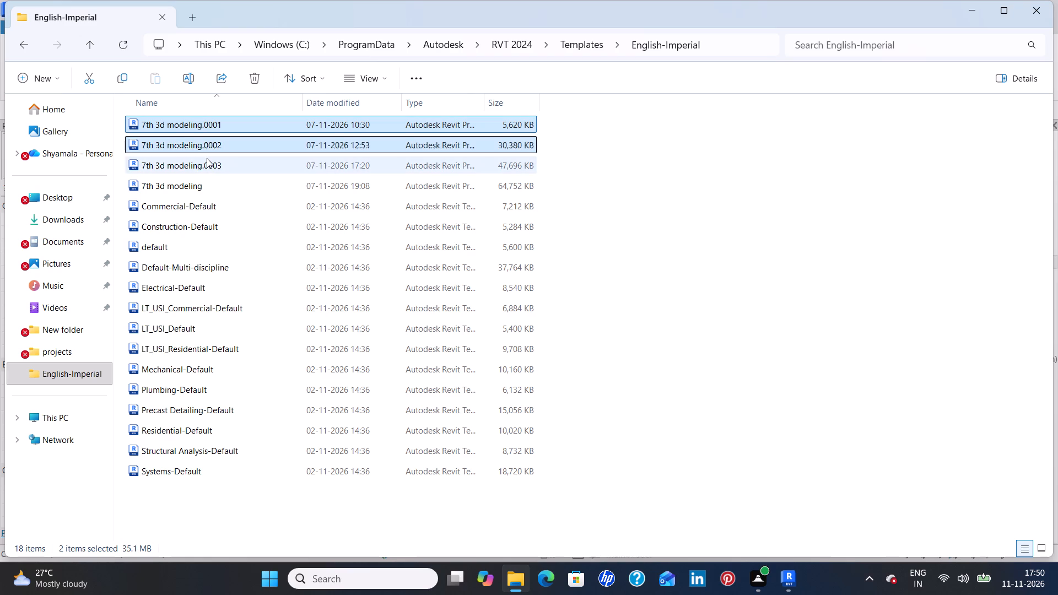
shift+click(207, 159)
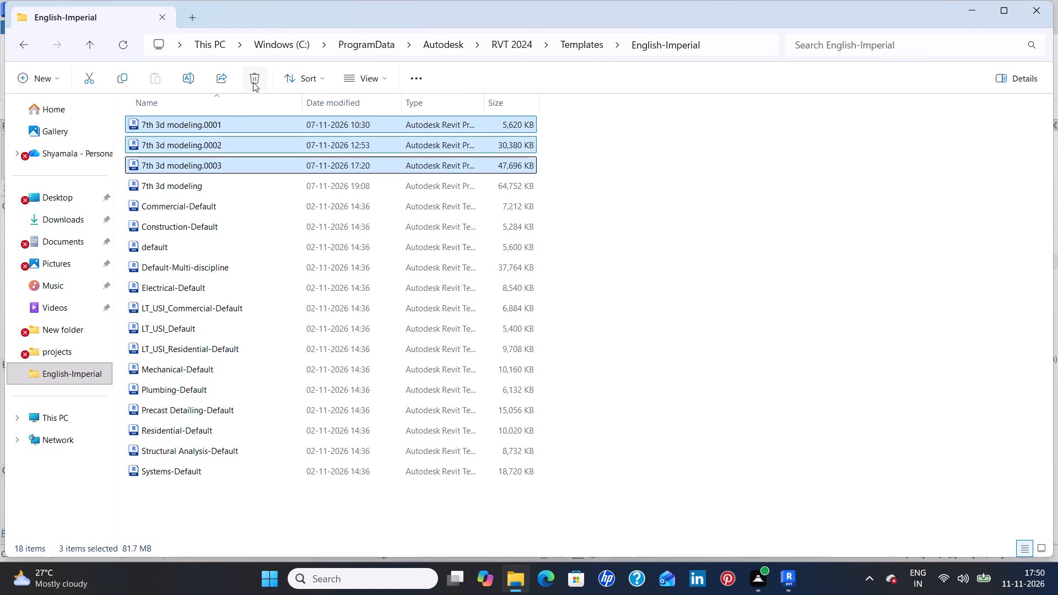
click(253, 82)
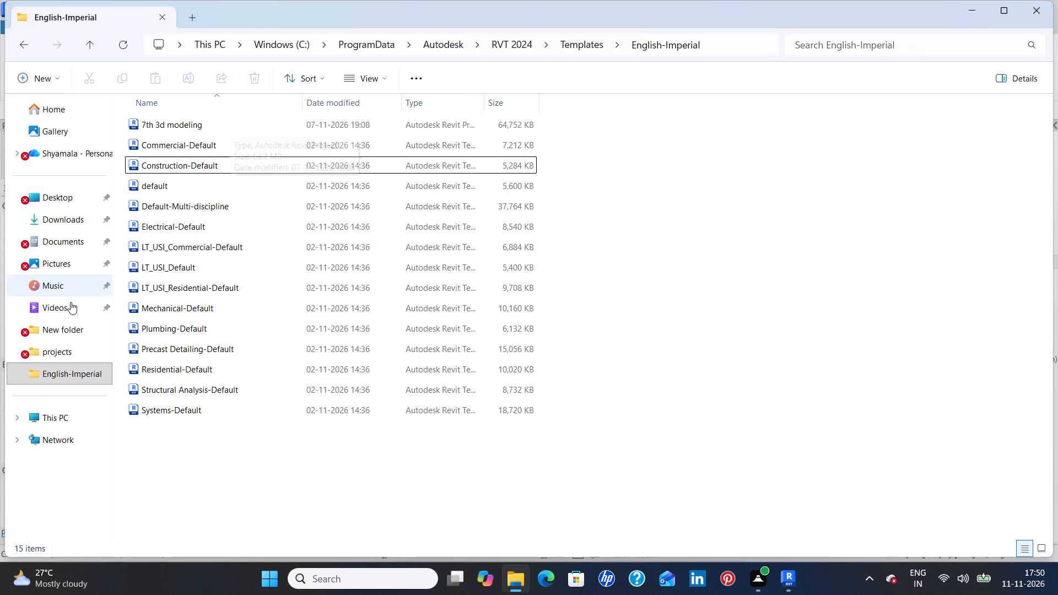
Check the other quick-access folders for unneeded files and delete the 7th 3d plan JPEG from Downloads.
double_click(76, 349)
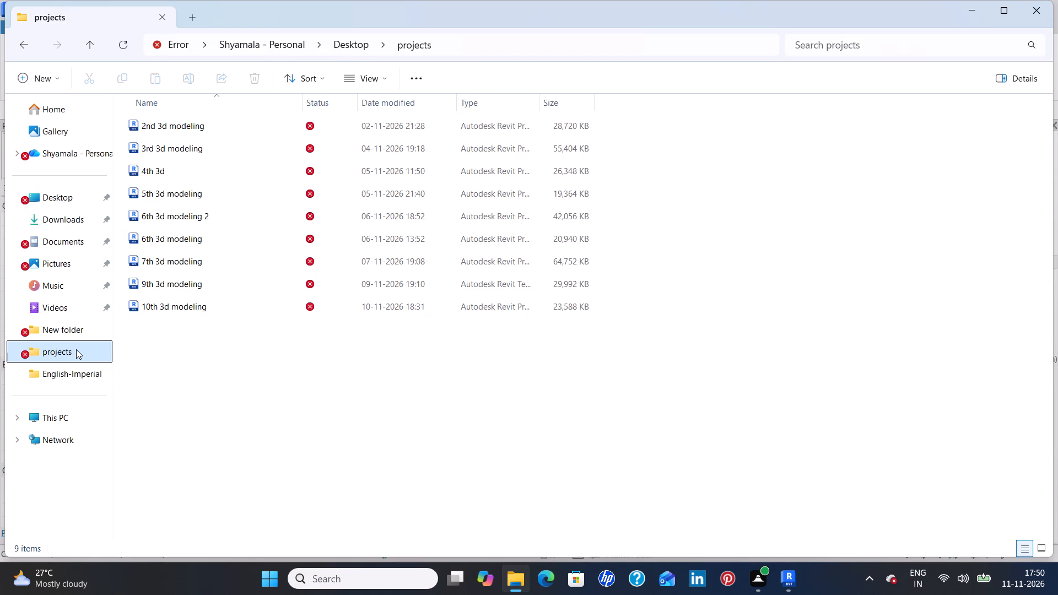
double_click(76, 332)
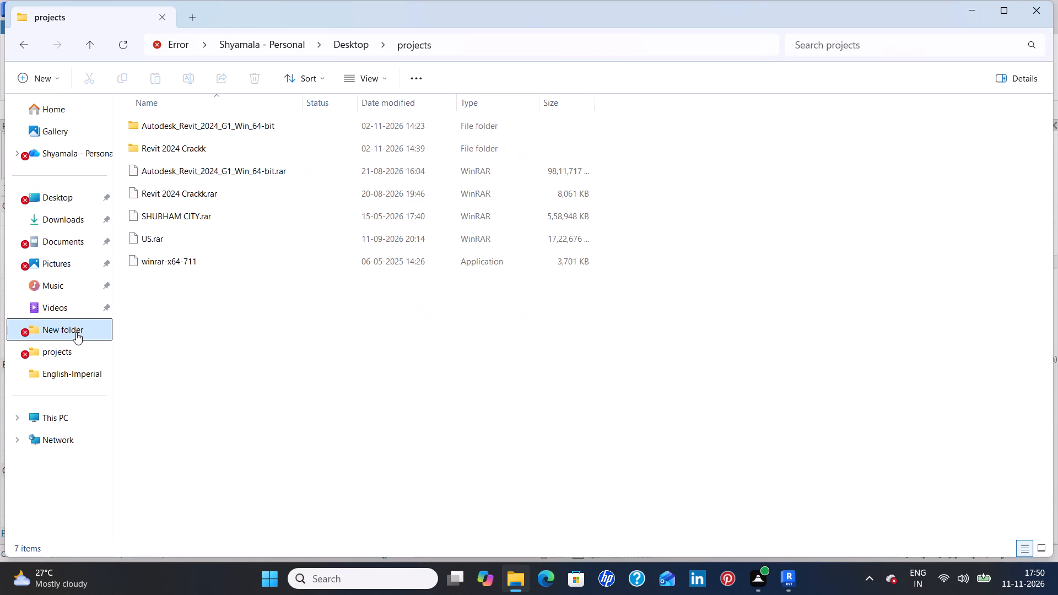
double_click(73, 304)
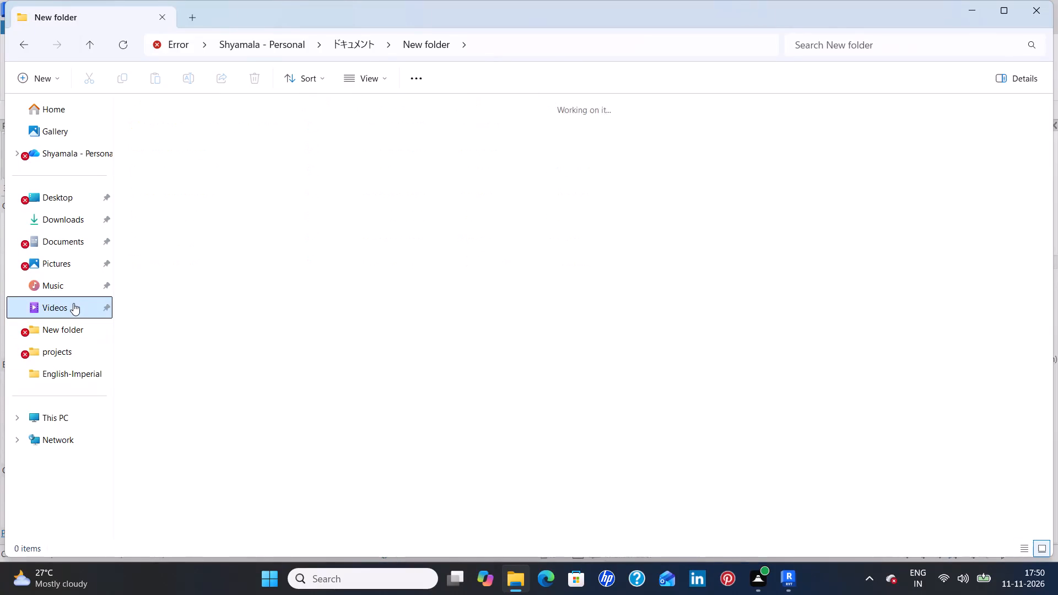
double_click(72, 264)
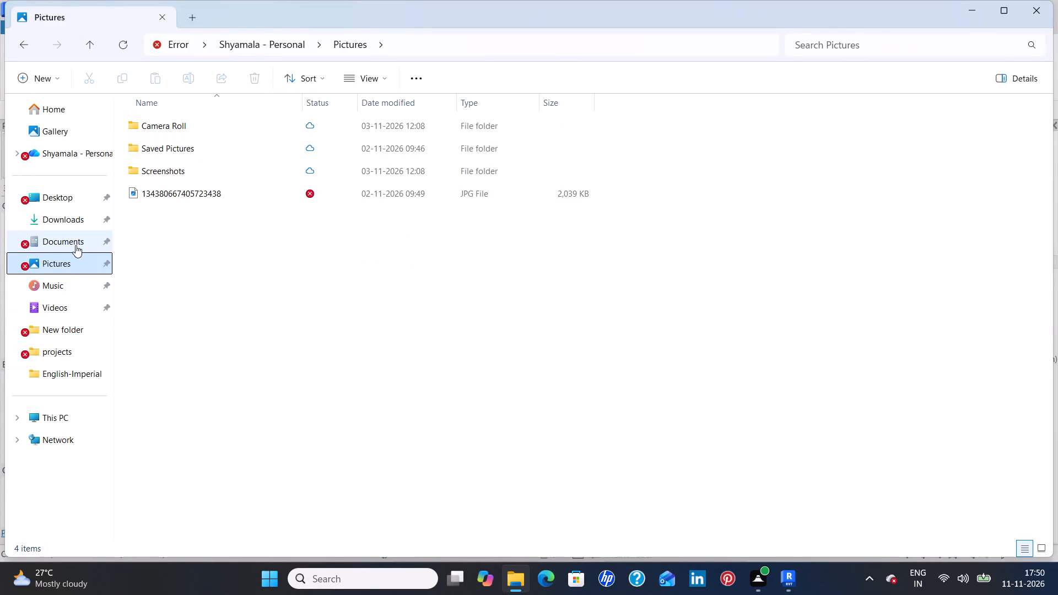
triple_click(75, 245)
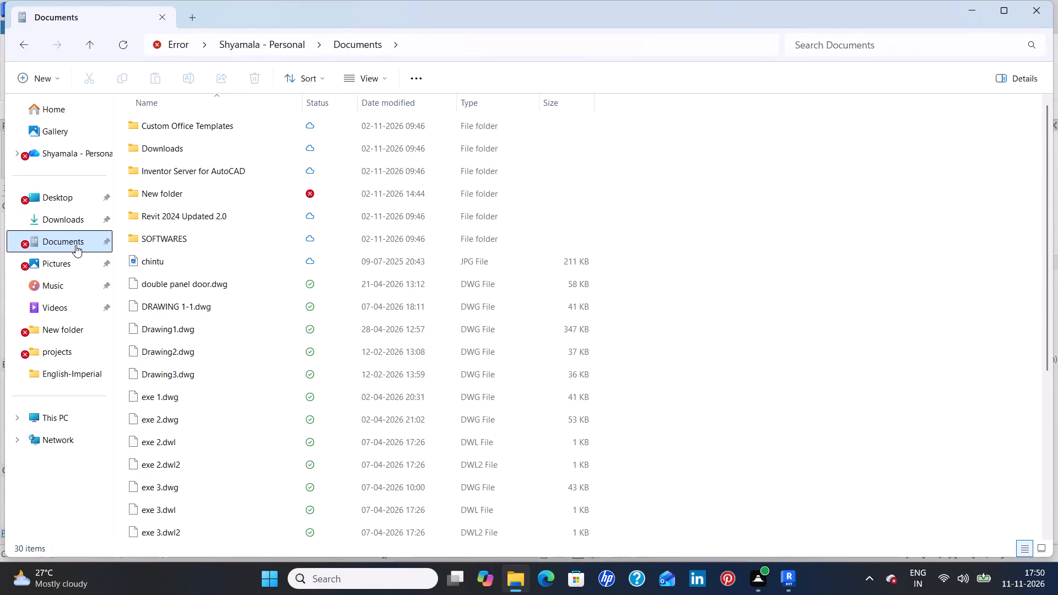
double_click(85, 220)
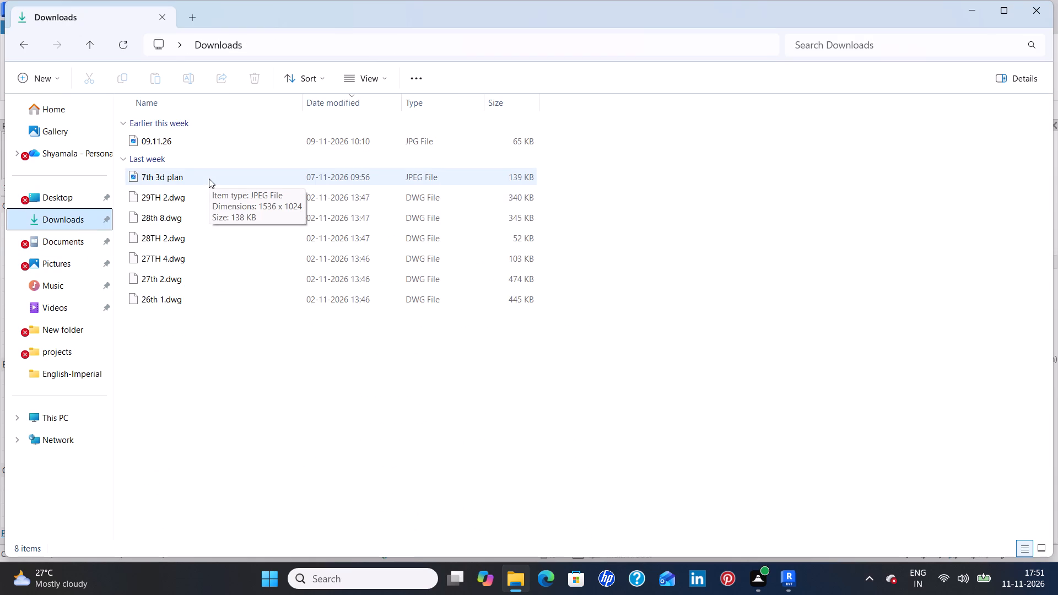
click(209, 178)
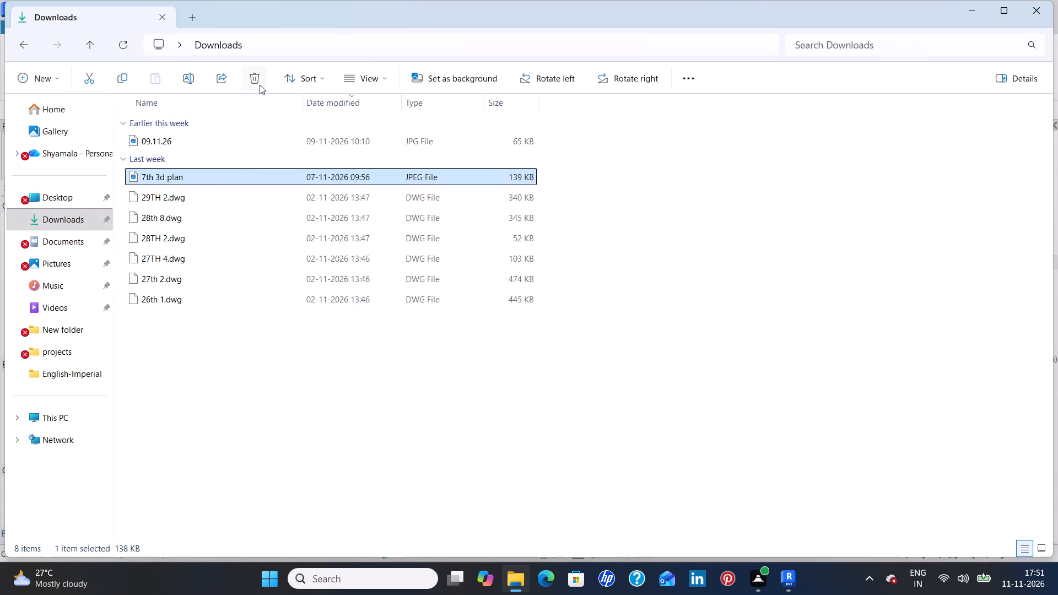
click(257, 84)
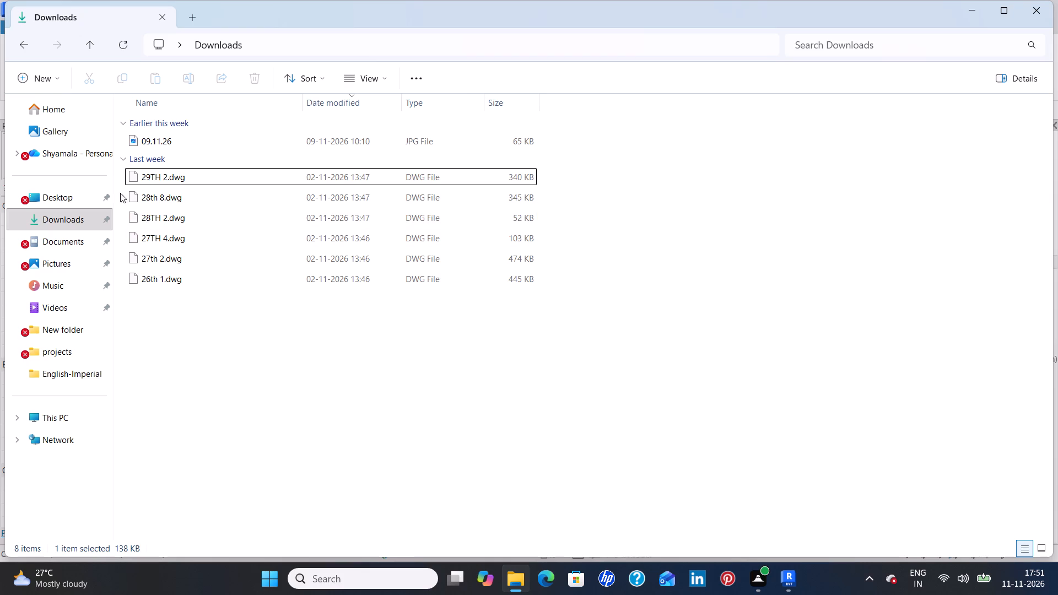
Check the Desktop, OneDrive Documents and Gallery folders for unneeded files, and close File Explorer.
click(82, 198)
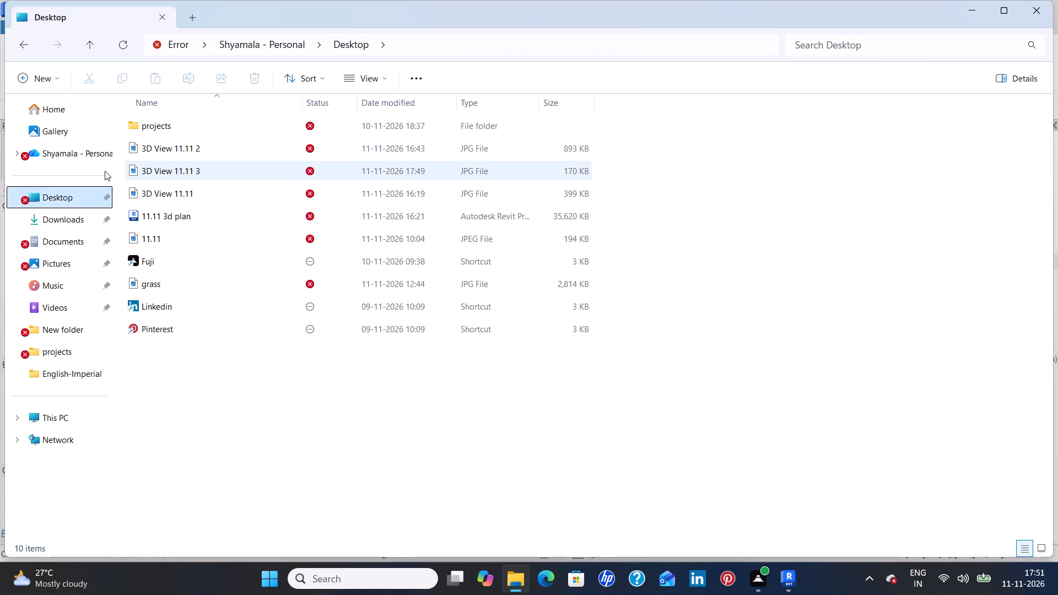
click(86, 151)
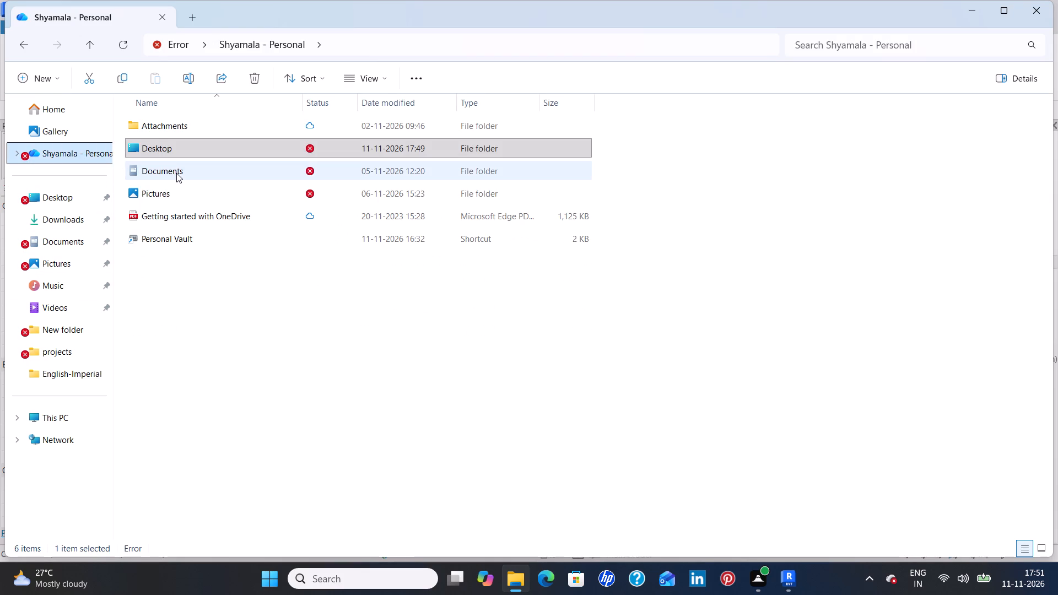
double_click(176, 173)
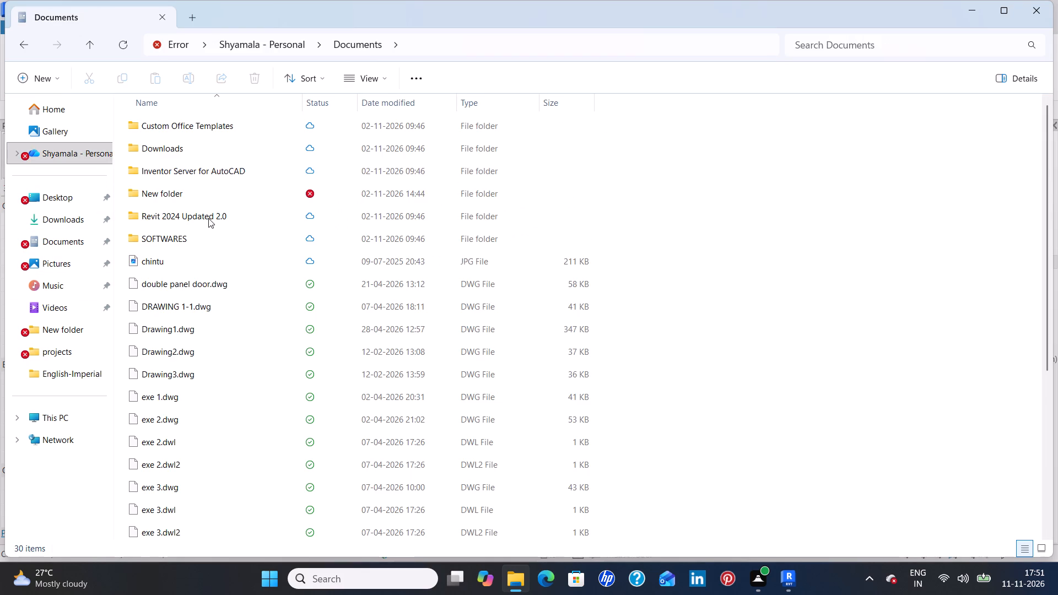
scroll(208, 218, down, 10)
scroll(208, 210, up, 5)
scroll(208, 210, down, 5)
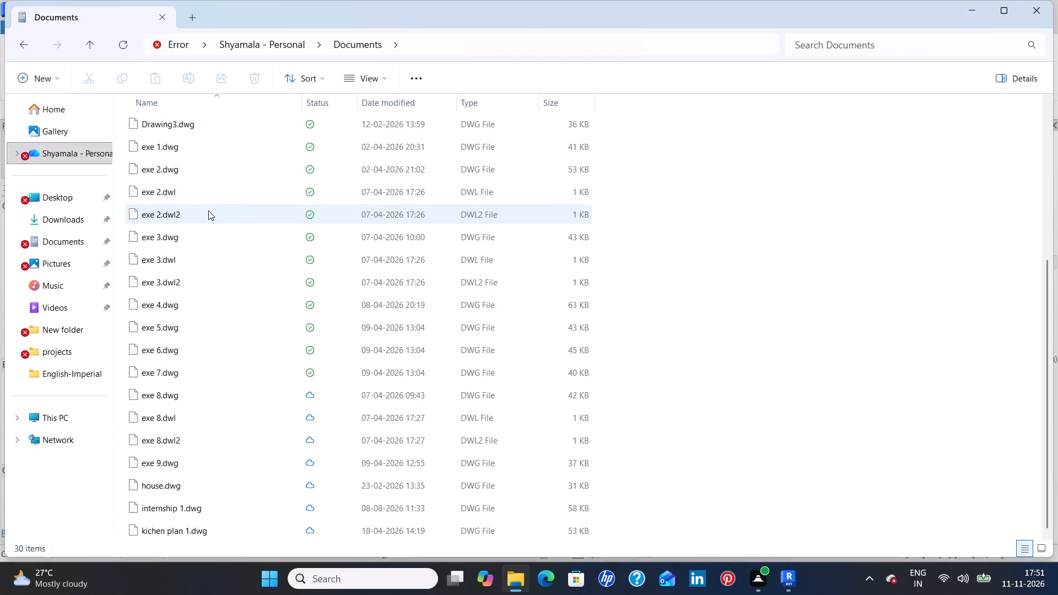
scroll(208, 210, down, 2)
scroll(208, 209, up, 9)
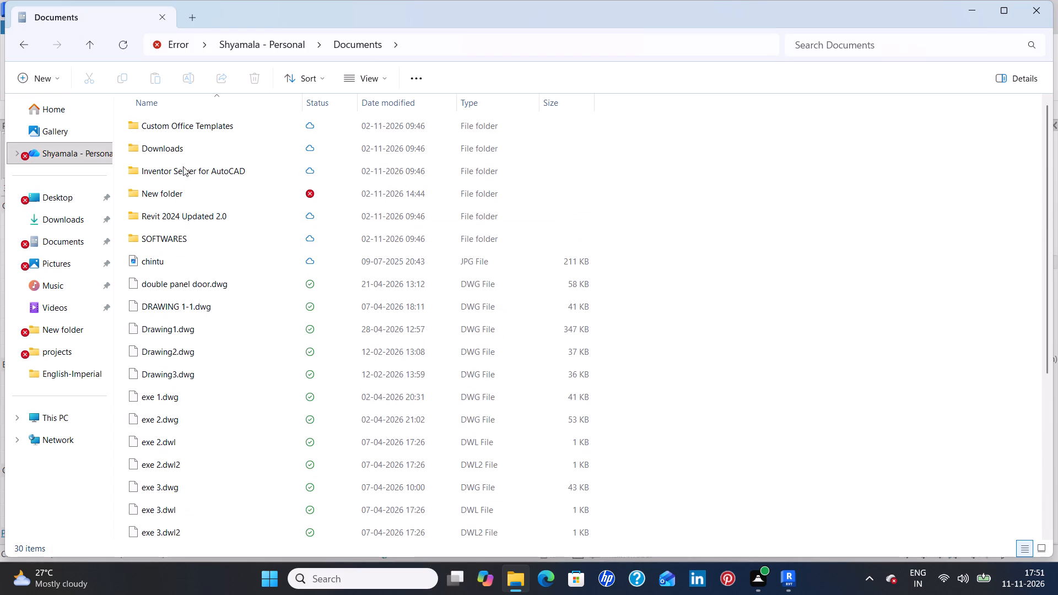
click(96, 136)
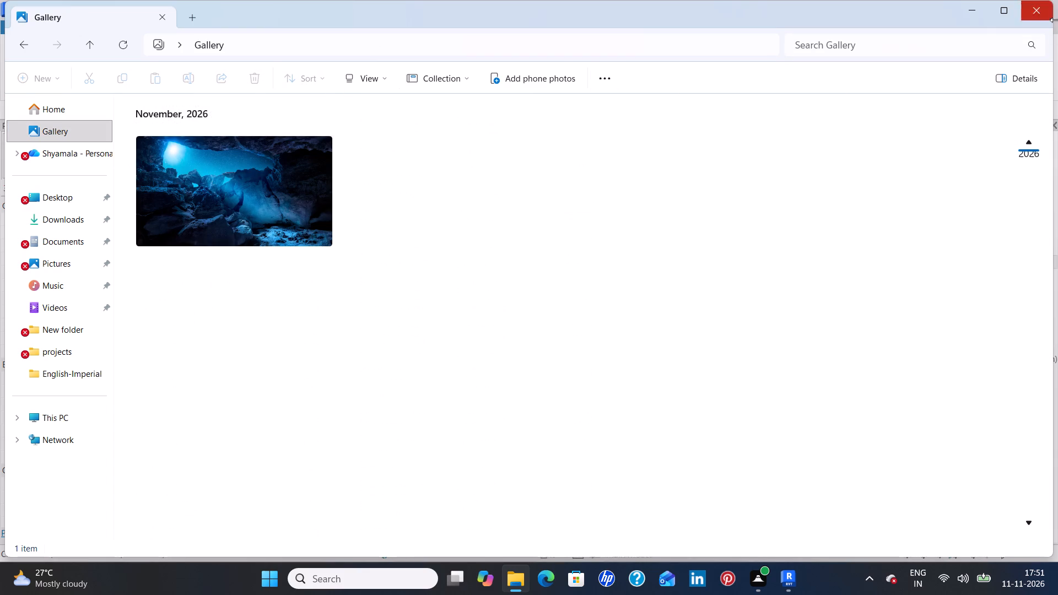
click(1038, 15)
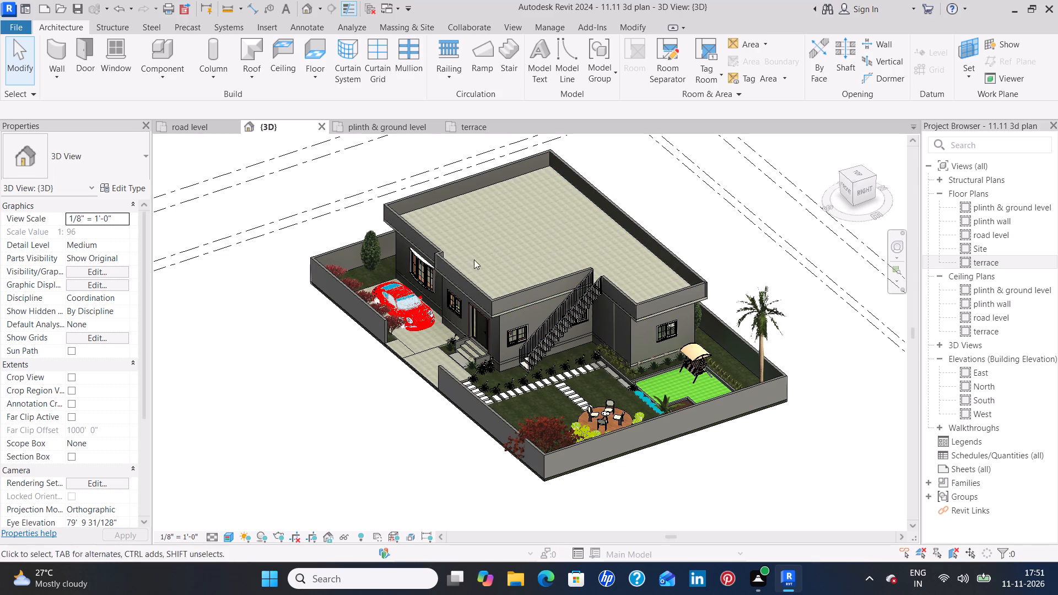
Examine the house's front facade, staircase and garden from several angles in the 3D view.
shift+middle_drag(429, 312, 451, 316)
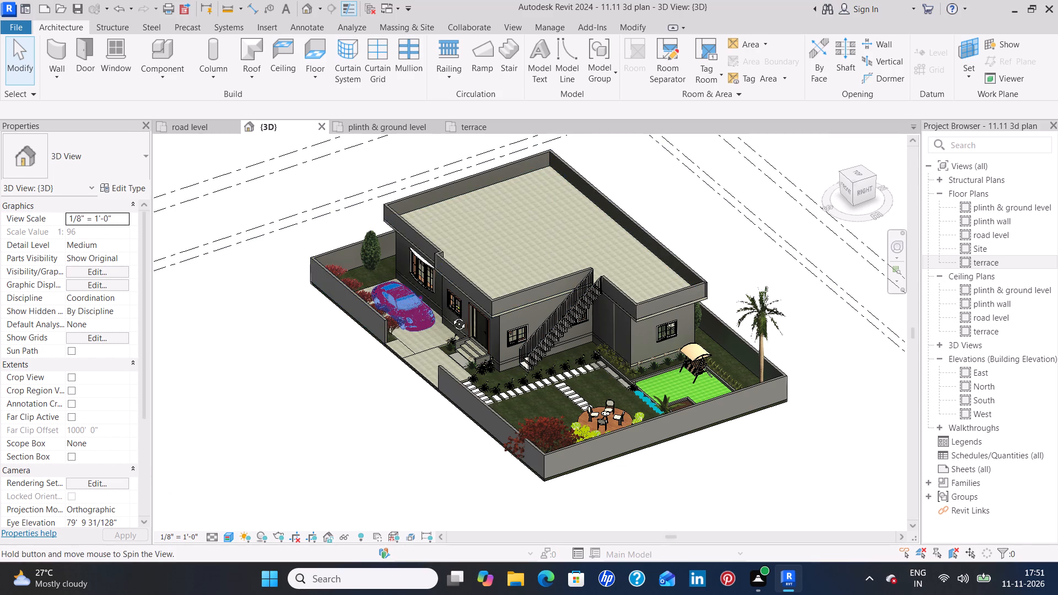
shift+middle_drag(451, 316, 569, 331)
shift+middle_drag(440, 359, 377, 345)
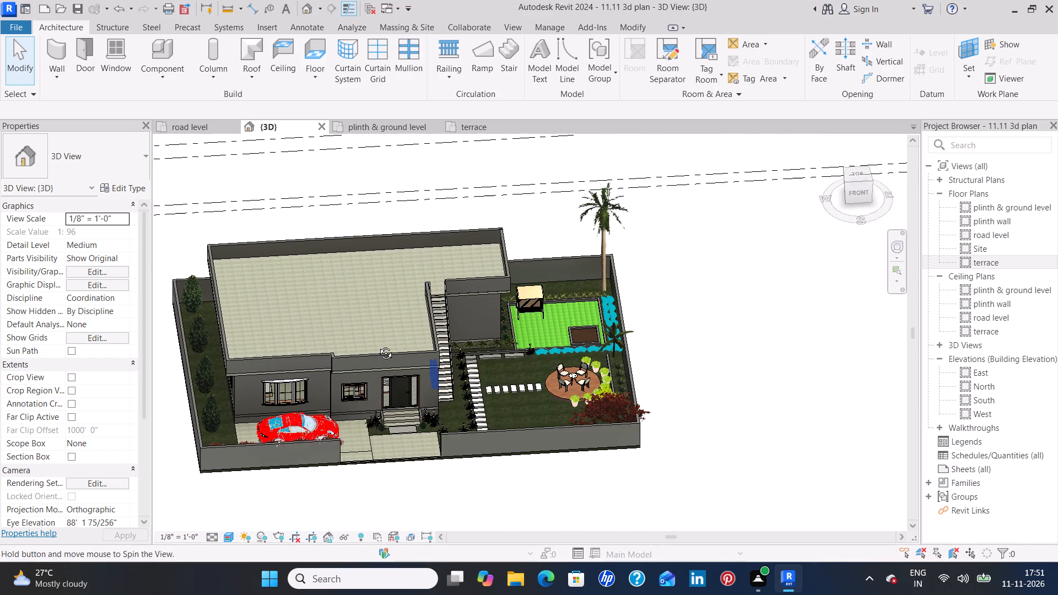
shift+middle_drag(377, 345, 307, 329)
shift+middle_drag(354, 332, 444, 277)
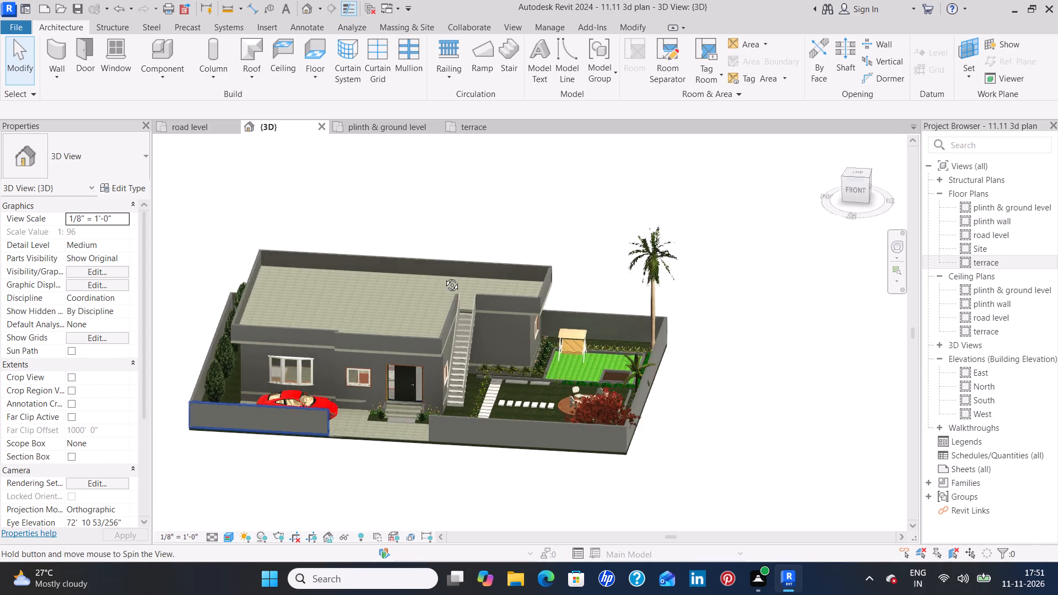
shift+middle_drag(444, 277, 449, 298)
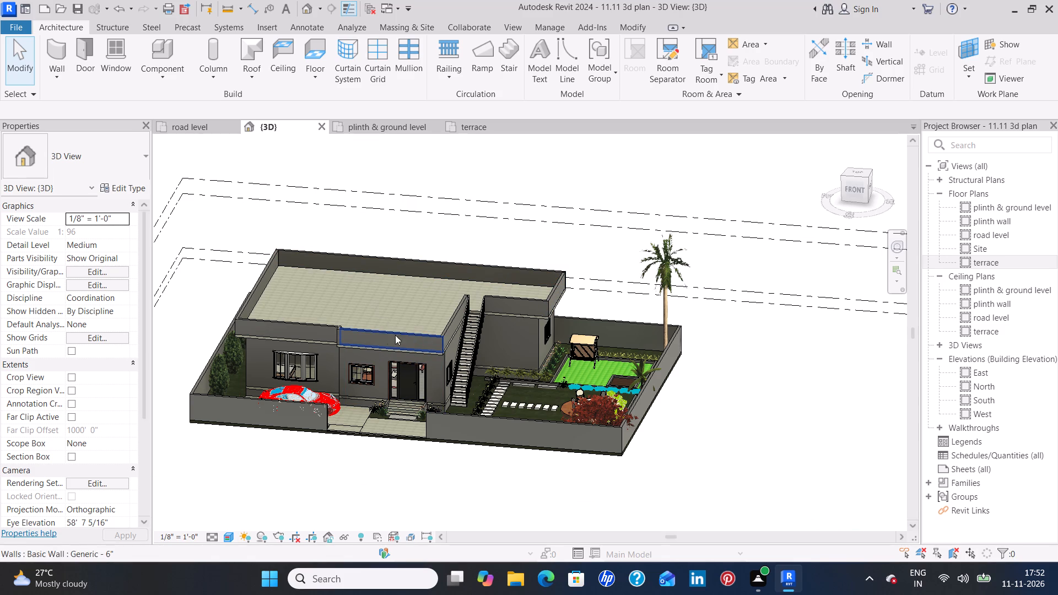
scroll(365, 359, up, 3)
middle_drag(341, 345, 366, 262)
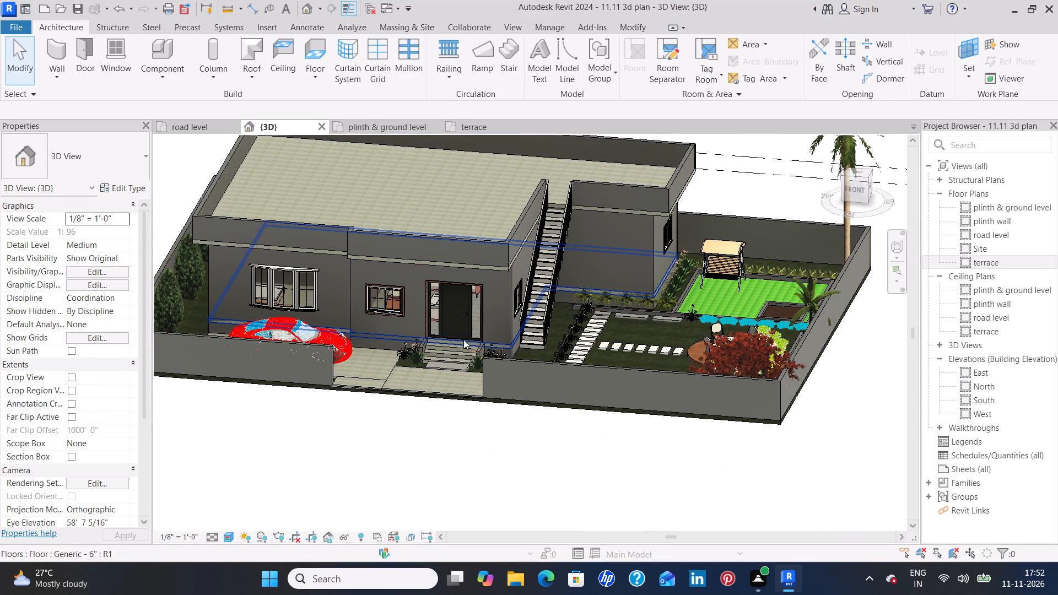
middle_drag(463, 339, 478, 281)
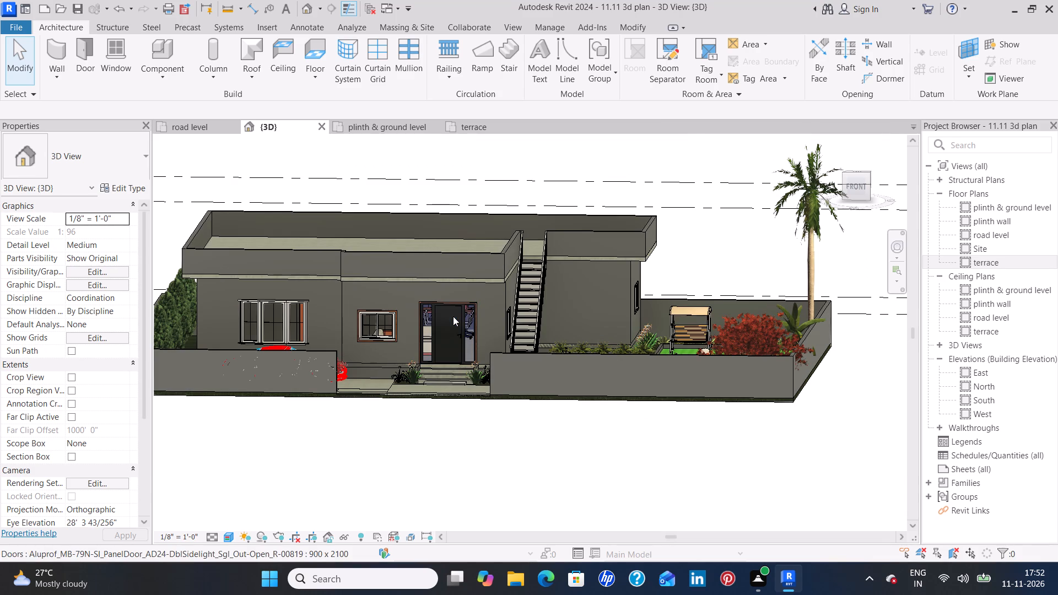
scroll(449, 316, up, 2)
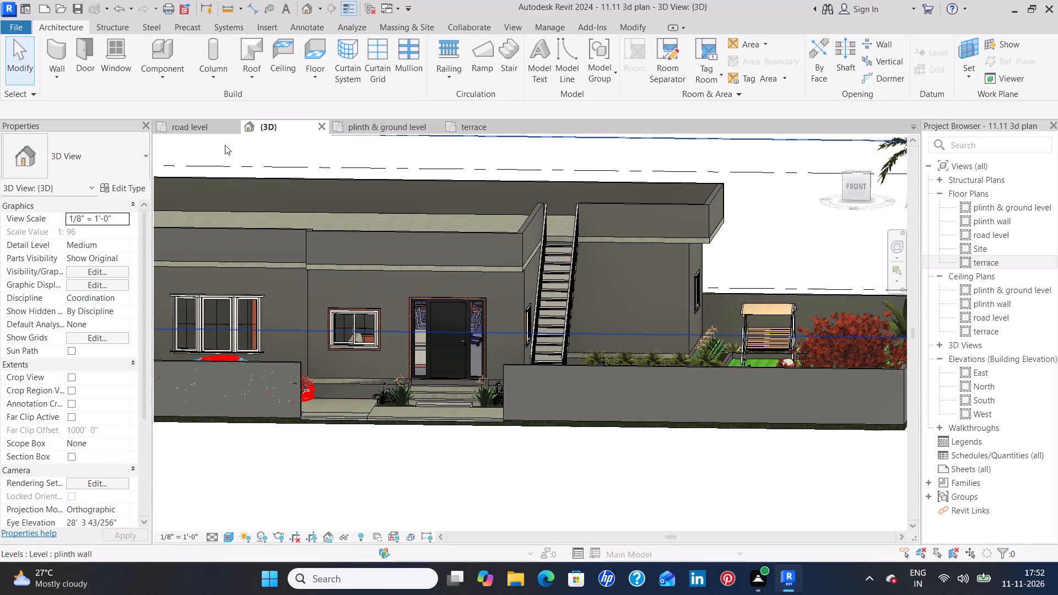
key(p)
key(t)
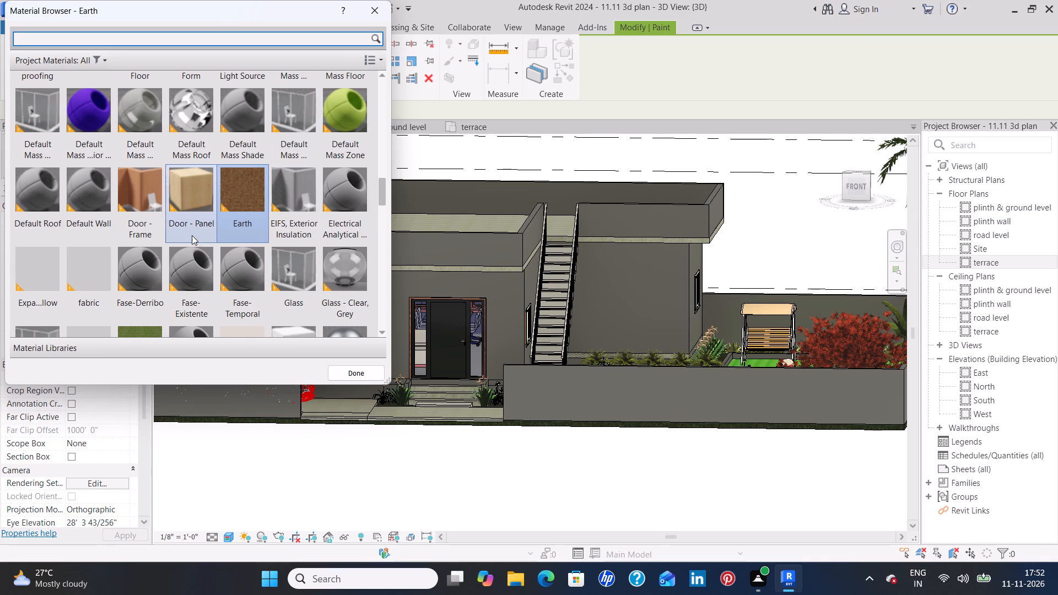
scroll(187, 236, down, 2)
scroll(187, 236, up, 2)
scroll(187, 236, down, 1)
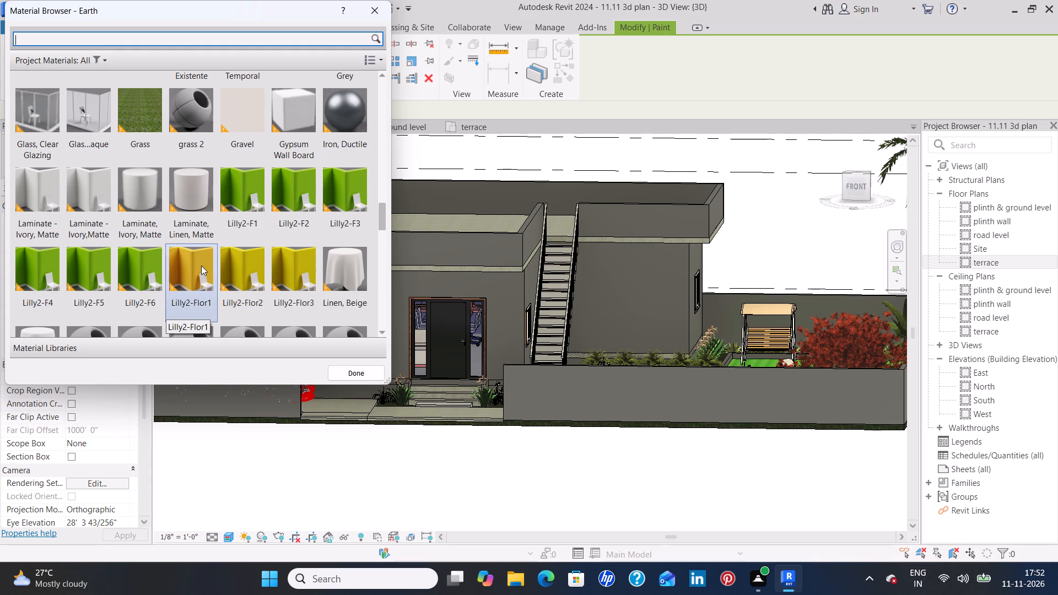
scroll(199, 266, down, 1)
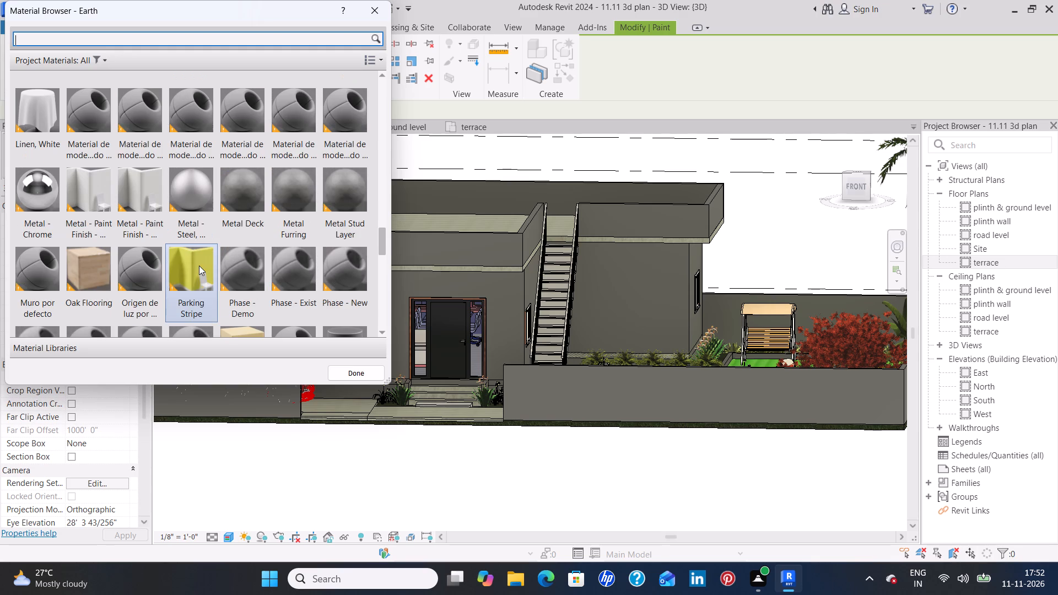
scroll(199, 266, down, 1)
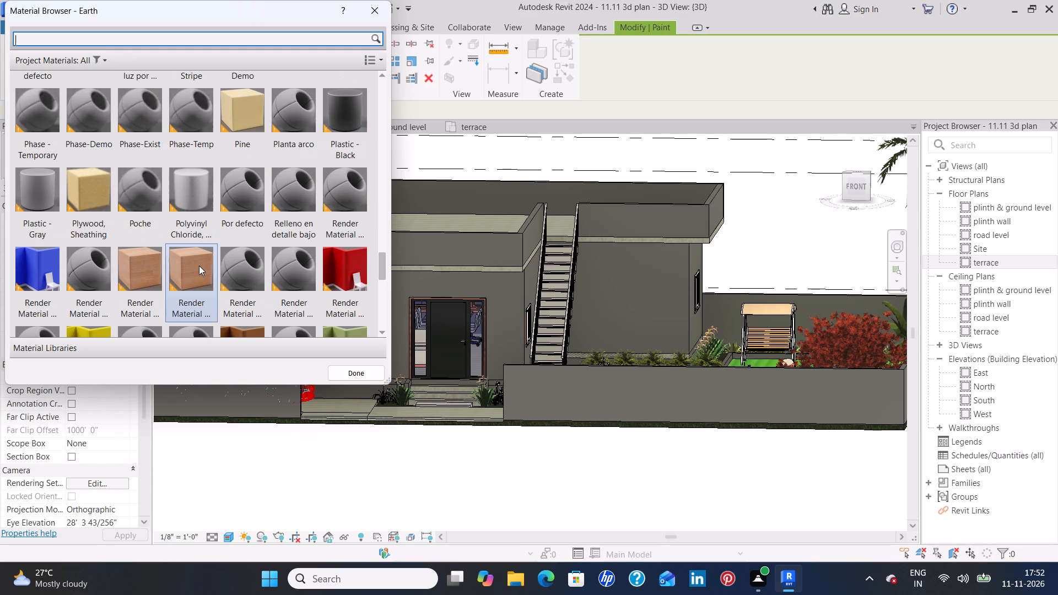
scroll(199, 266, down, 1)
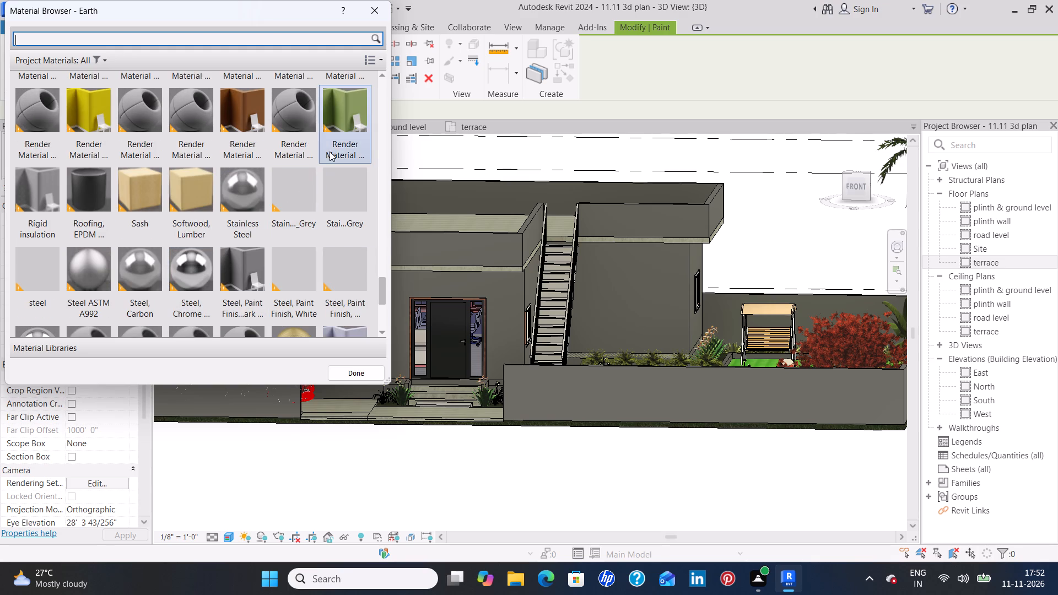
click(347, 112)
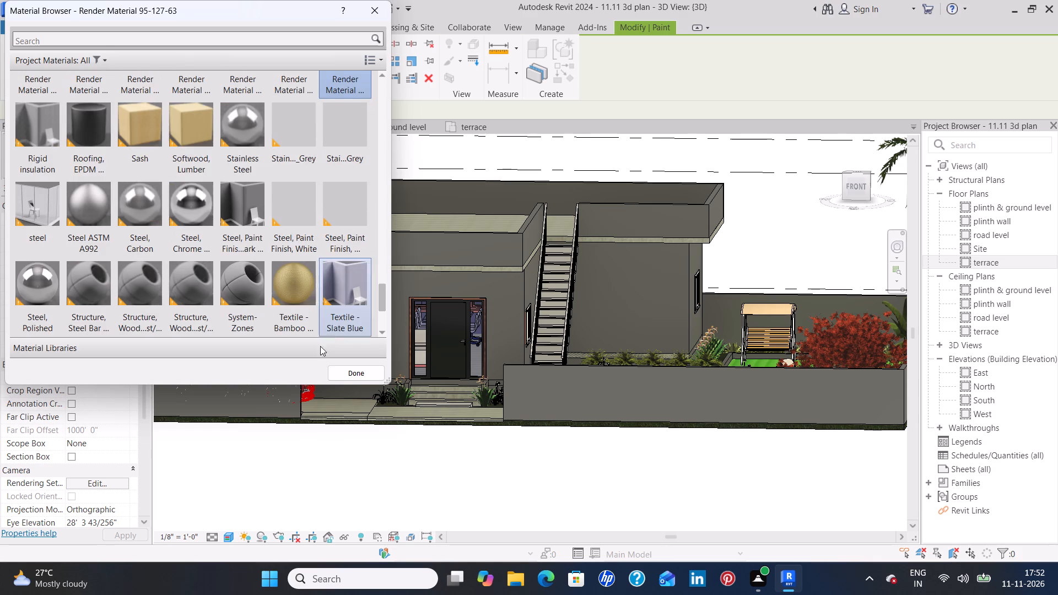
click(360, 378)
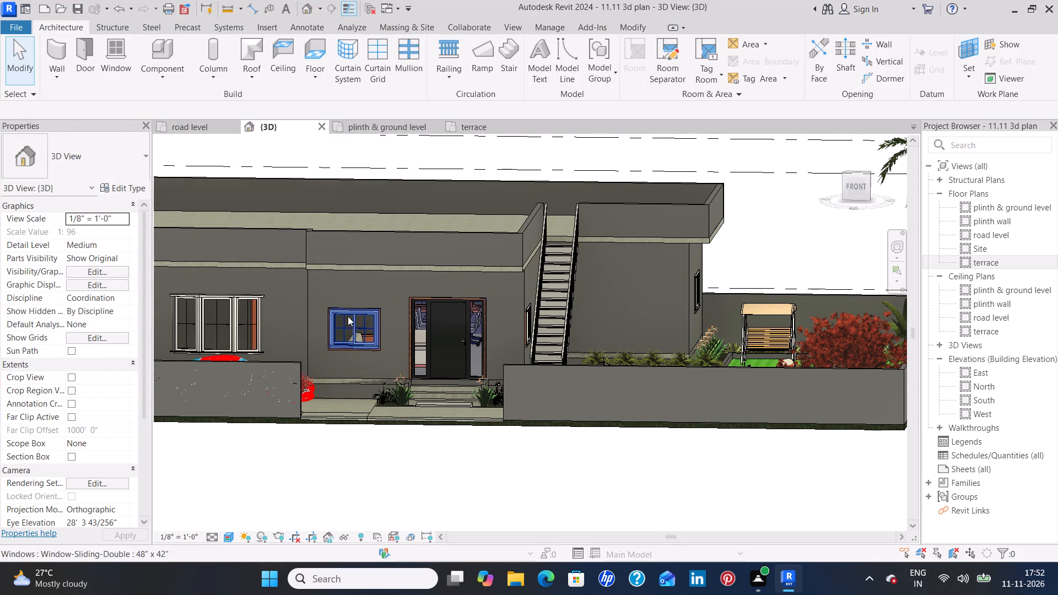
Paint the entrance front wall and the front and side parapet faces above it with Render Material 95-127-63.
key(p)
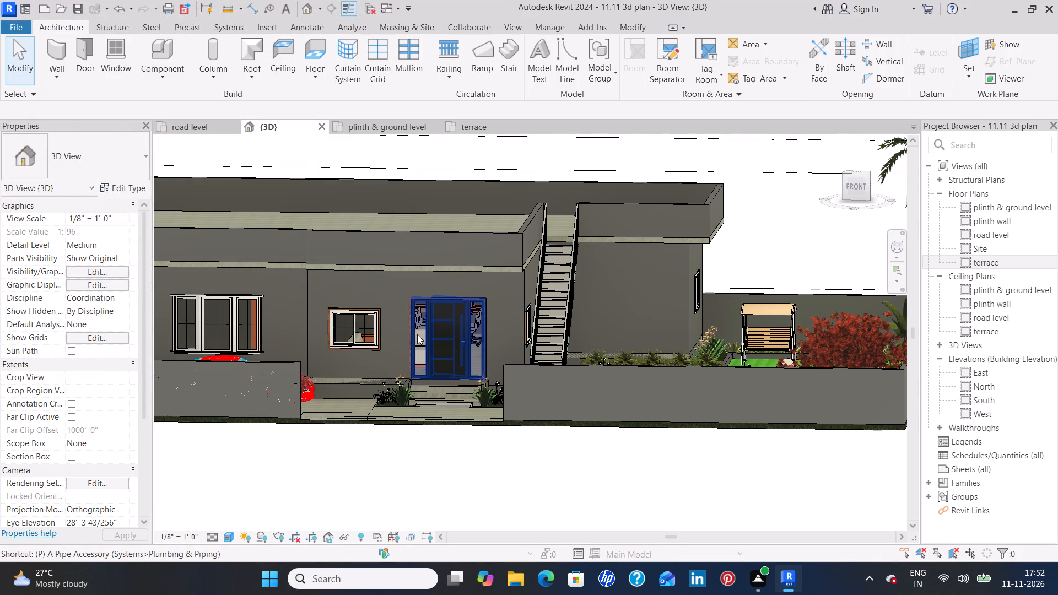
key(t)
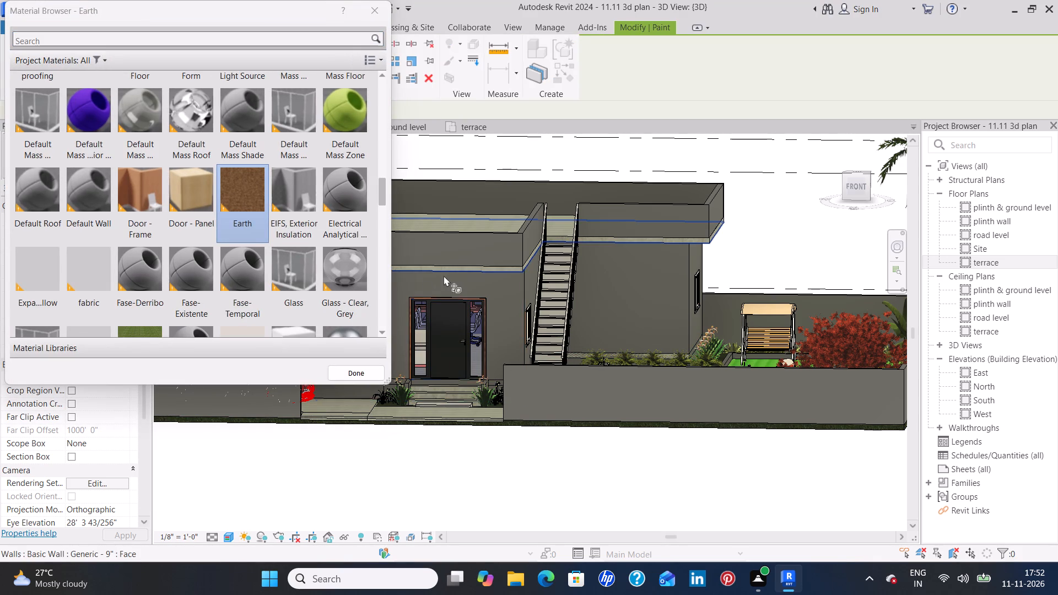
click(499, 288)
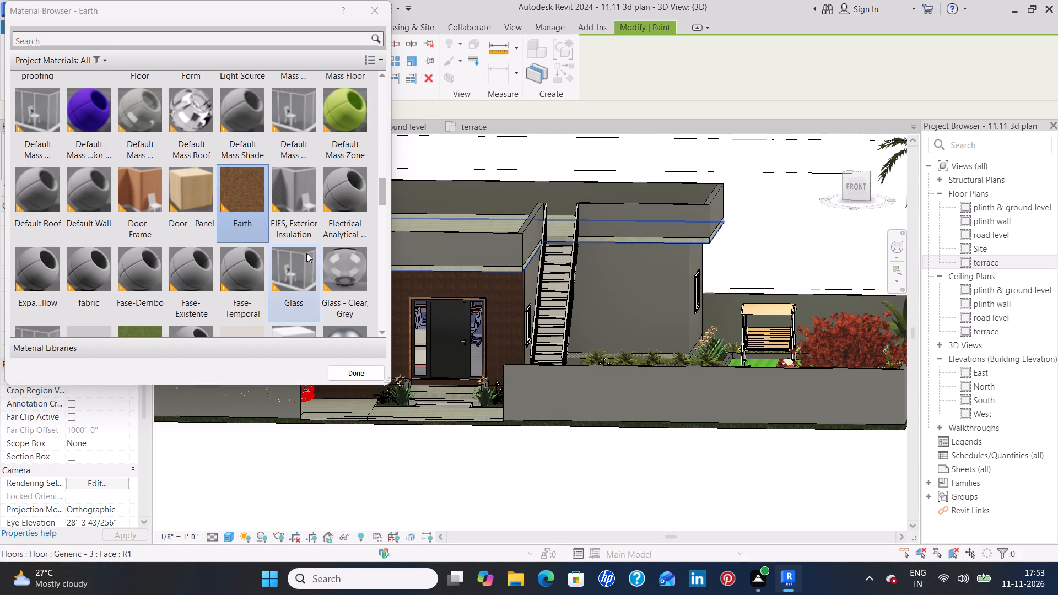
scroll(306, 253, up, 2)
scroll(306, 253, down, 4)
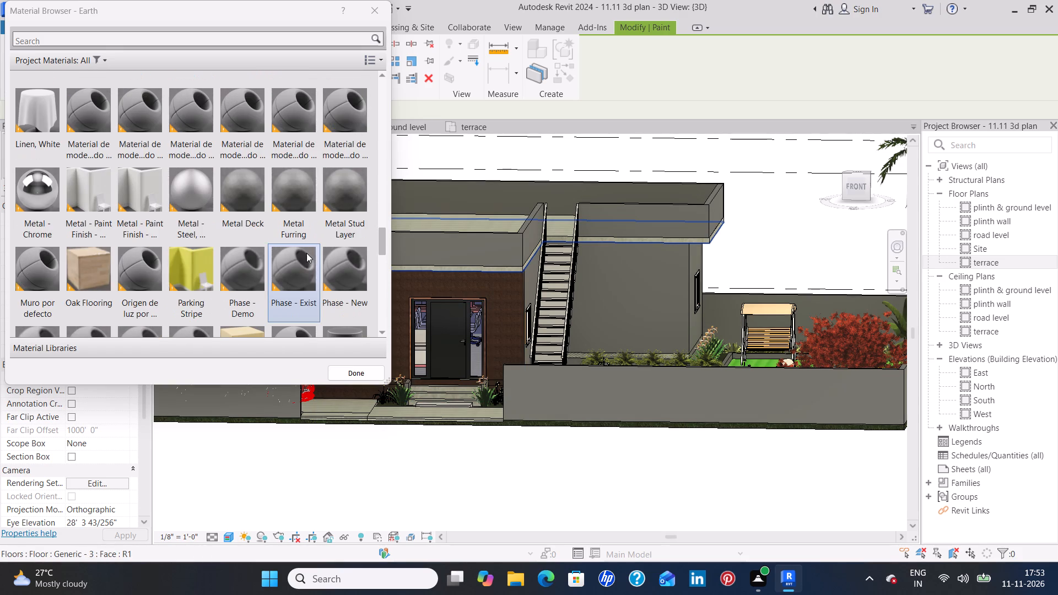
scroll(306, 253, down, 2)
click(342, 110)
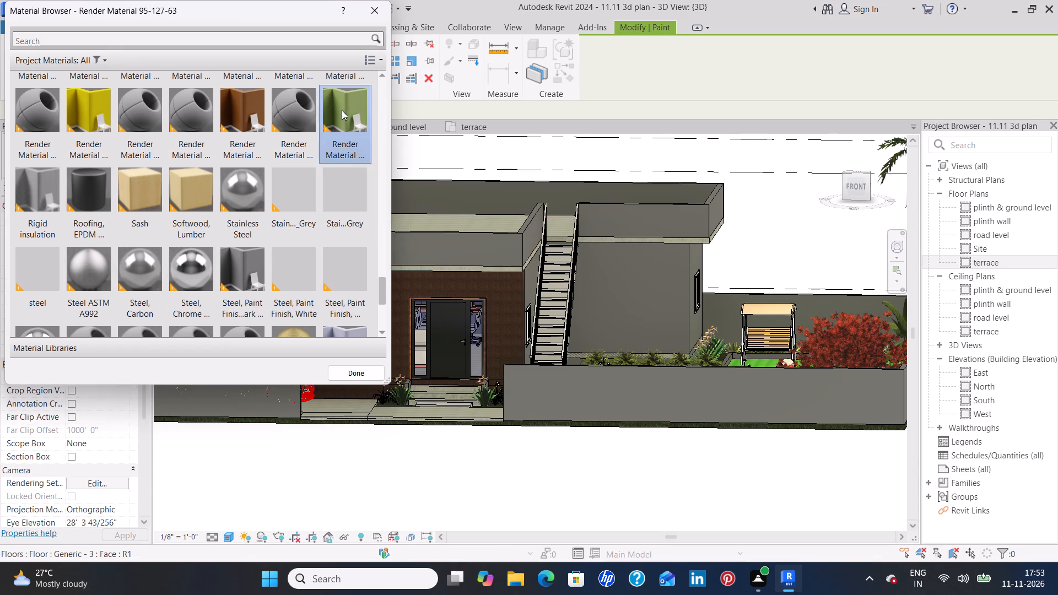
click(503, 286)
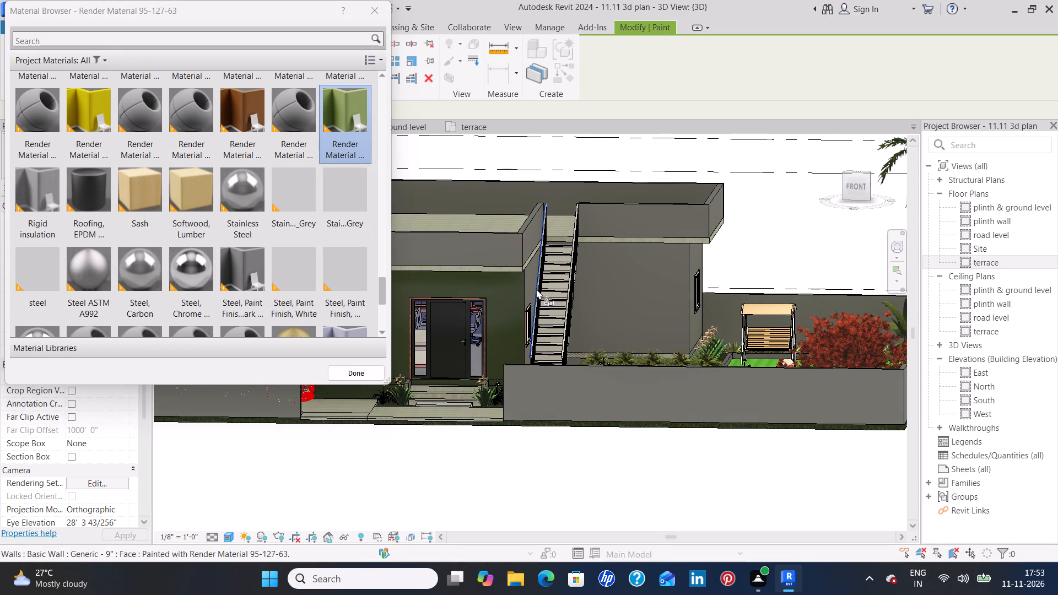
click(531, 235)
click(508, 241)
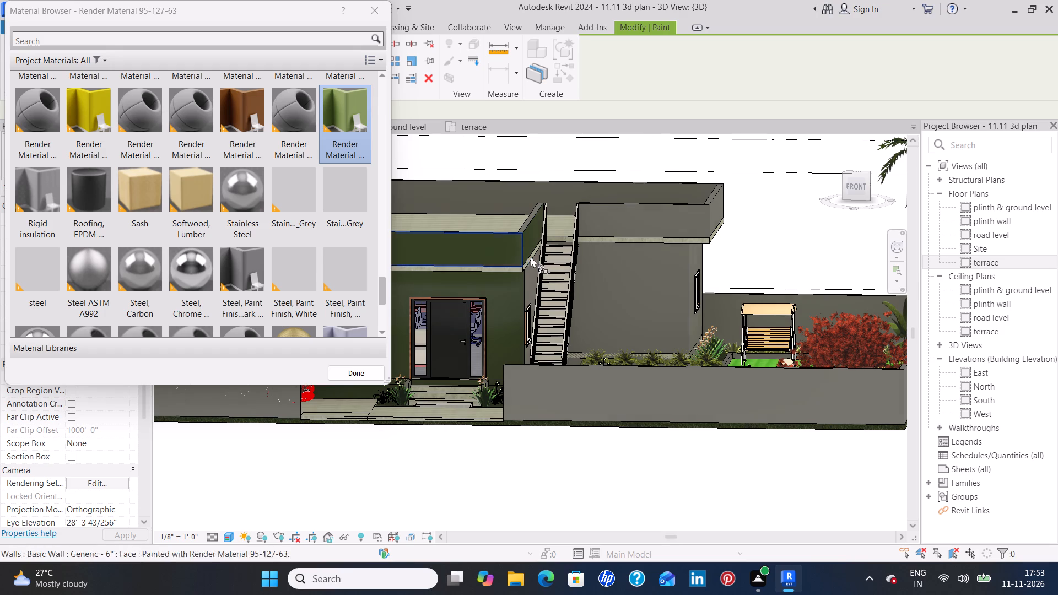
Paint the rear wall sections behind the staircase and the side wall beside it with Render Material 95-127-63.
click(677, 260)
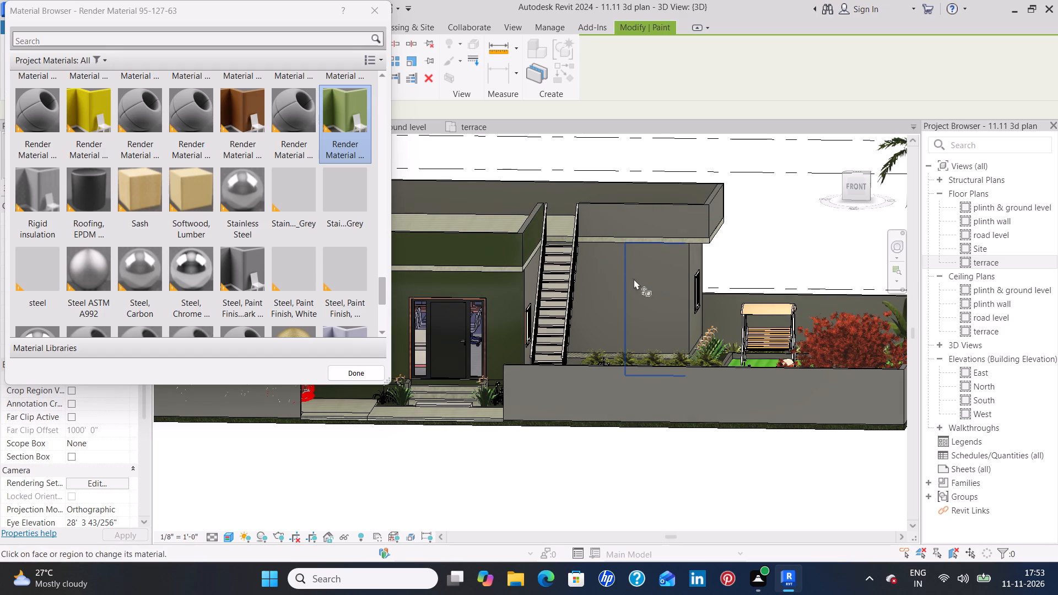
click(606, 277)
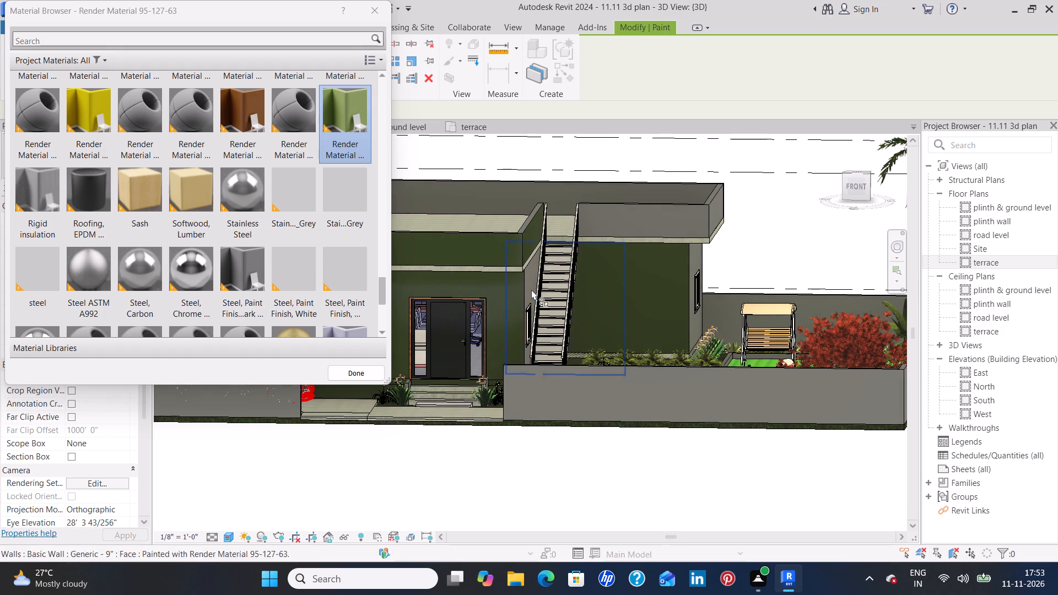
click(531, 275)
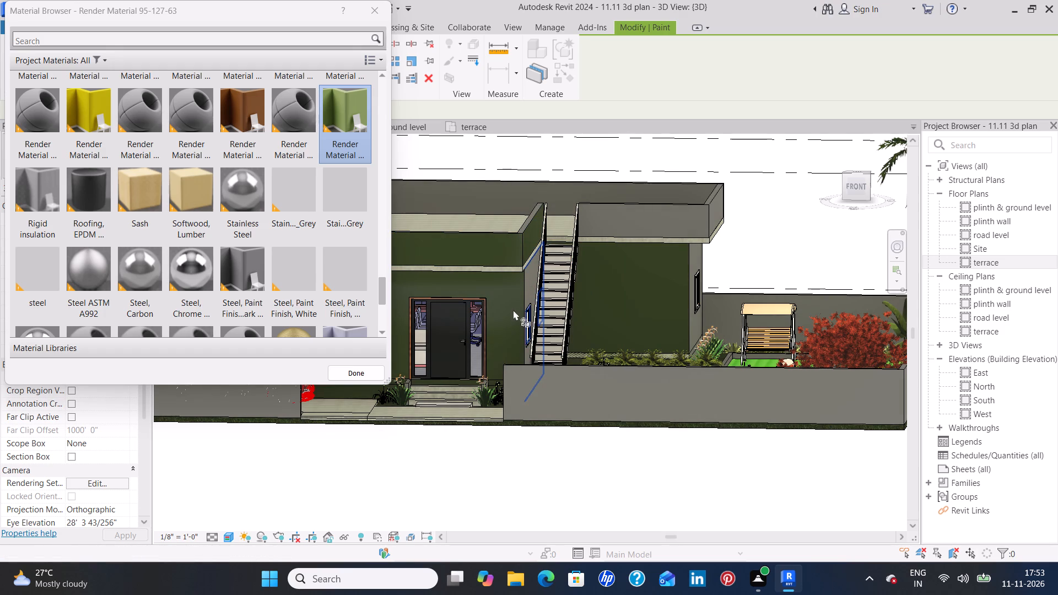
click(703, 258)
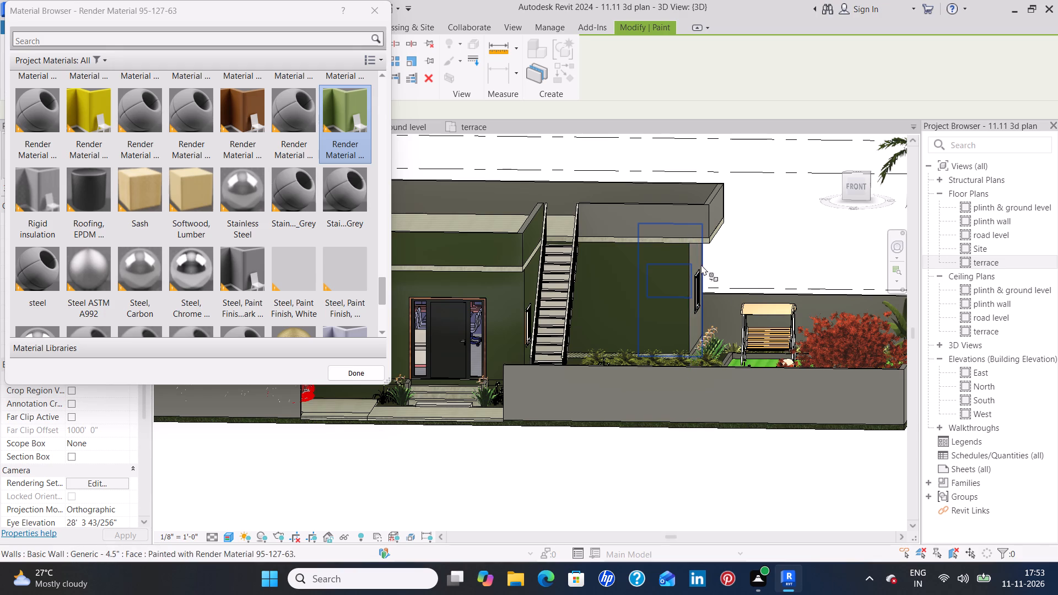
click(371, 371)
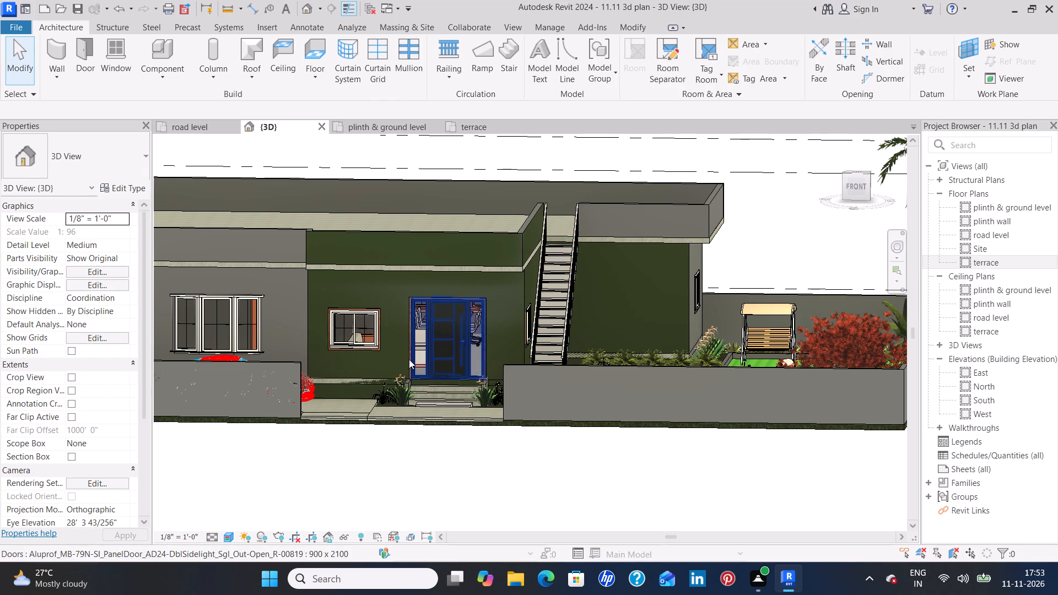
Paint the front wall around the large window and the narrow return beside the entrance wall with Render Material 95-127-63.
key(p)
key(t)
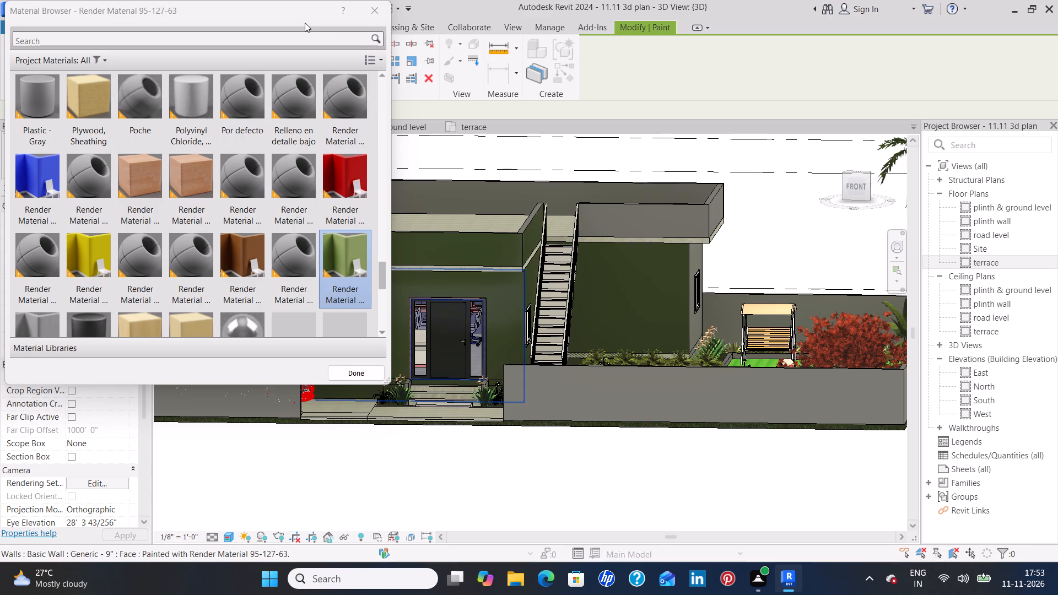
drag(303, 19, 932, 6)
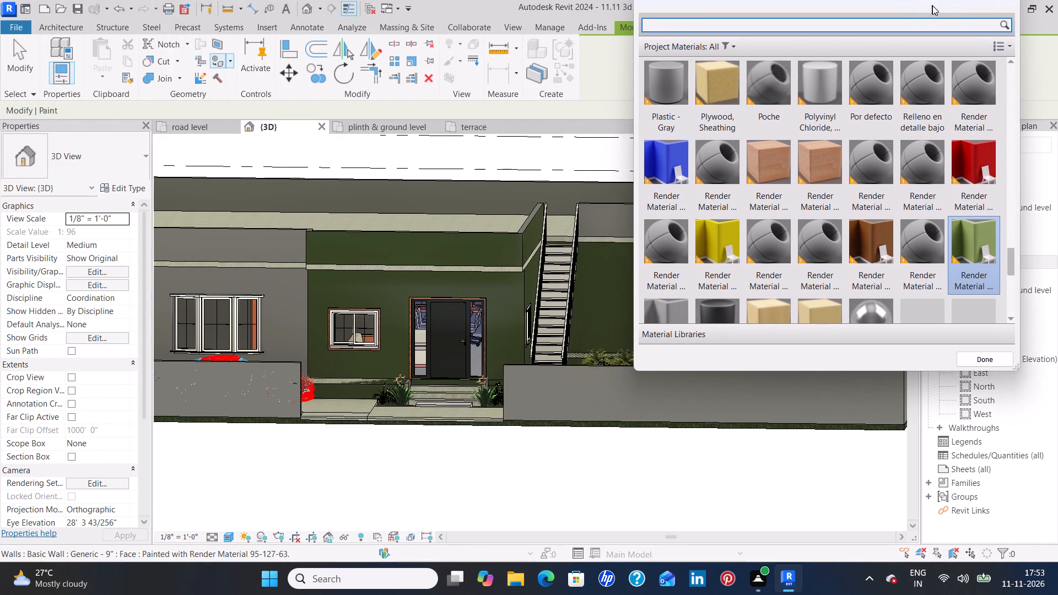
drag(932, 6, 935, 6)
click(981, 252)
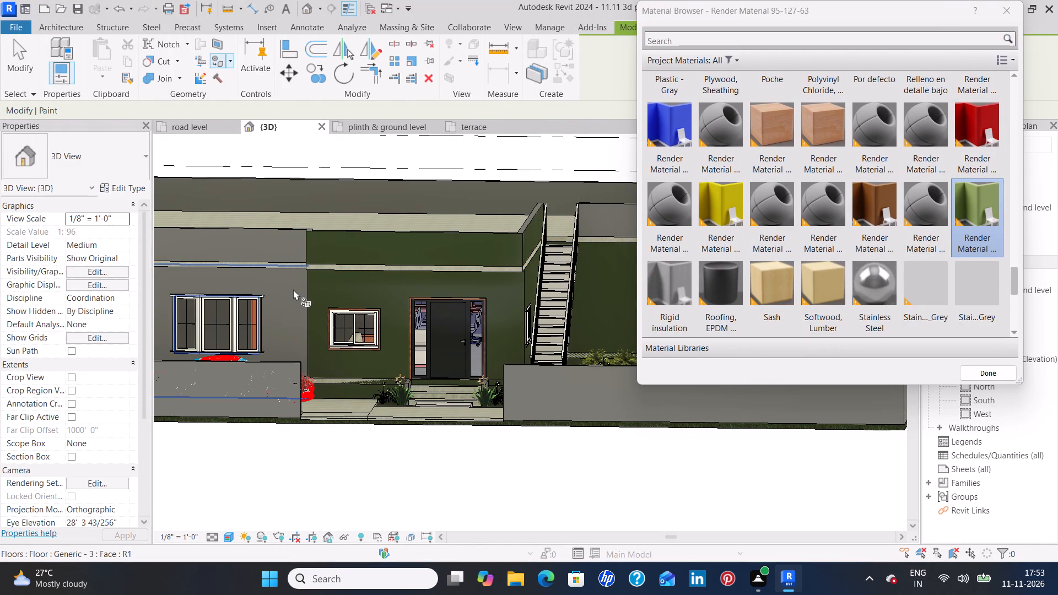
click(296, 295)
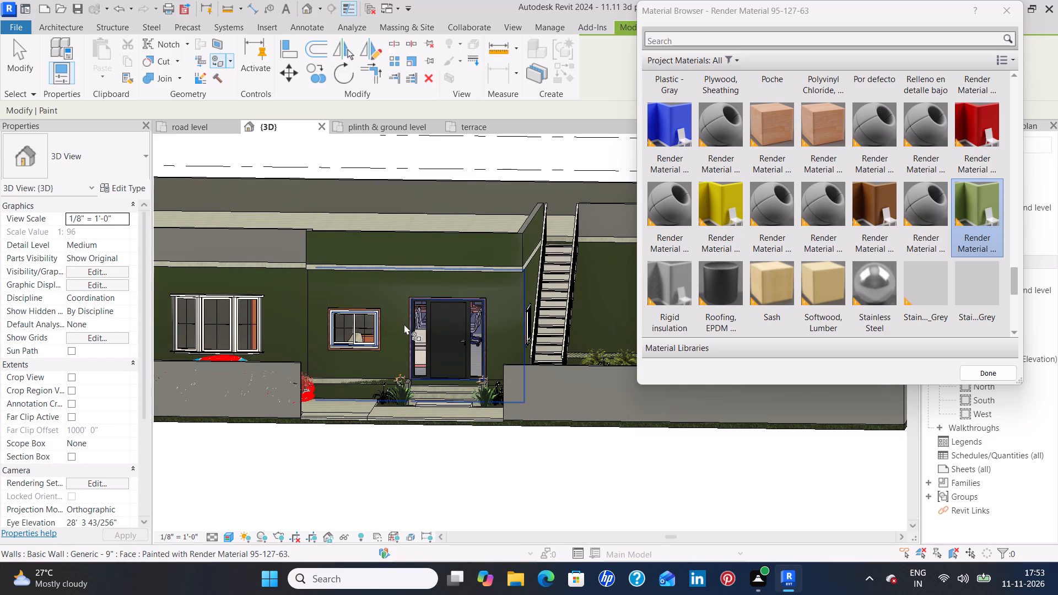
shift+middle_drag(404, 324, 463, 323)
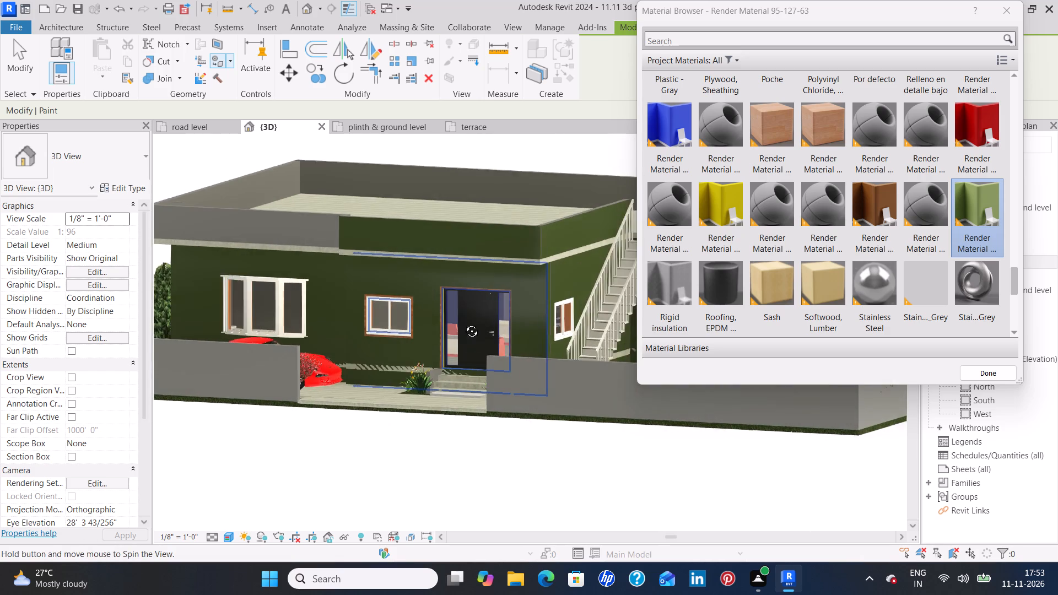
shift+middle_drag(463, 323, 511, 326)
scroll(392, 367, up, 3)
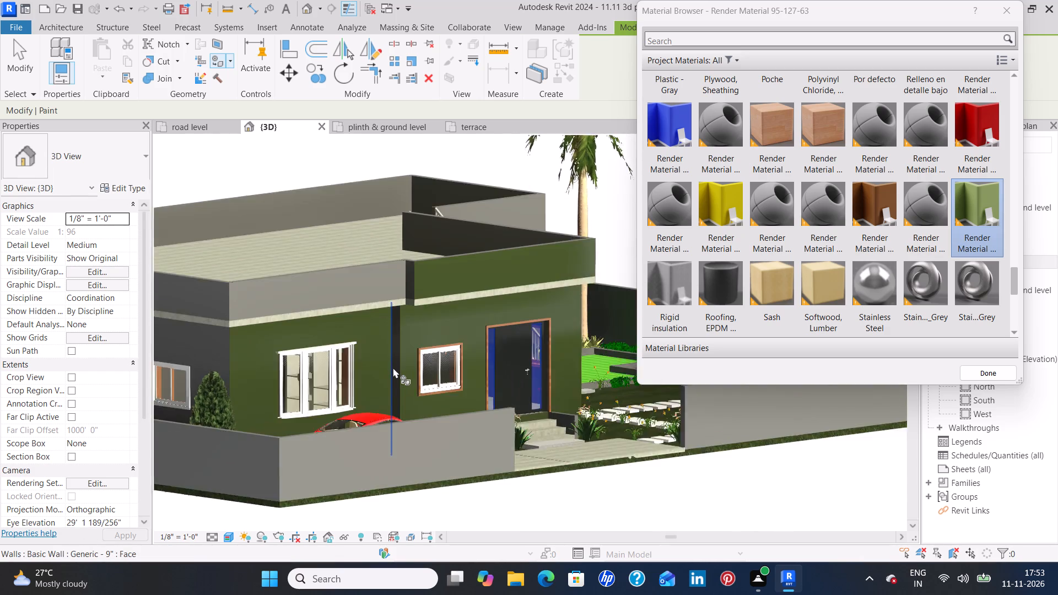
click(402, 364)
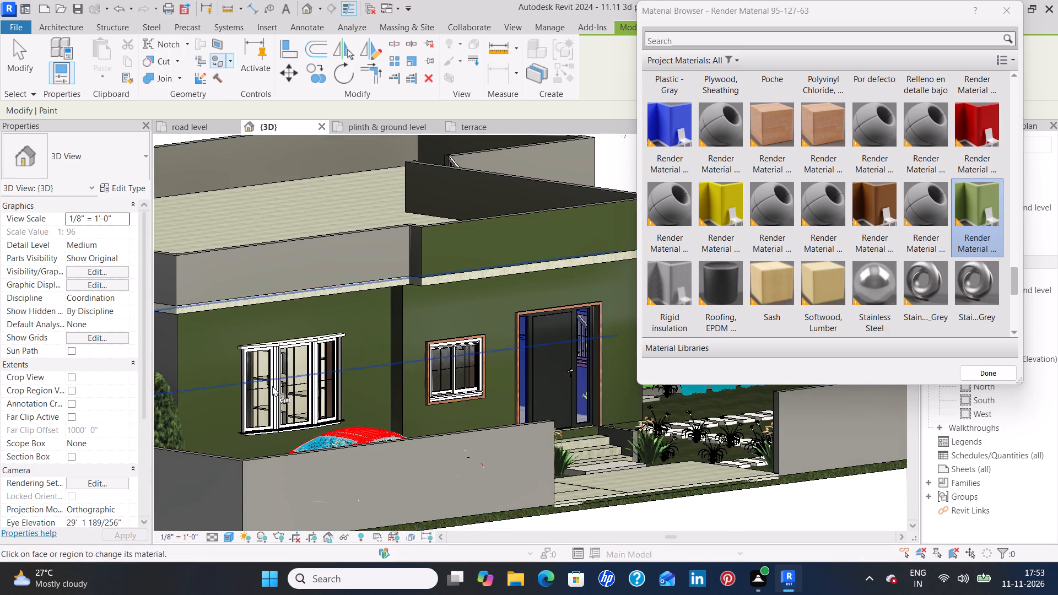
Paint the side wall opposite the garden and the adjoining rear wall faces behind the shrubs with Render Material 95-127-63.
shift+middle_drag(204, 390, 320, 385)
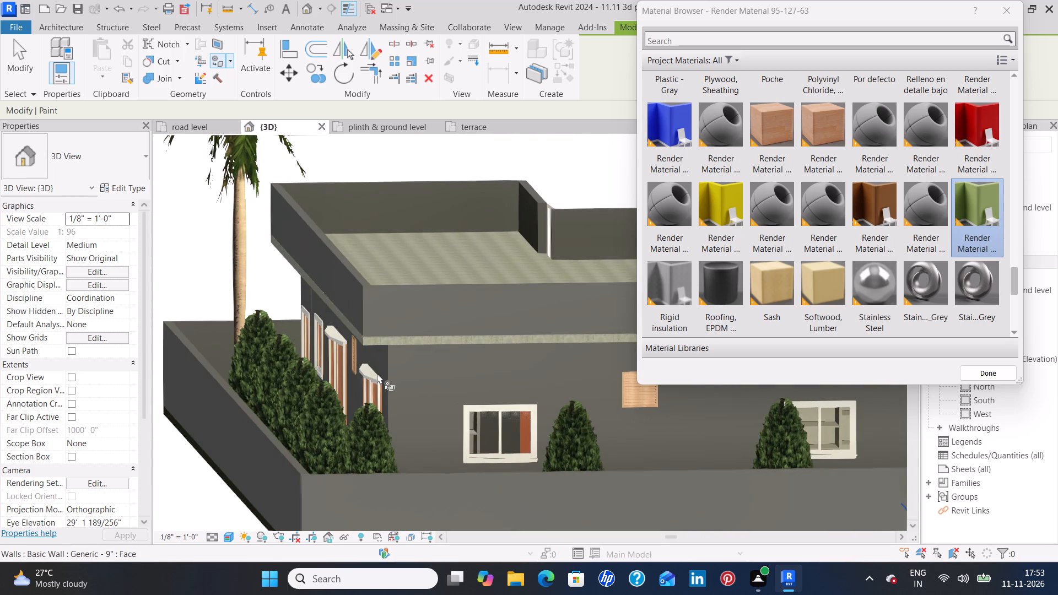
click(403, 392)
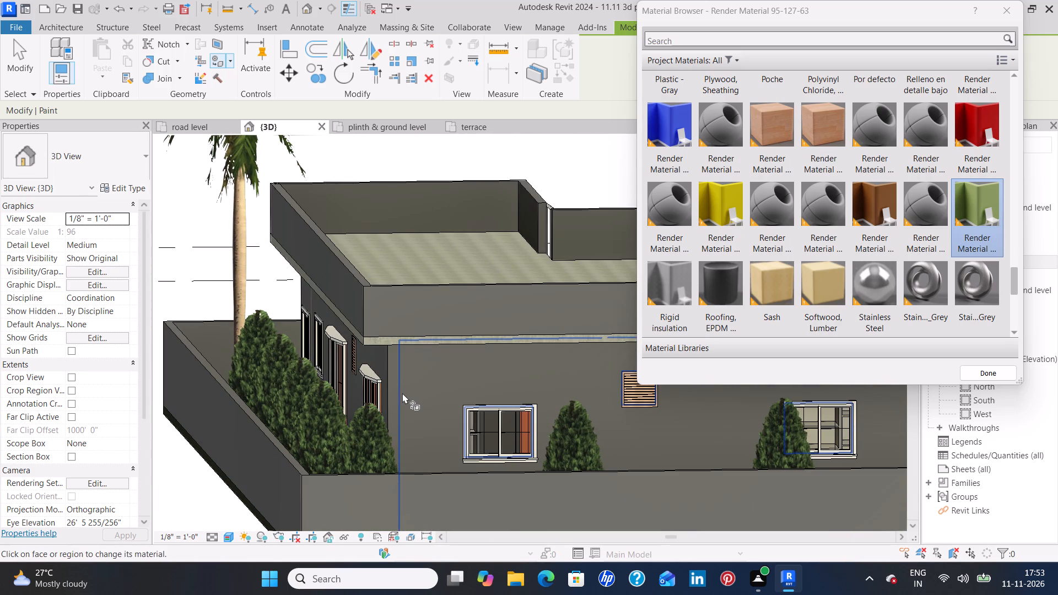
click(386, 368)
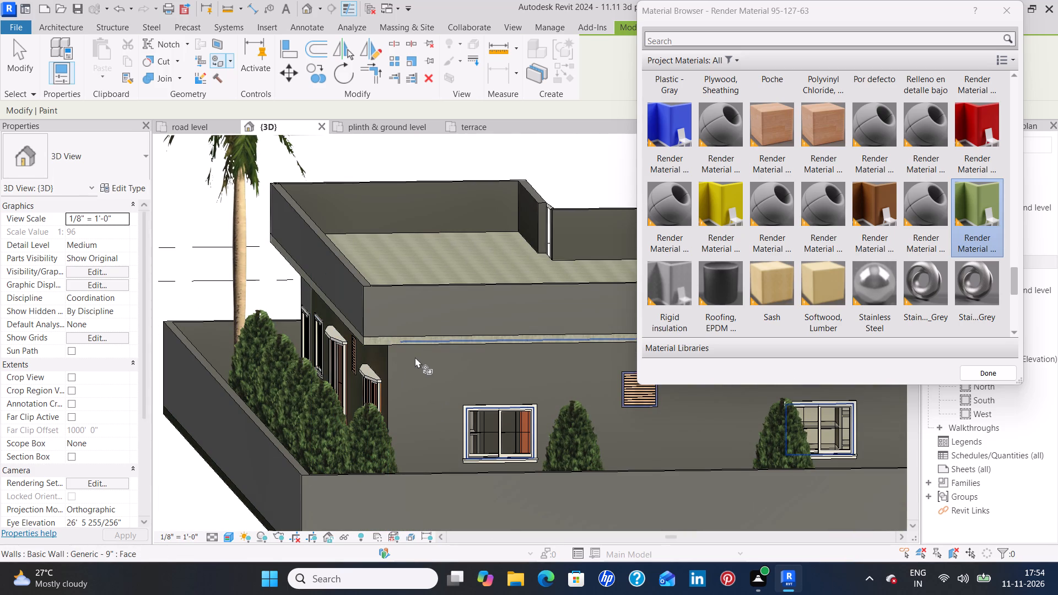
click(396, 358)
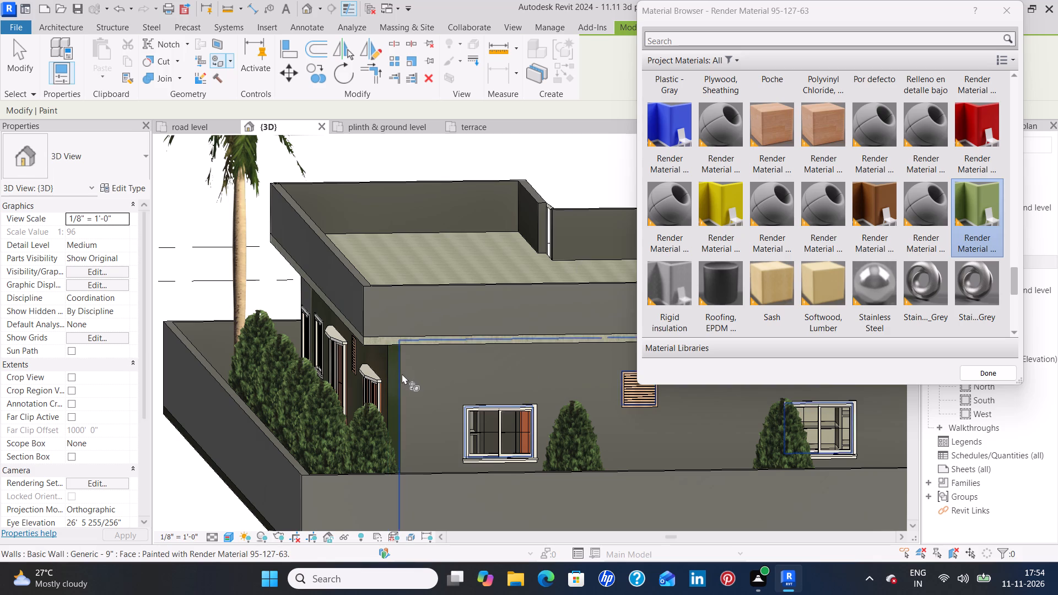
click(431, 359)
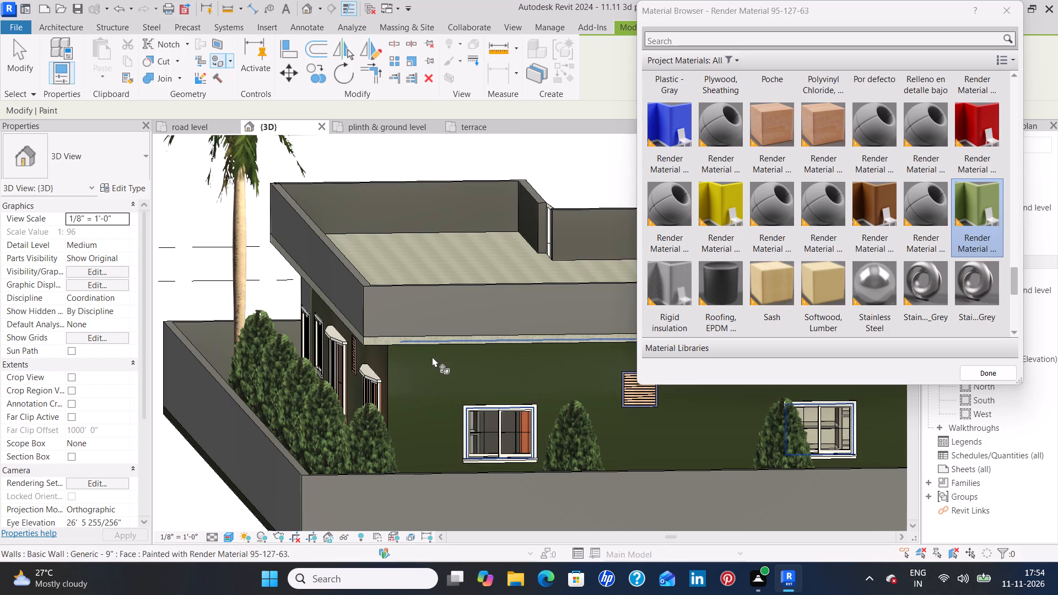
Paint the projecting garden-end room's rear wall section and its window wall facing the garden with Render Material 95-127-63.
scroll(423, 367, down, 4)
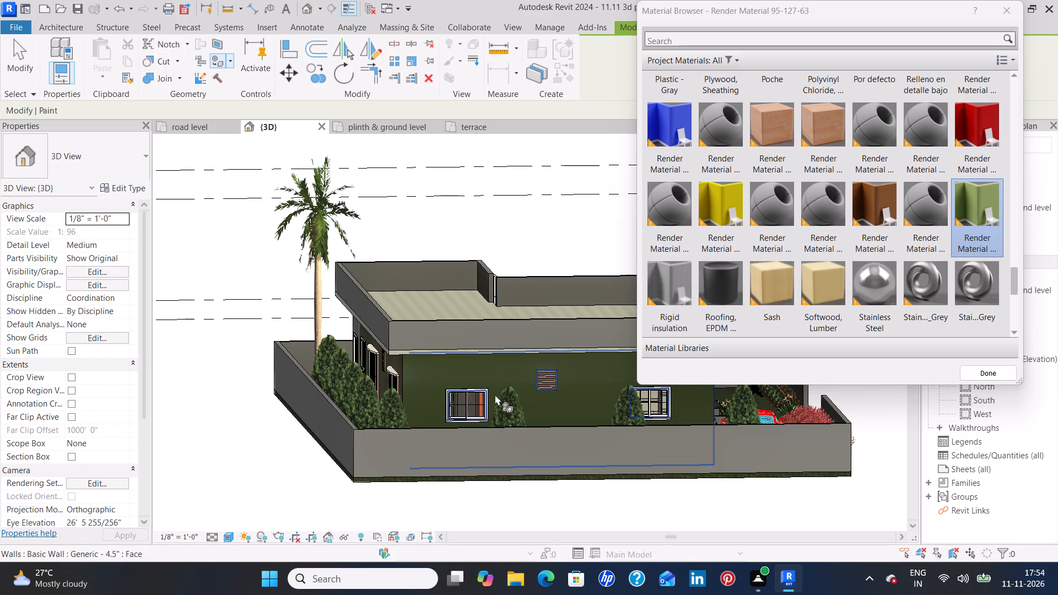
shift+middle_drag(445, 370, 534, 378)
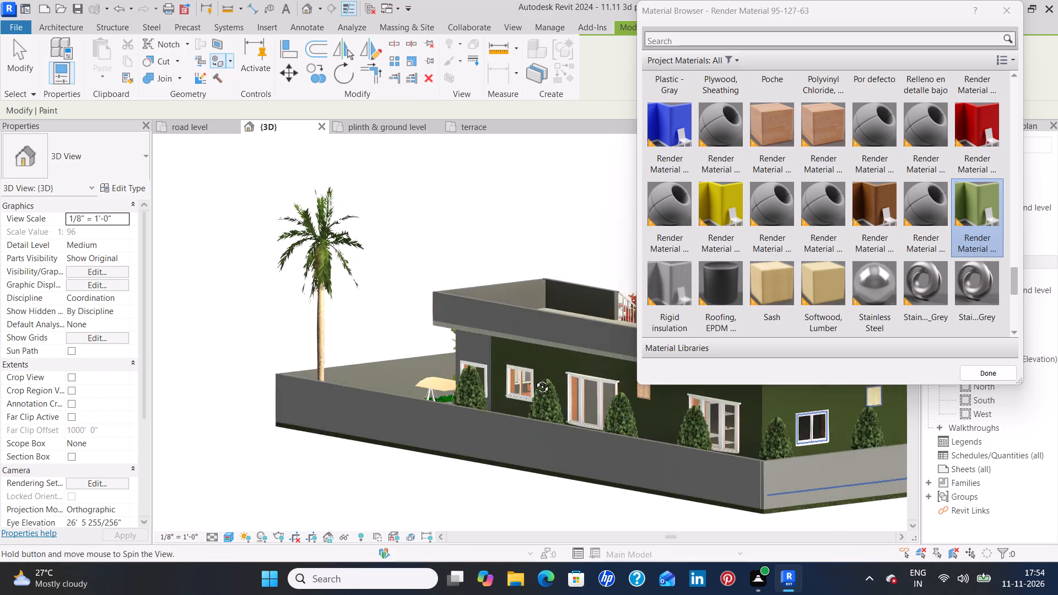
shift+middle_drag(534, 378, 542, 381)
shift+middle_drag(490, 357, 581, 378)
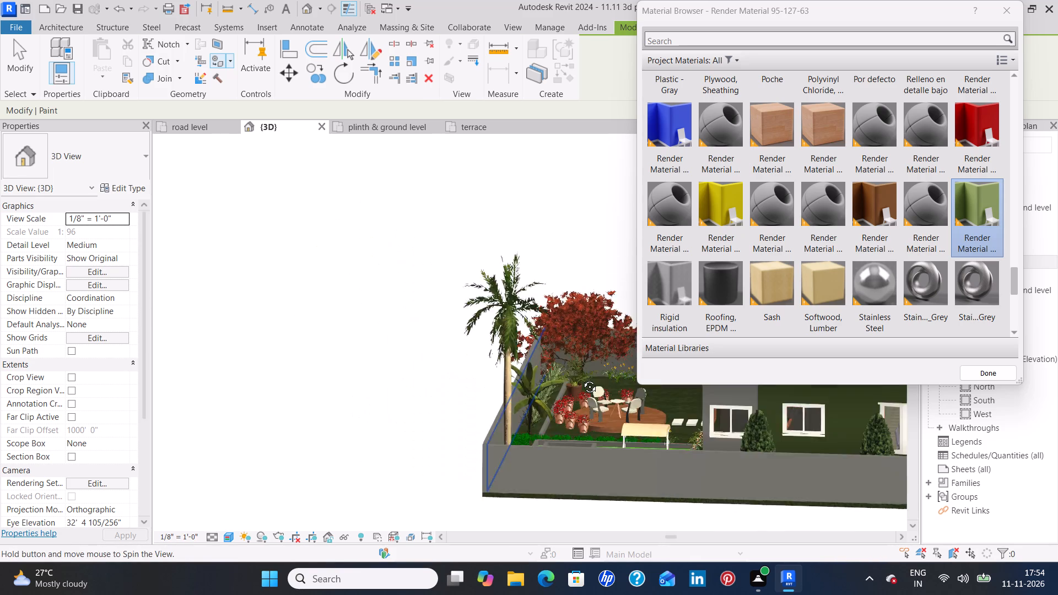
shift+middle_drag(581, 378, 591, 382)
middle_drag(599, 381, 307, 430)
click(507, 441)
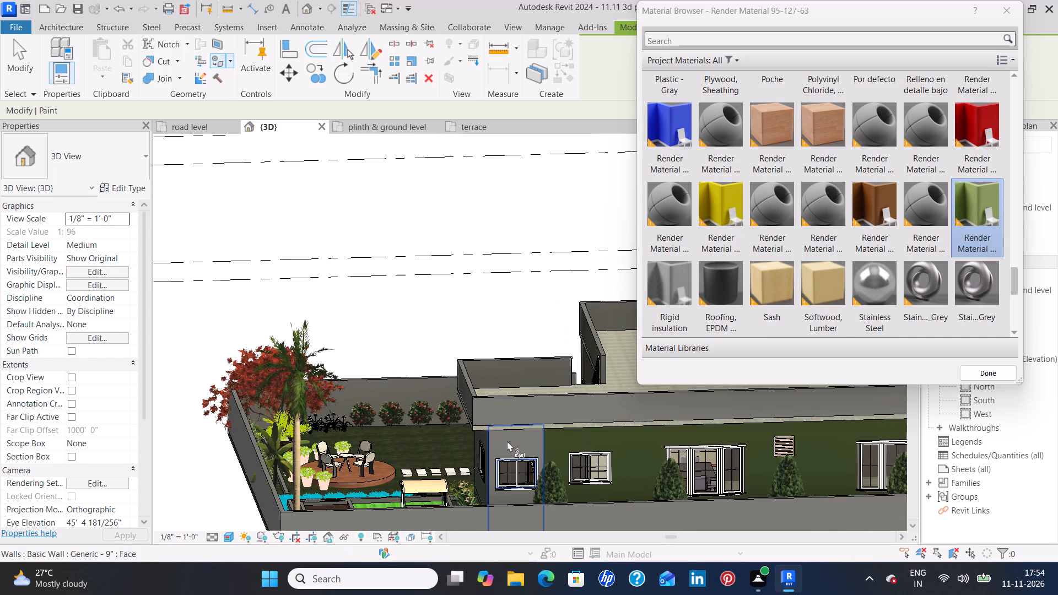
shift+middle_drag(404, 435, 567, 449)
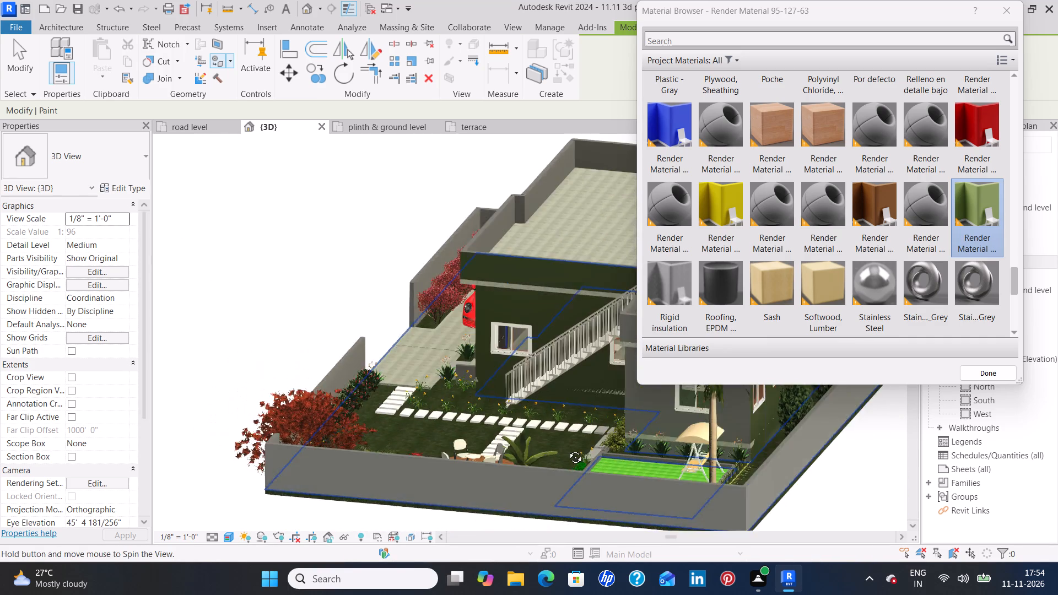
shift+middle_drag(567, 449, 570, 448)
middle_drag(629, 401, 368, 482)
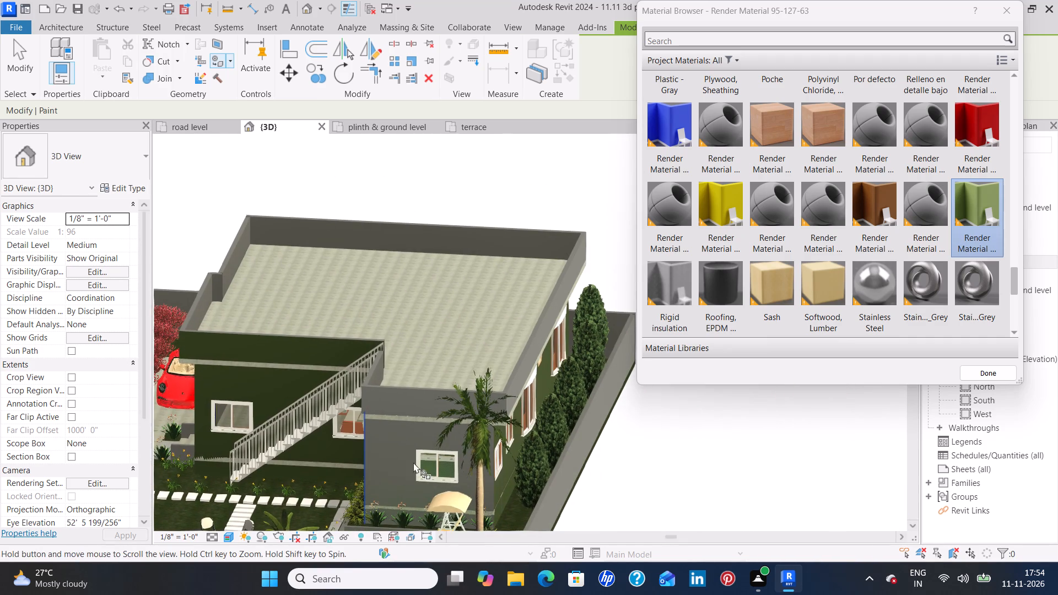
click(381, 431)
Examine the painted walls, roof parapets and garden from several angles around the house.
shift+scroll(268, 449, down, 1)
shift+middle_drag(268, 449, 392, 460)
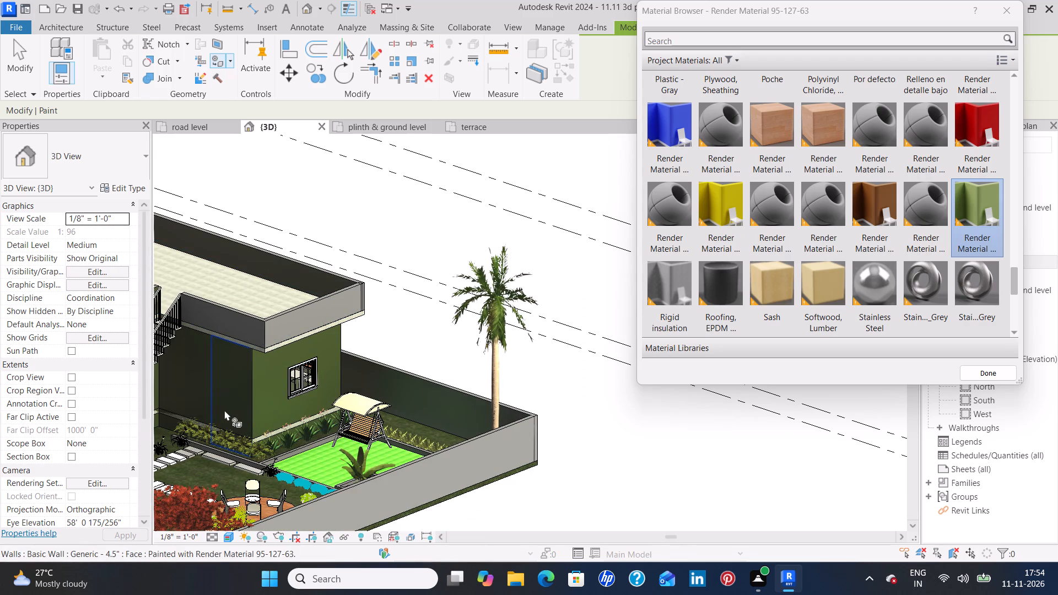
scroll(182, 405, down, 5)
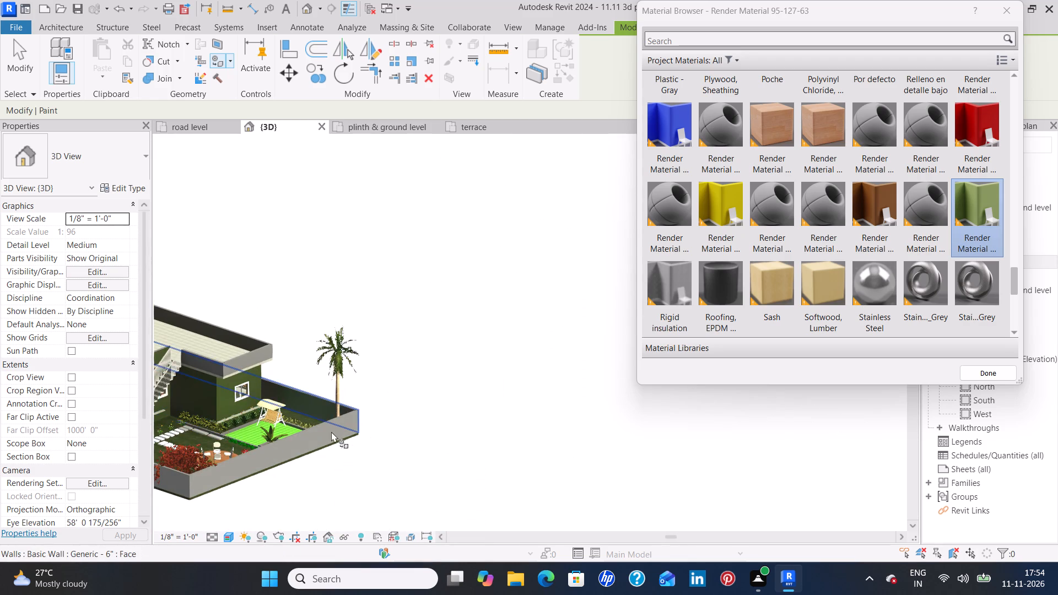
shift+middle_drag(196, 405, 247, 396)
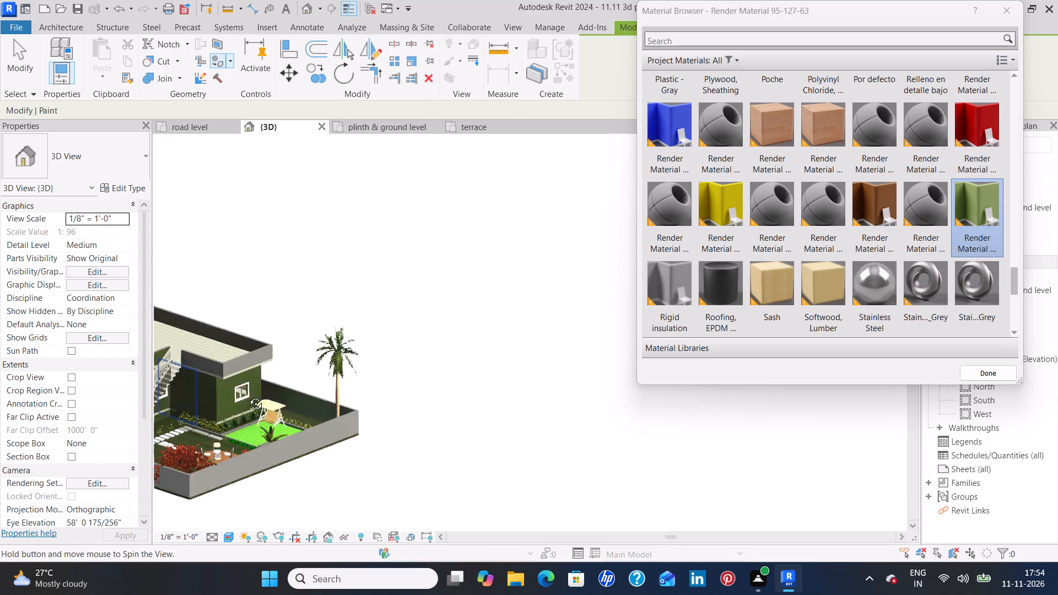
shift+middle_drag(247, 396, 161, 421)
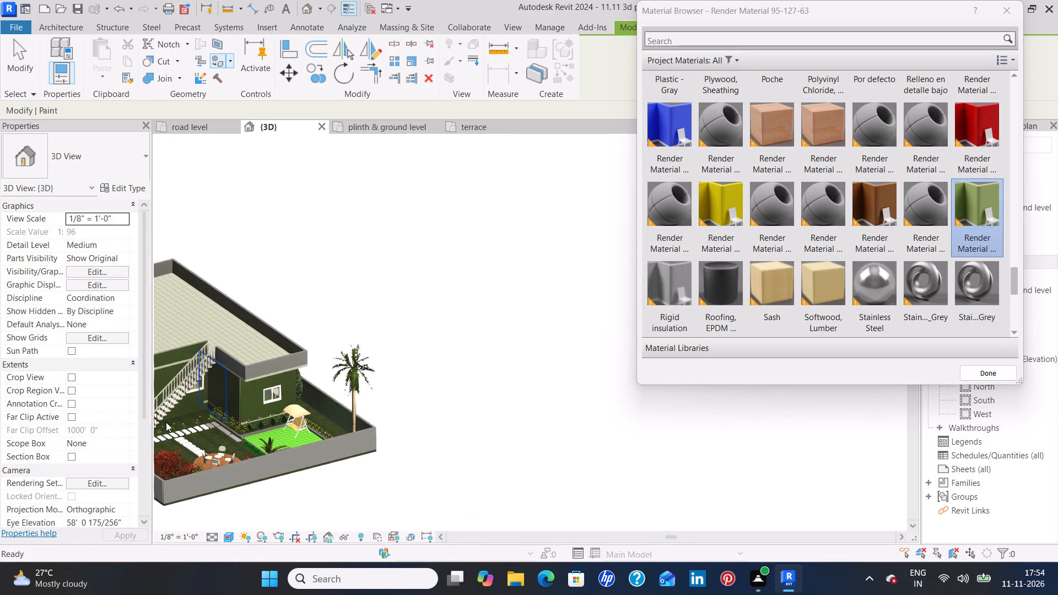
middle_drag(310, 389, 544, 392)
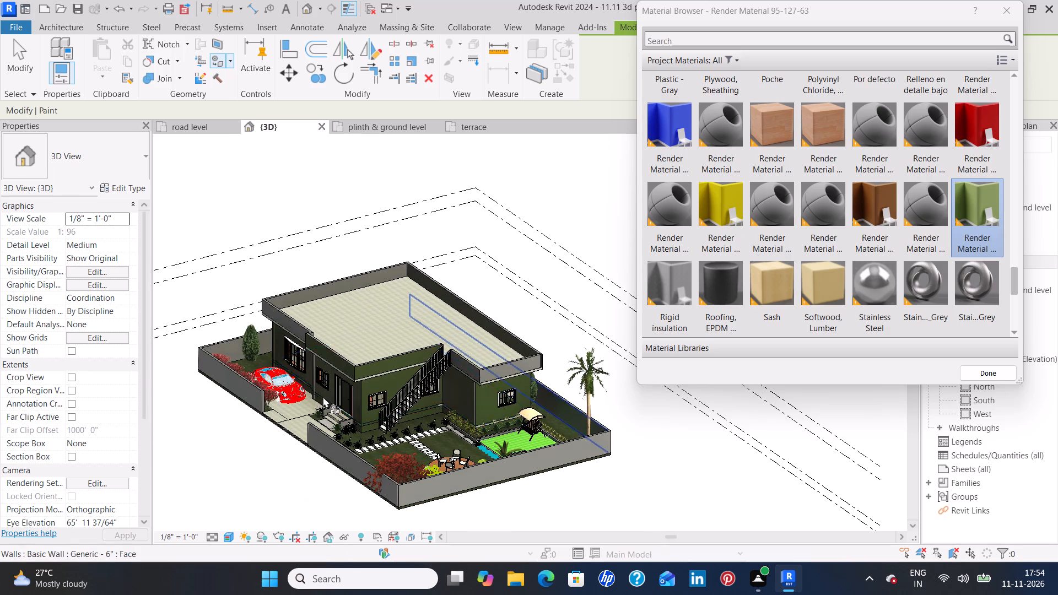
shift+middle_drag(307, 390, 369, 332)
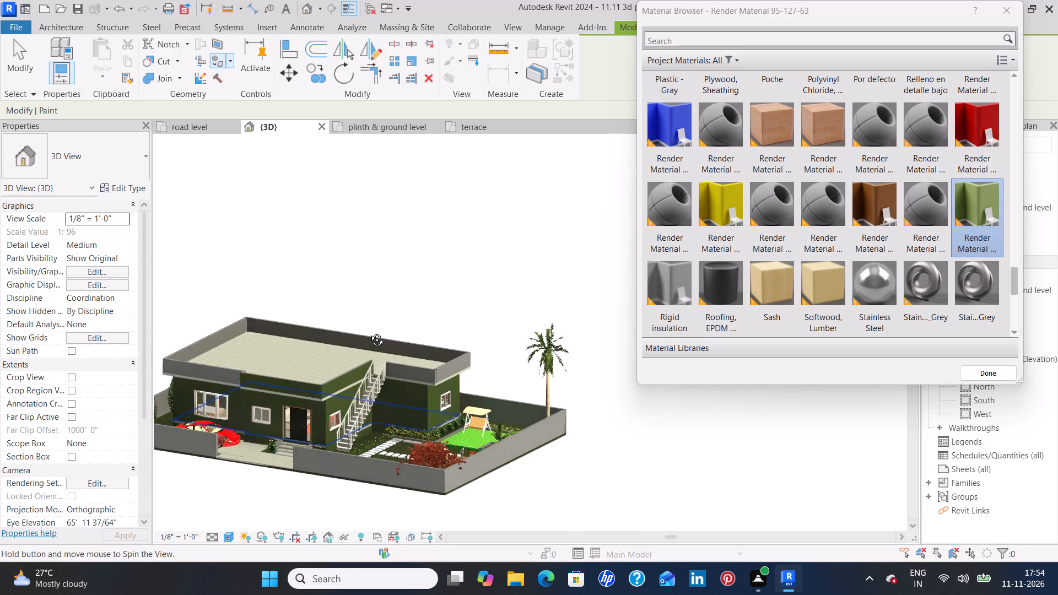
shift+middle_drag(369, 332, 371, 423)
shift+middle_drag(306, 433, 288, 428)
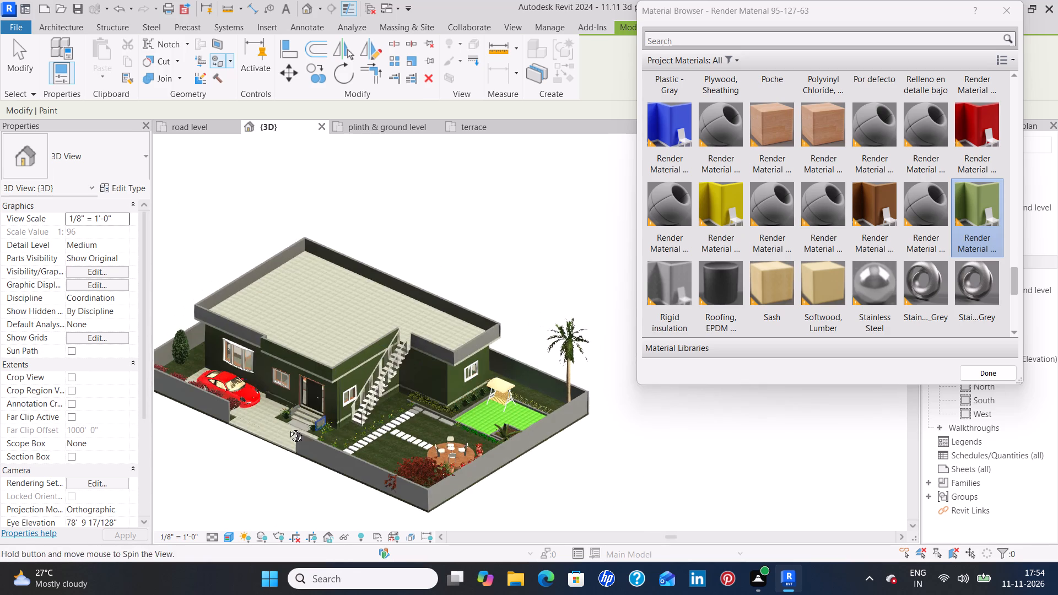
shift+middle_drag(288, 428, 287, 428)
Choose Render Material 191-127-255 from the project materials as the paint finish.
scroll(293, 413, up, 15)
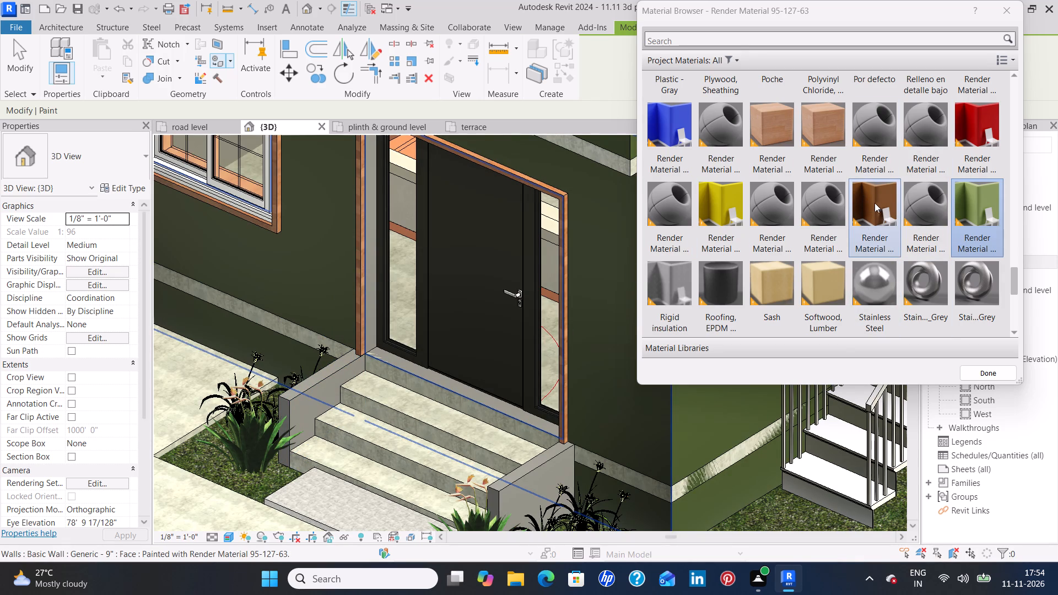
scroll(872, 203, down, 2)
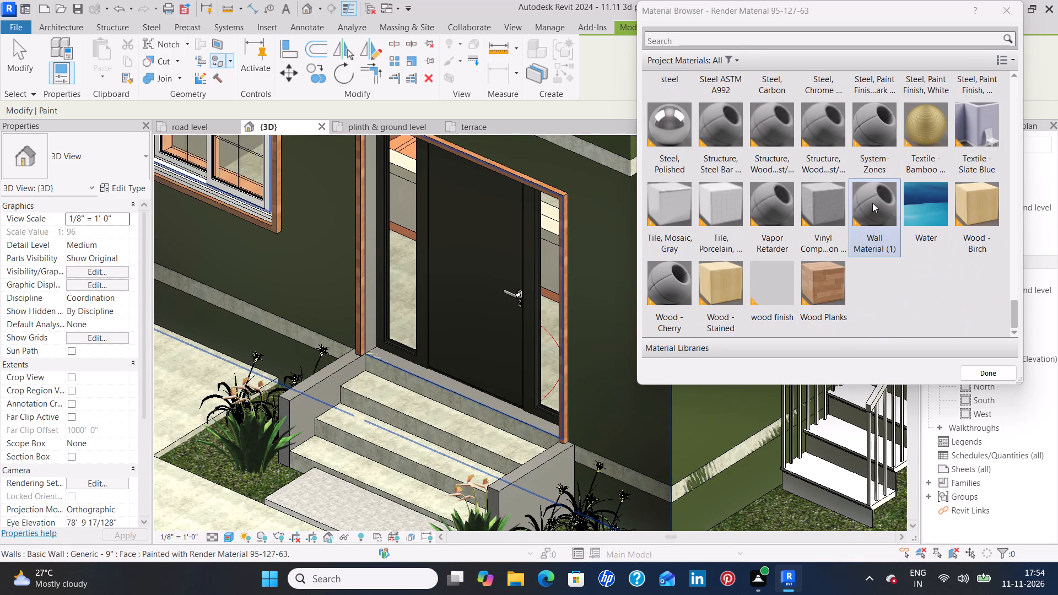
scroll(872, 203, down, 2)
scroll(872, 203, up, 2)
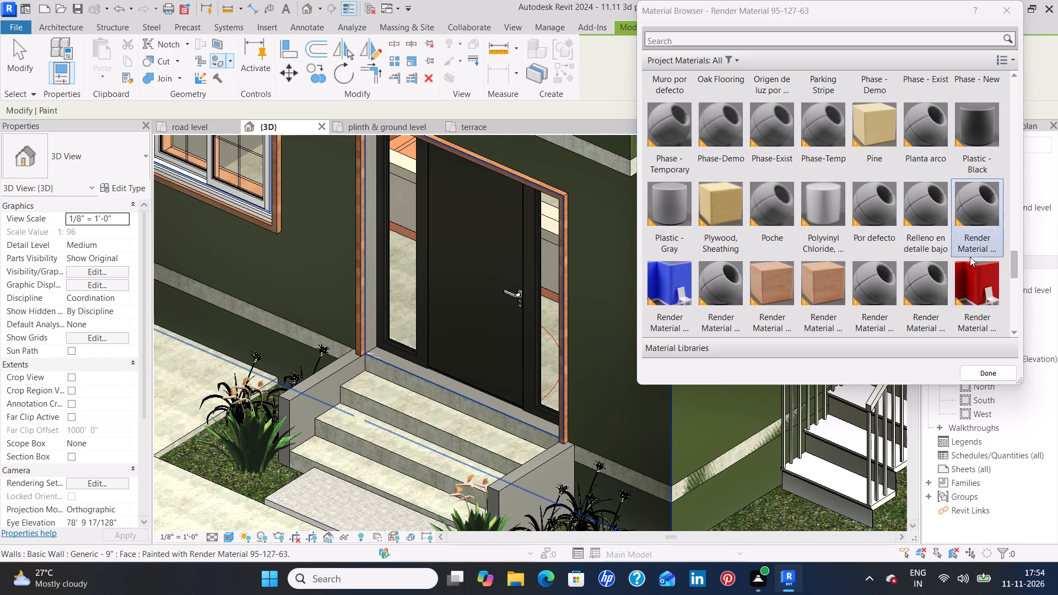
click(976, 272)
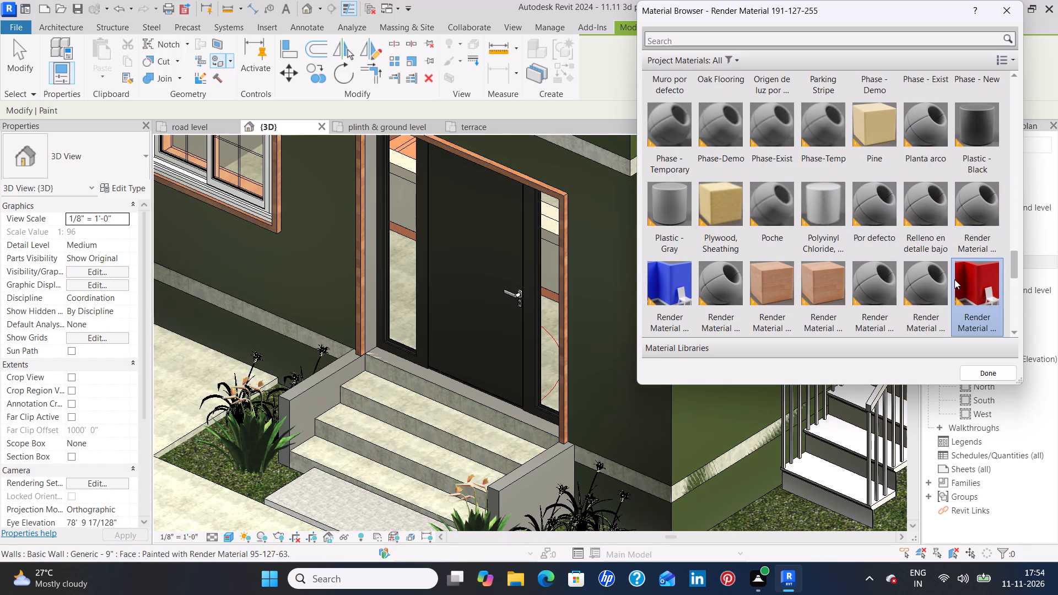
Look through the project materials for an alternative paint finish for the house's parapets and entrance surfaces.
scroll(905, 261, down, 2)
scroll(904, 260, up, 3)
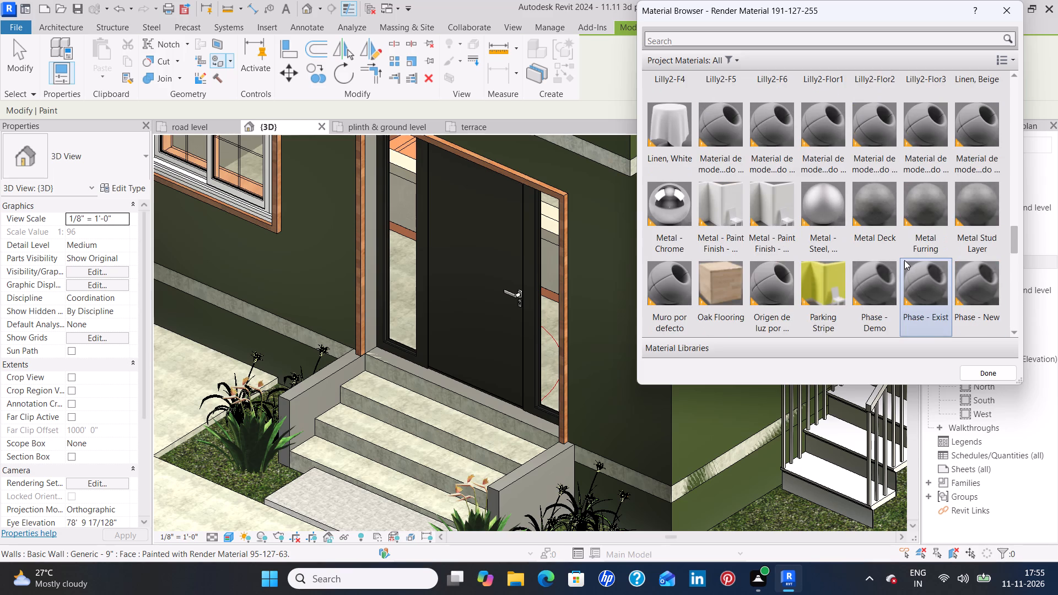
scroll(903, 257, up, 1)
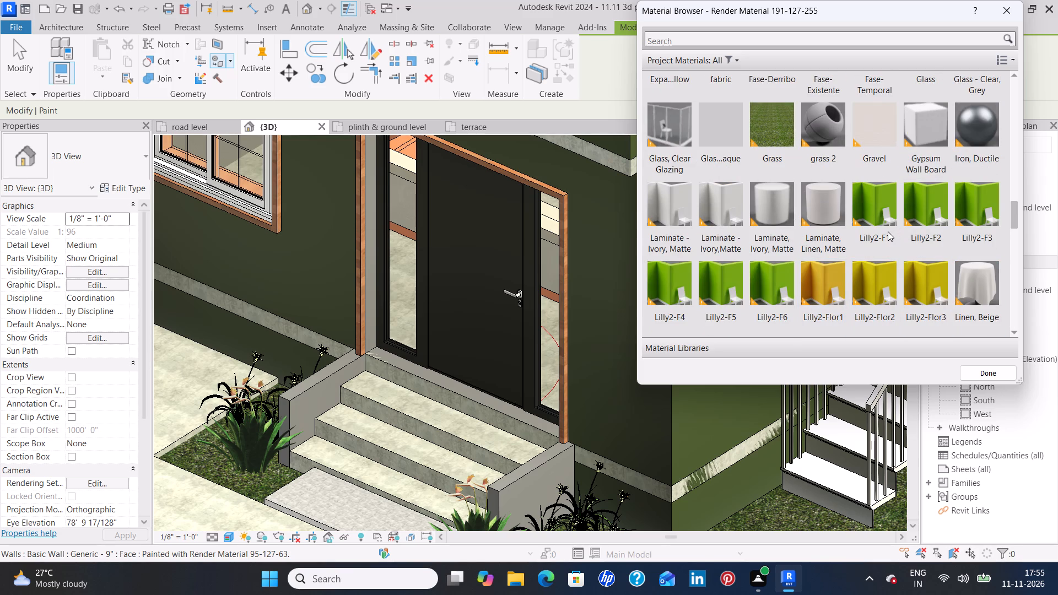
scroll(885, 232, down, 1)
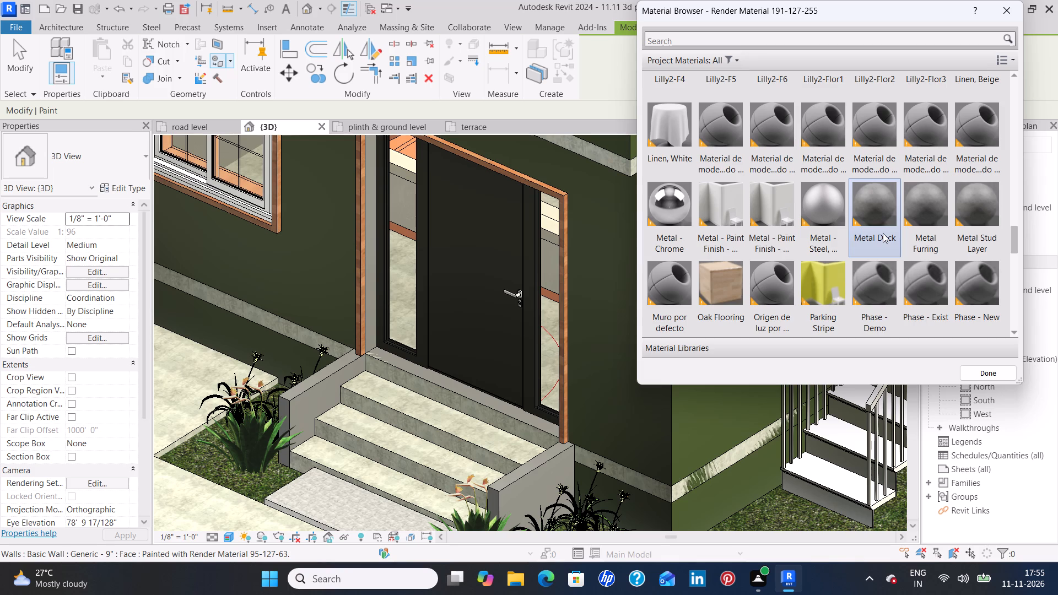
scroll(883, 233, down, 2)
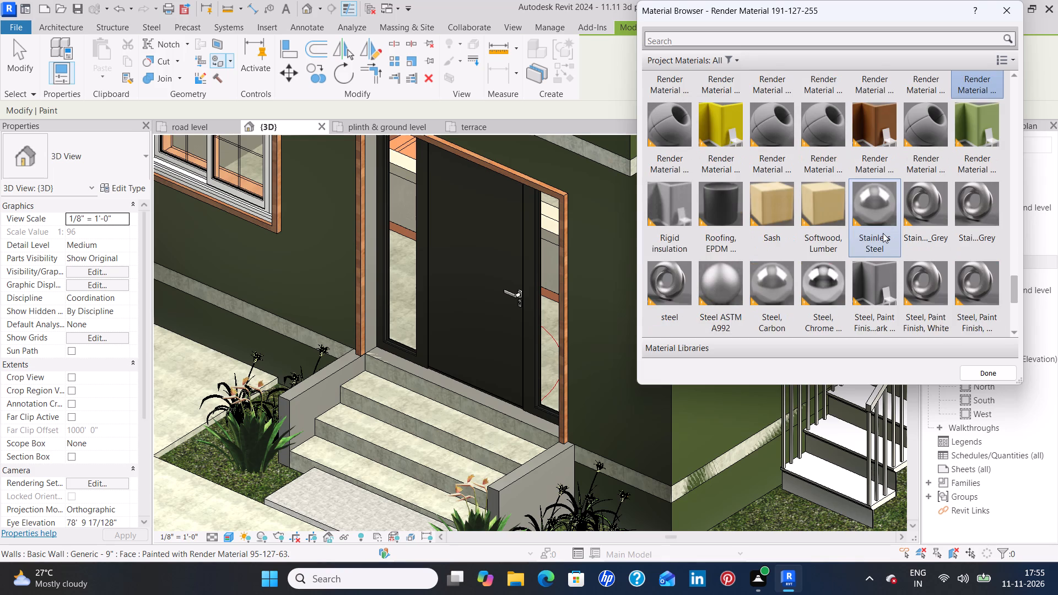
scroll(882, 234, down, 1)
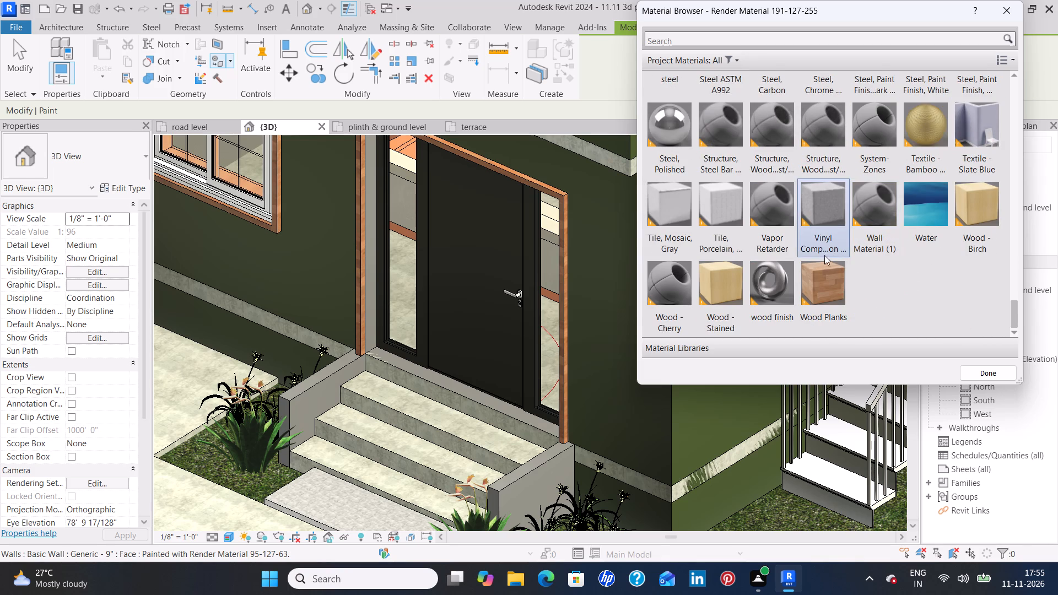
scroll(878, 246, up, 2)
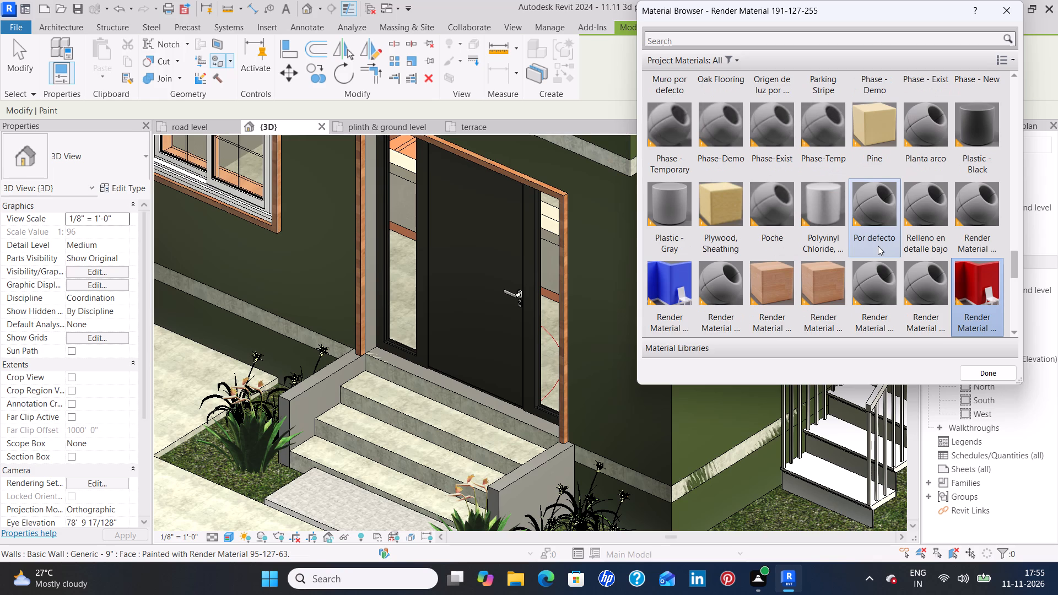
scroll(878, 246, up, 1)
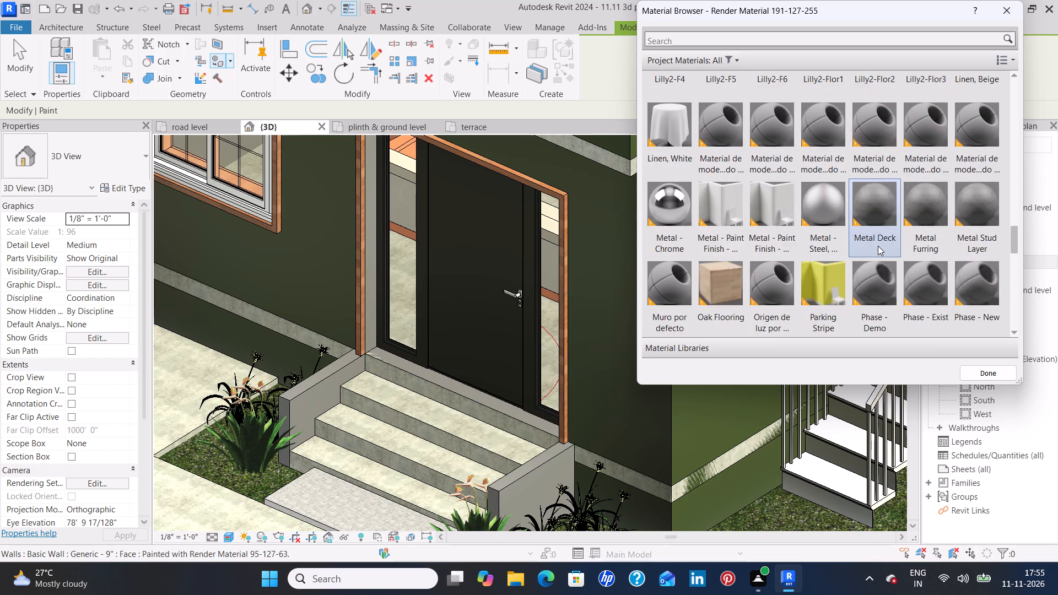
scroll(878, 246, up, 1)
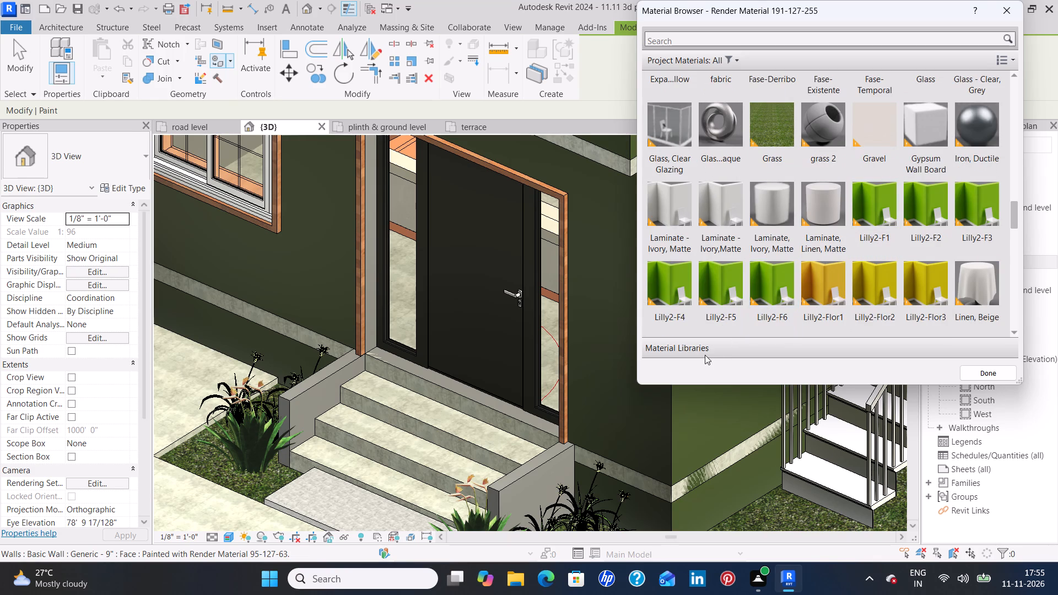
click(702, 354)
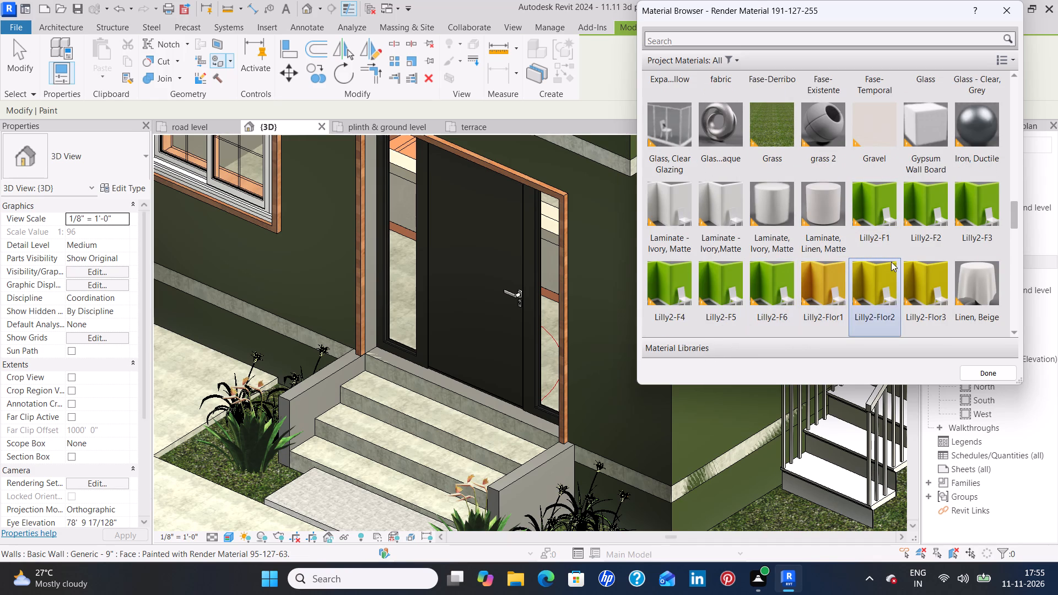
scroll(891, 262, up, 2)
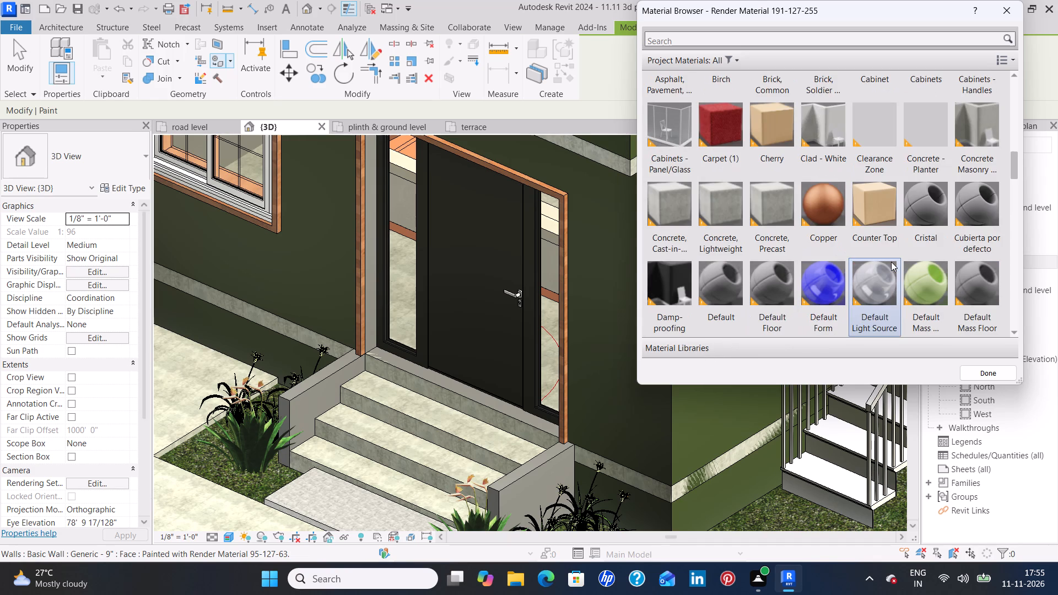
scroll(891, 262, up, 1)
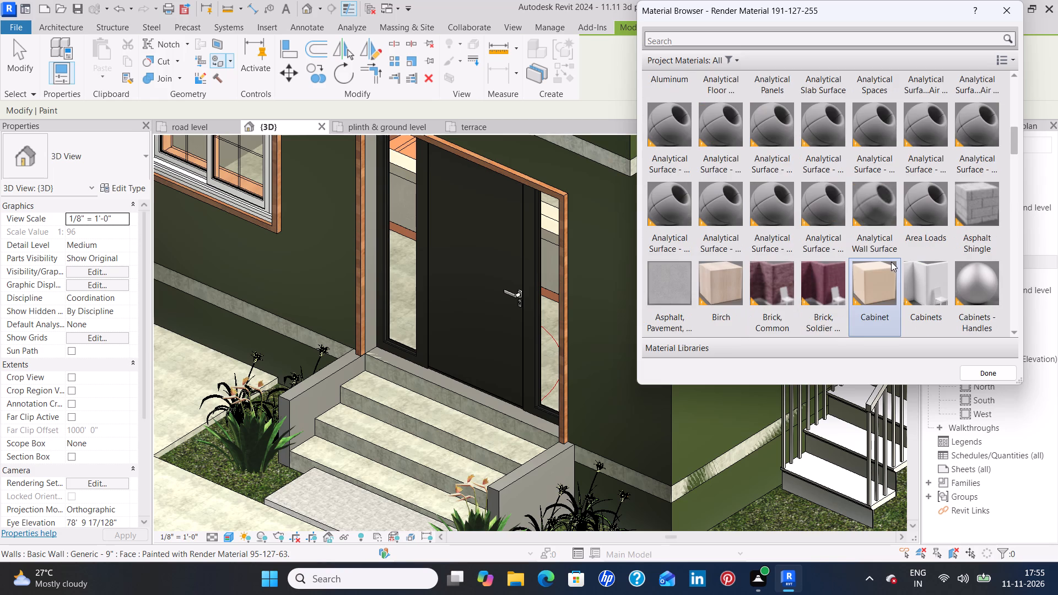
scroll(891, 262, up, 1)
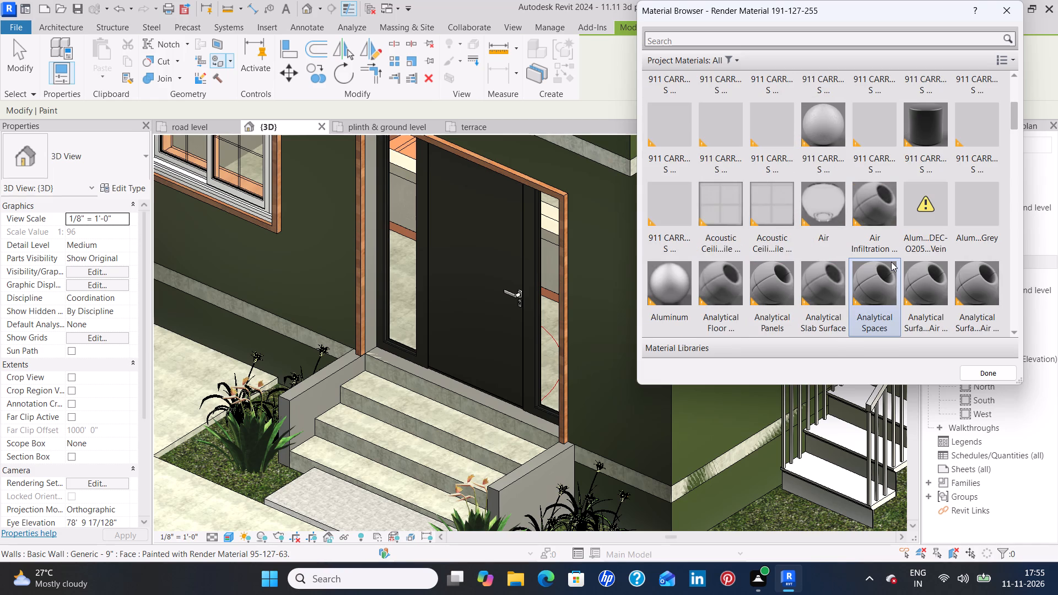
scroll(891, 262, up, 2)
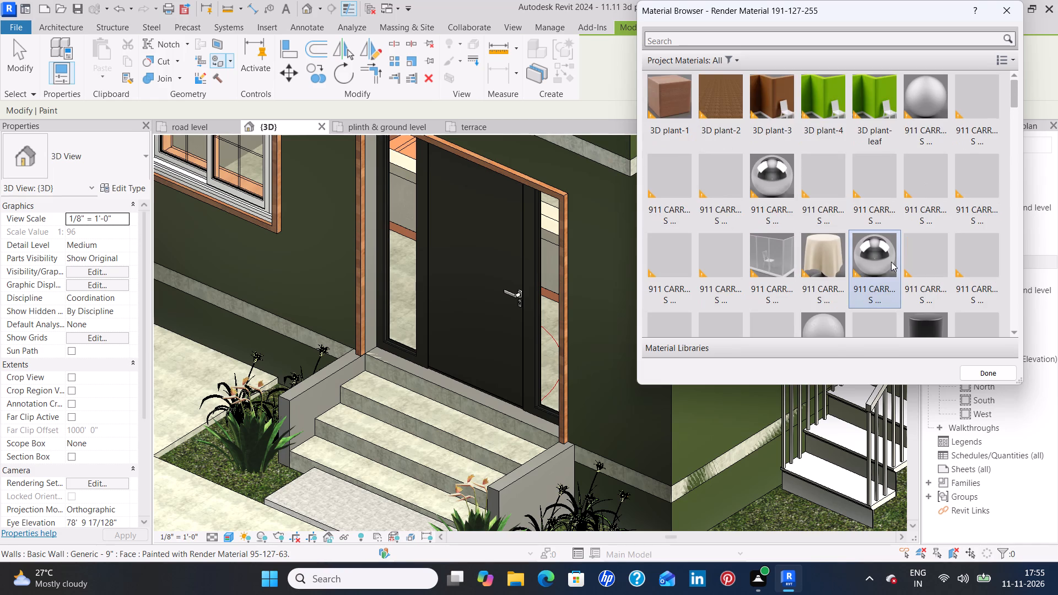
scroll(891, 262, up, 2)
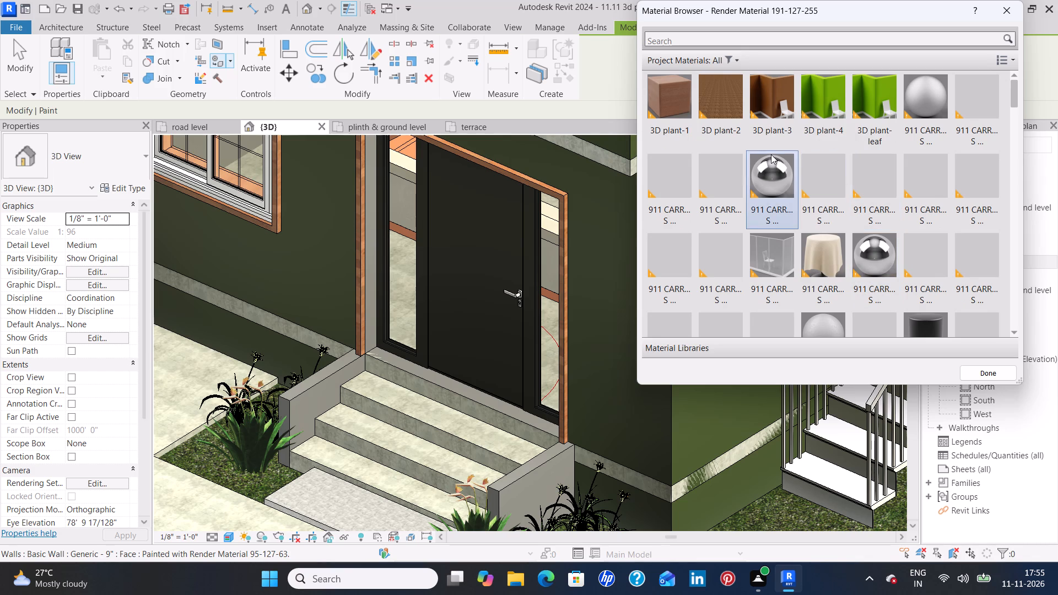
scroll(771, 154, down, 1)
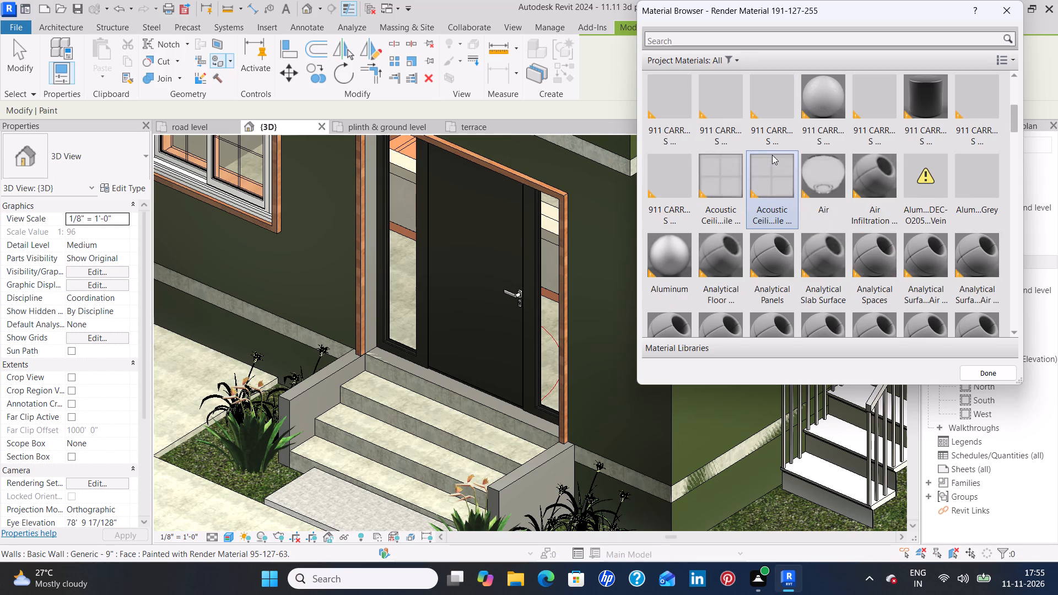
scroll(824, 170, down, 2)
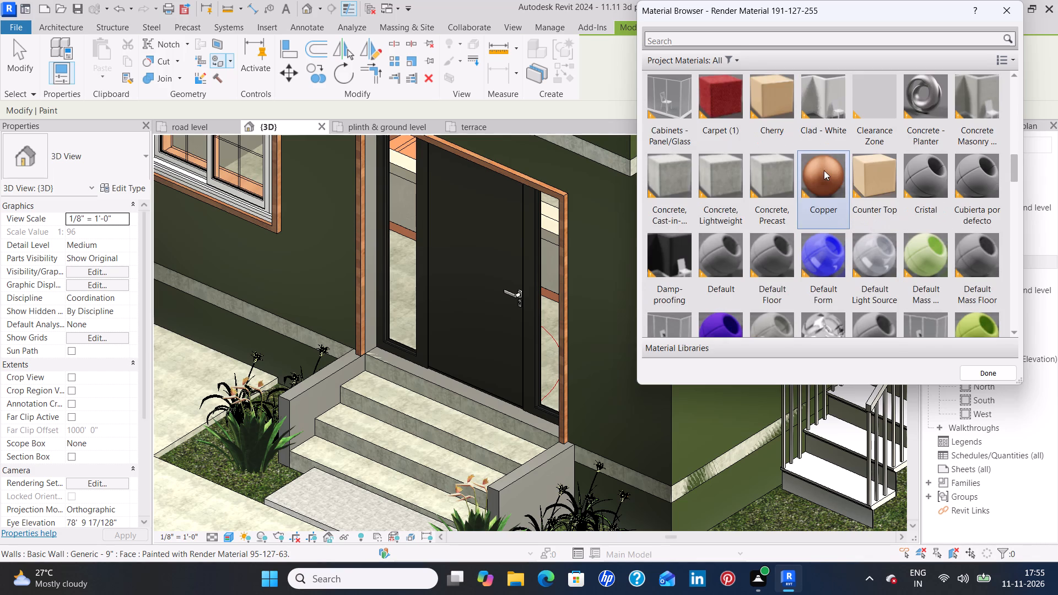
scroll(824, 172, down, 1)
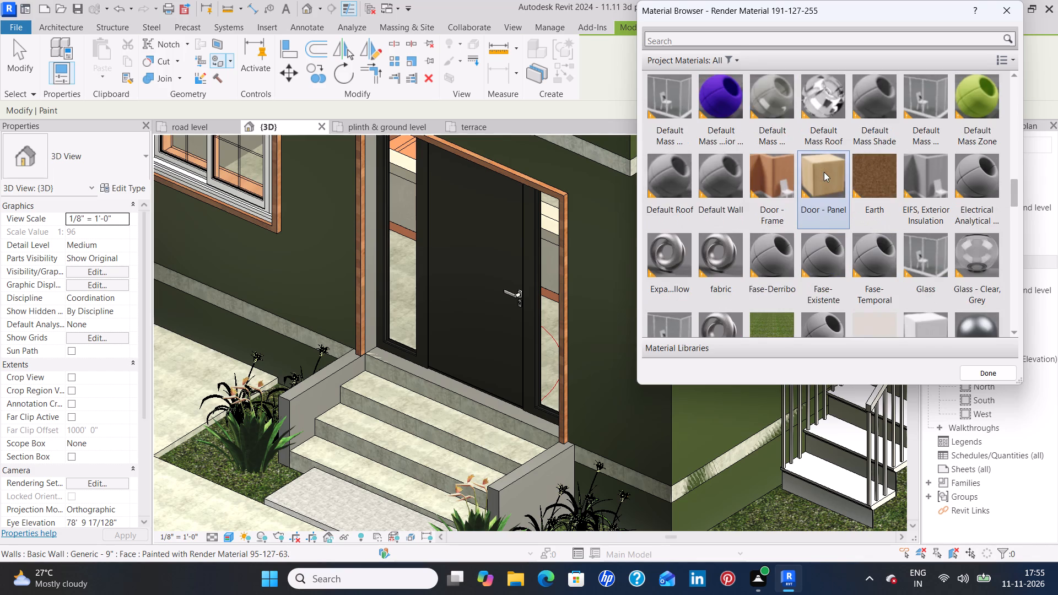
scroll(824, 172, down, 1)
Paint the front parapet face above the entrance door with the Lilly2-Flor1 material.
click(829, 249)
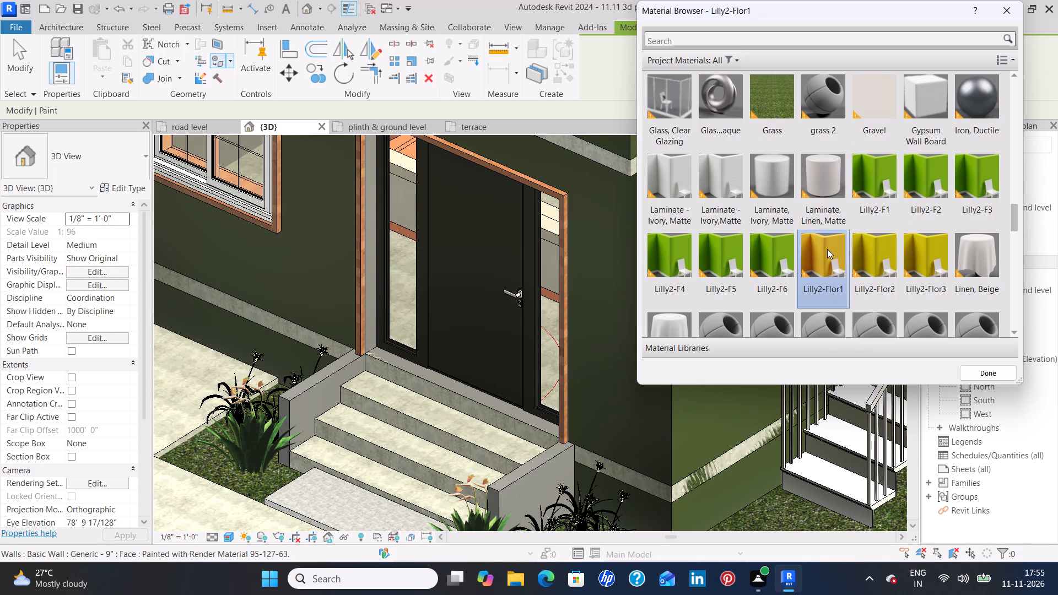
shift+middle_drag(592, 249, 609, 167)
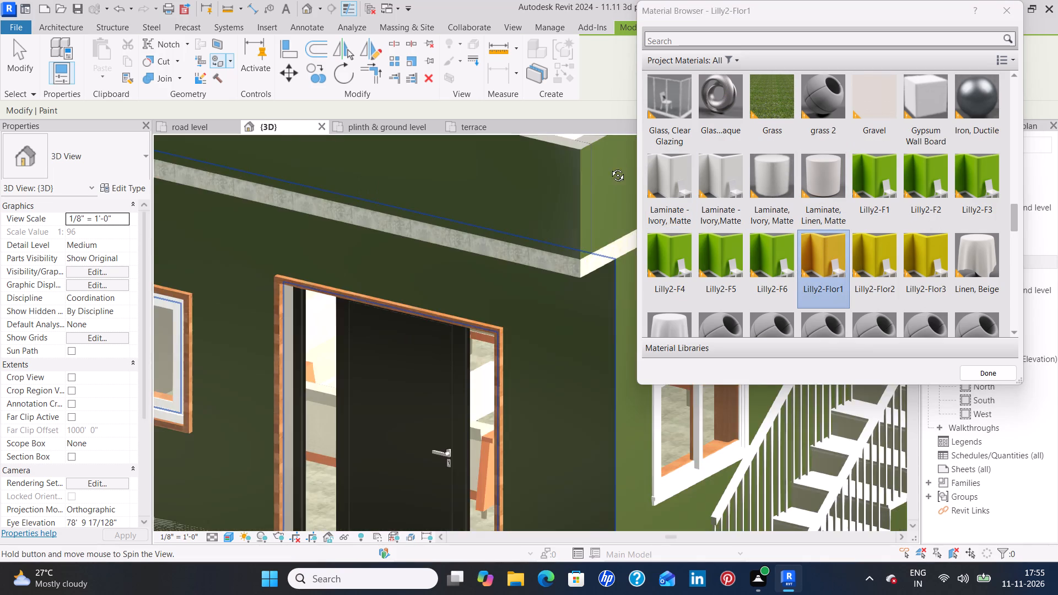
shift+middle_drag(609, 167, 608, 145)
click(566, 287)
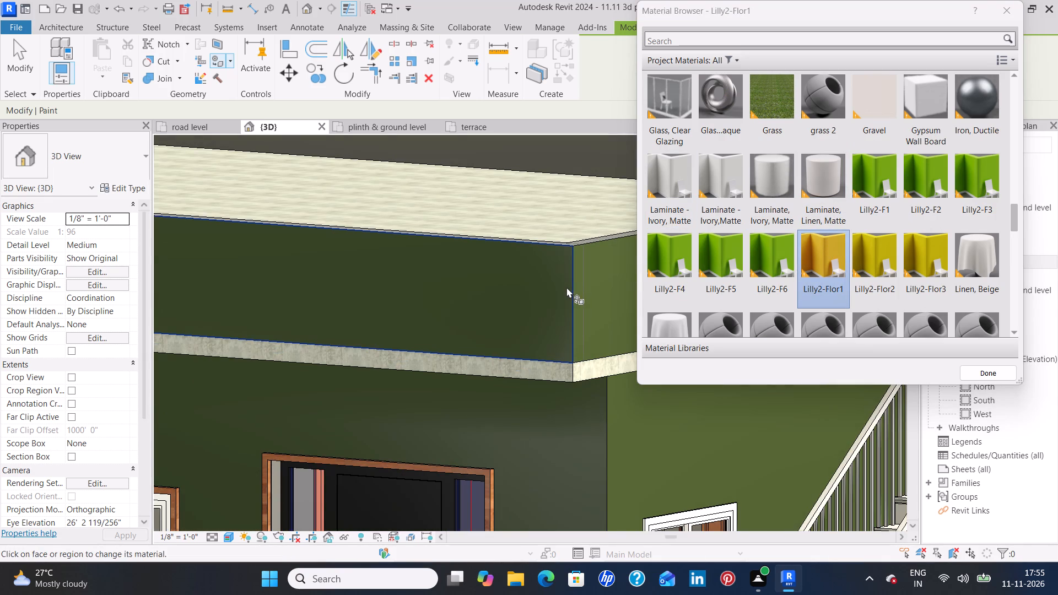
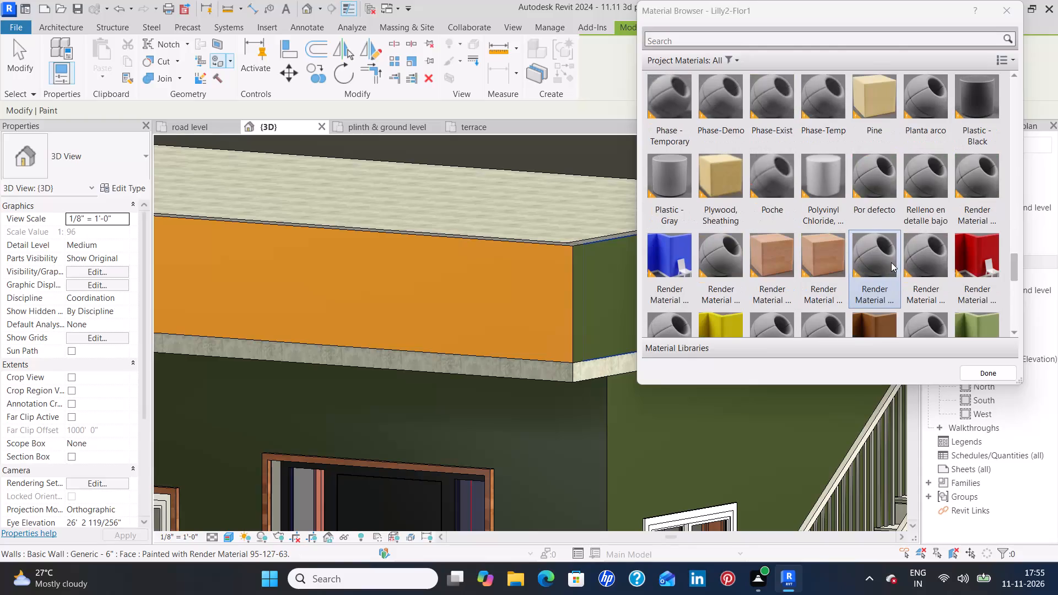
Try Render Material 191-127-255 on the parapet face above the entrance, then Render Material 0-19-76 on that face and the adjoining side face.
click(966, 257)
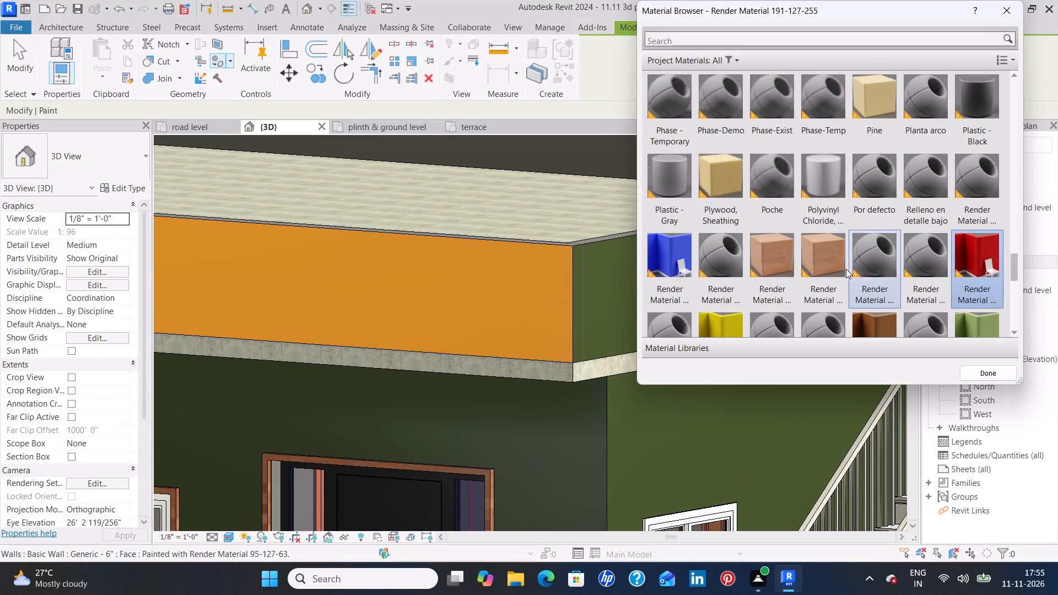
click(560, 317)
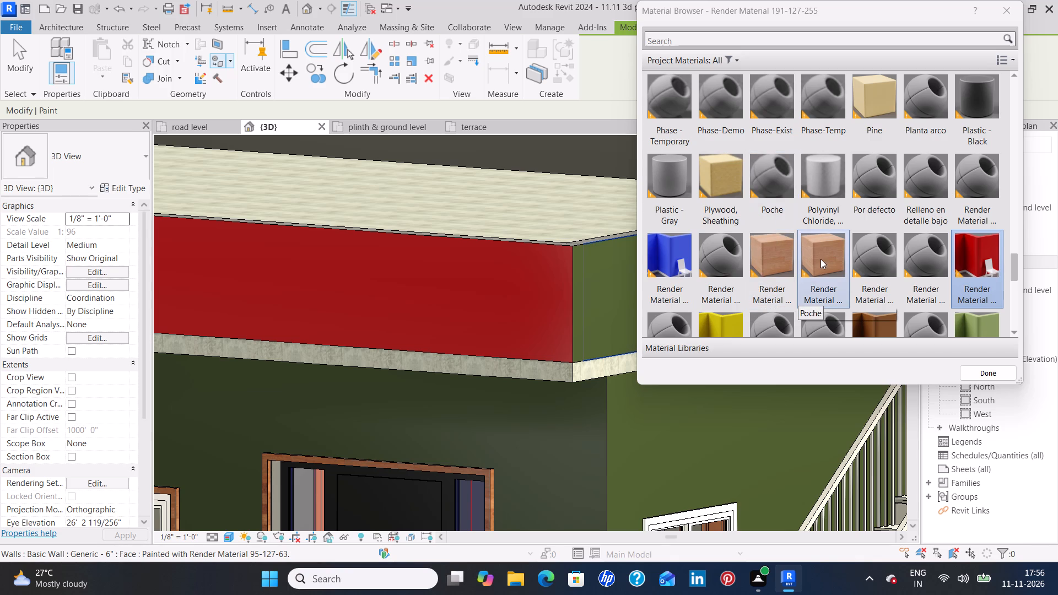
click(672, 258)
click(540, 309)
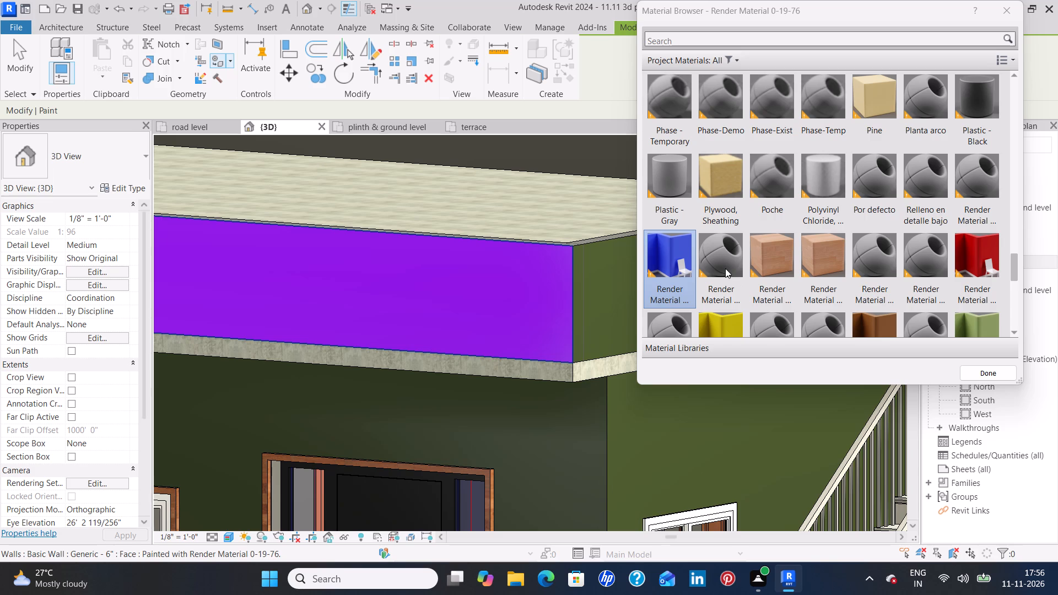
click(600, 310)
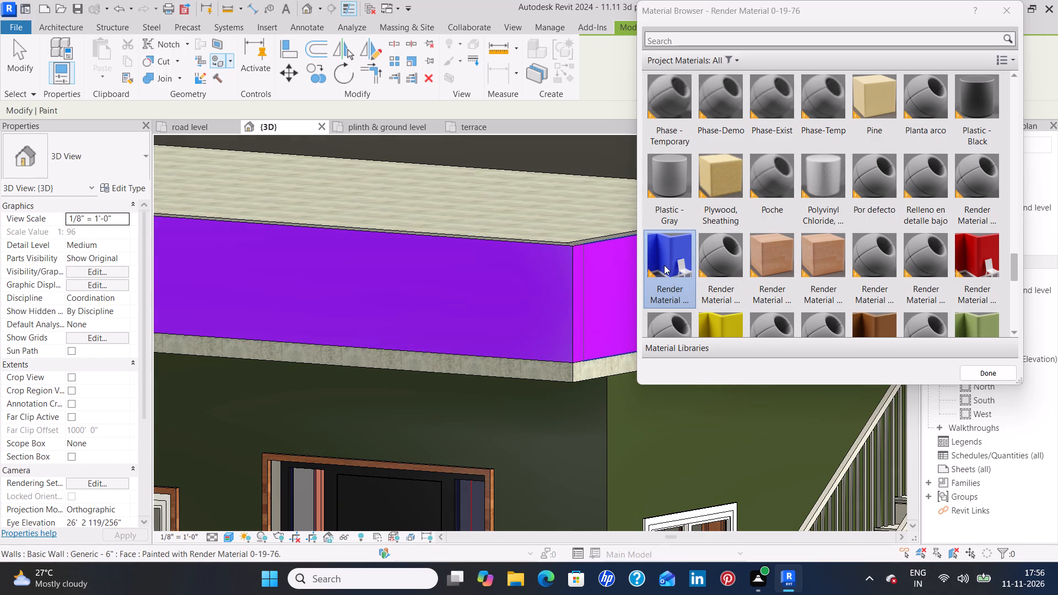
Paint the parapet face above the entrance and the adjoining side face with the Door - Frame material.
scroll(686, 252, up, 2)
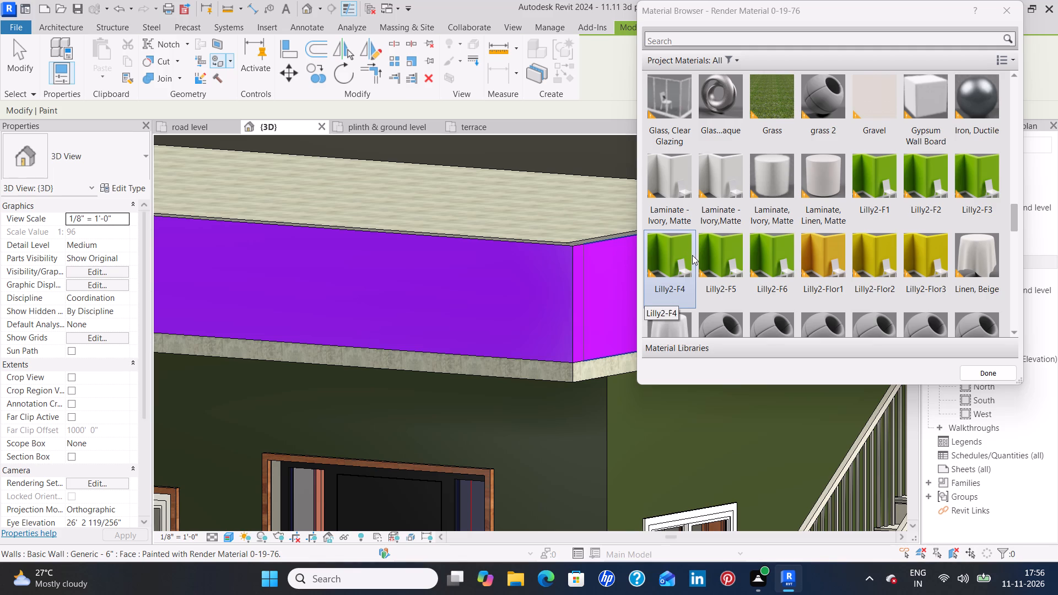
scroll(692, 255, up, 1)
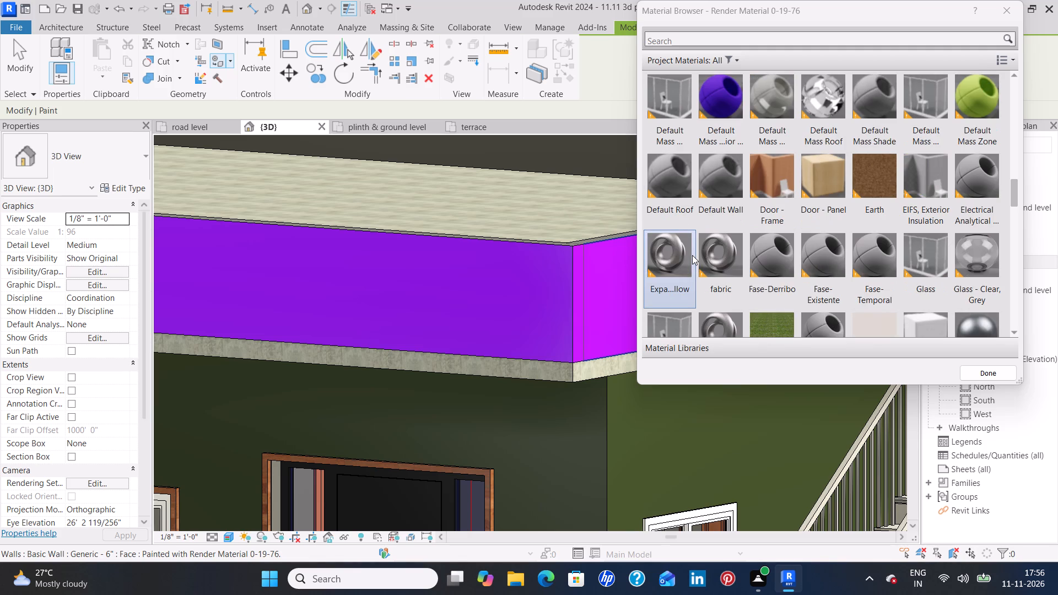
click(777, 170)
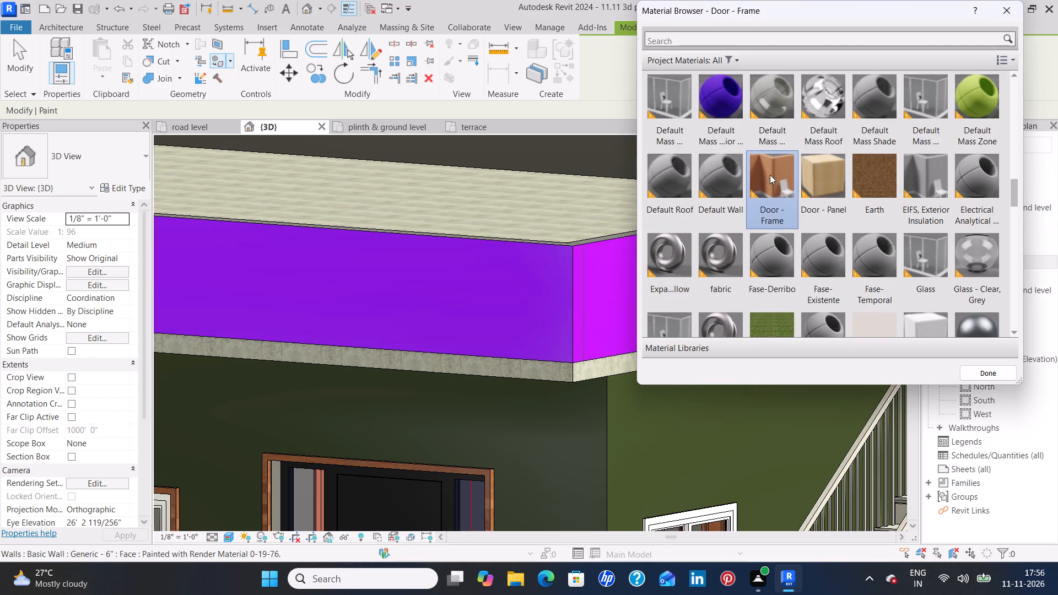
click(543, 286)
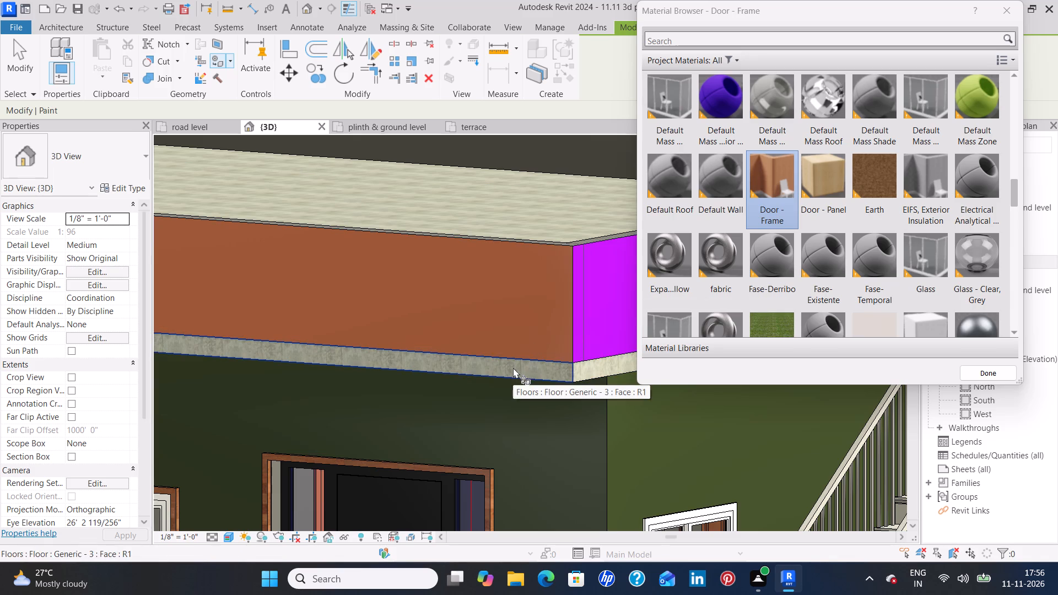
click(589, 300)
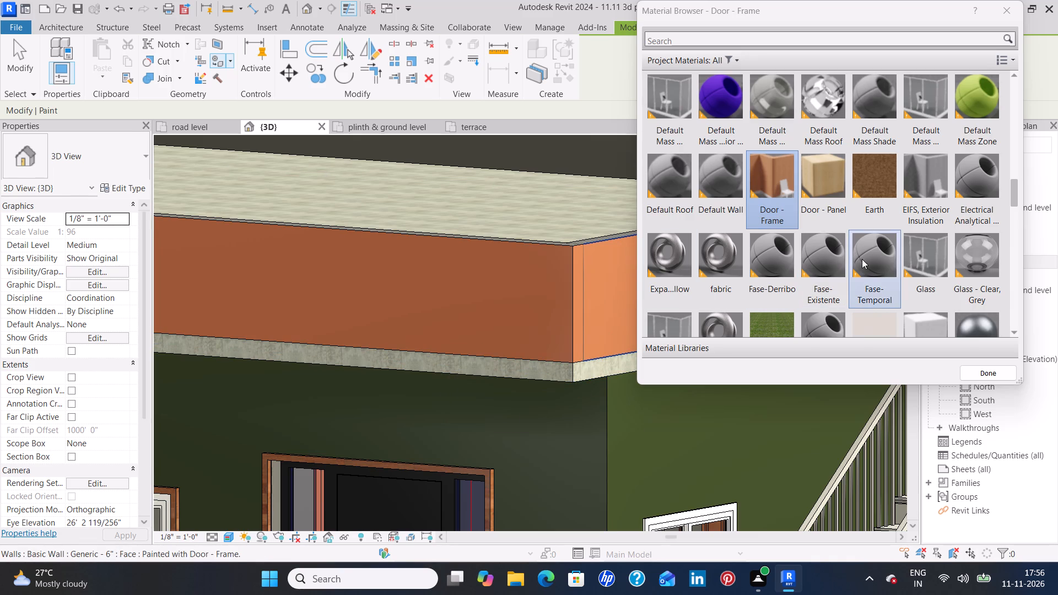
Paint the parapet face above the entrance and the adjoining side face with the 3D plant-3 material.
scroll(855, 261, up, 1)
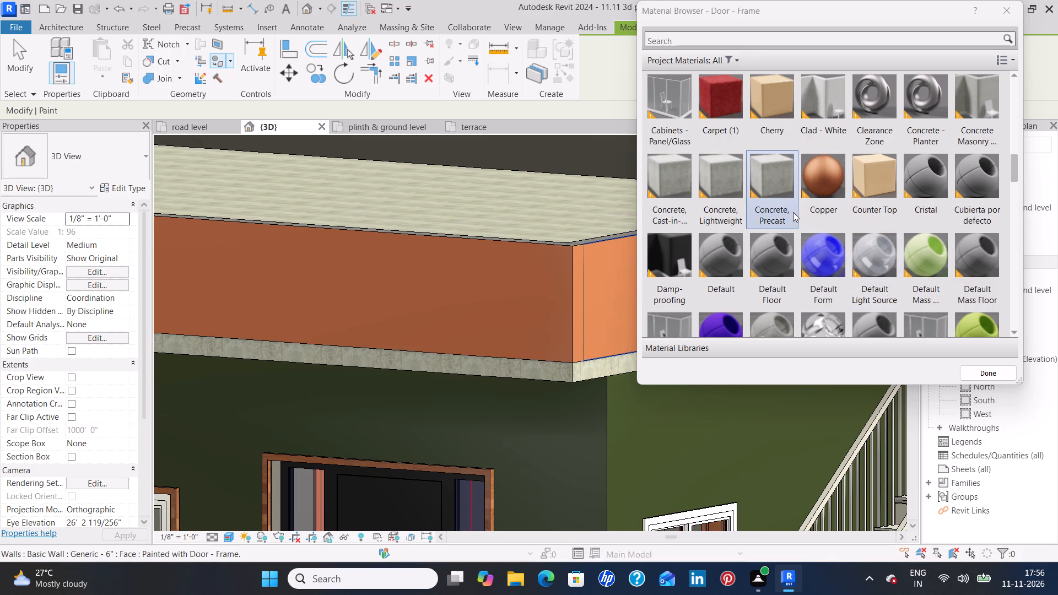
scroll(792, 214, up, 2)
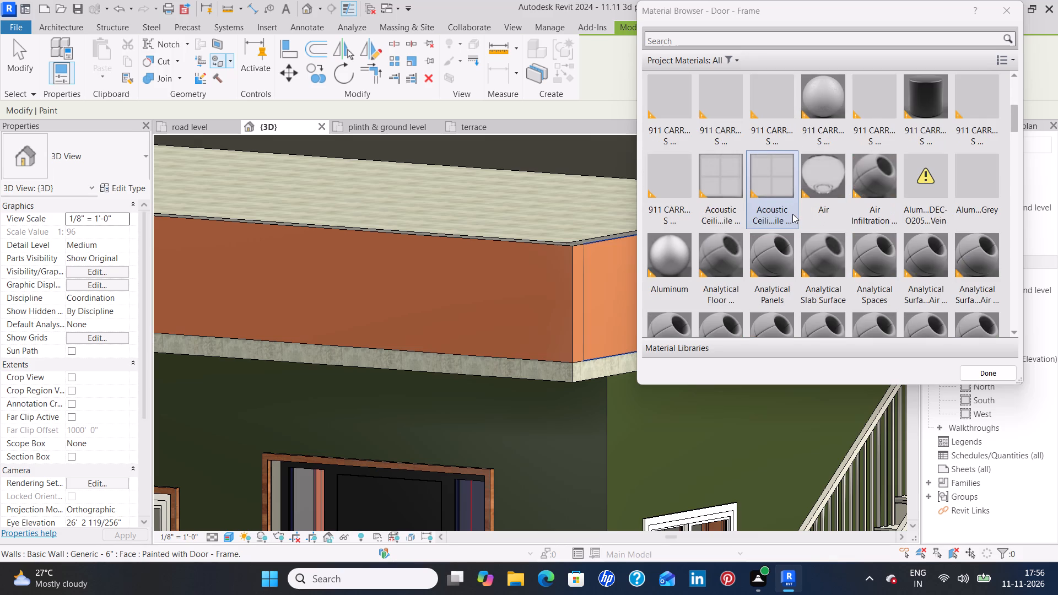
scroll(792, 214, up, 4)
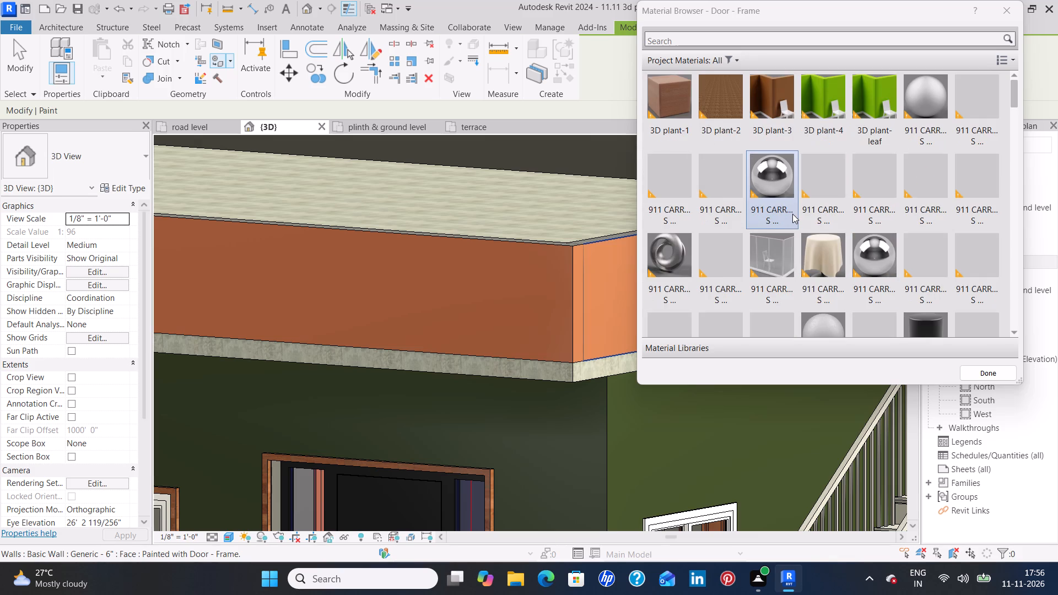
click(774, 88)
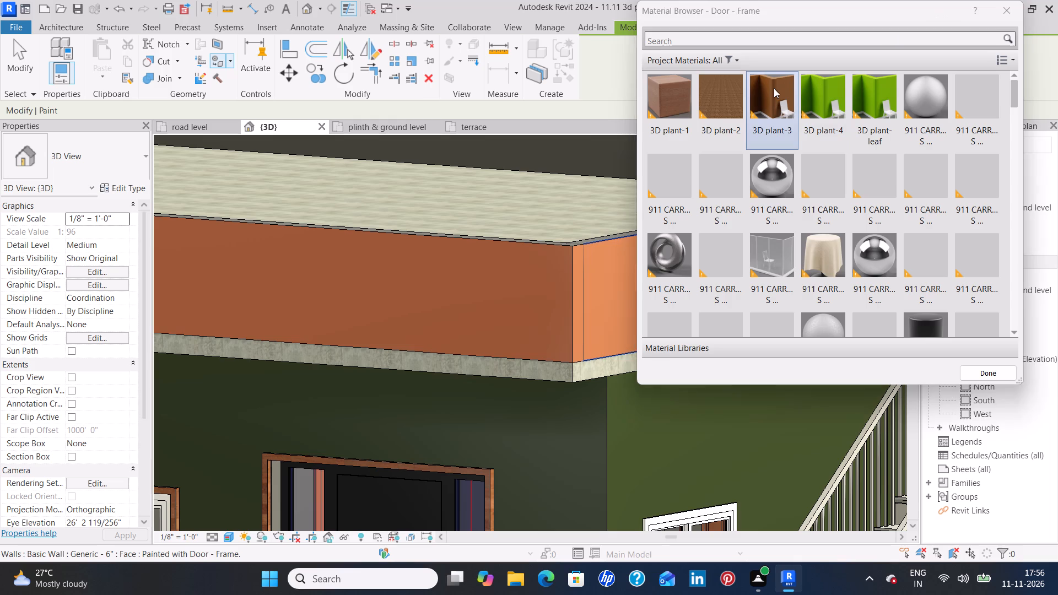
click(533, 273)
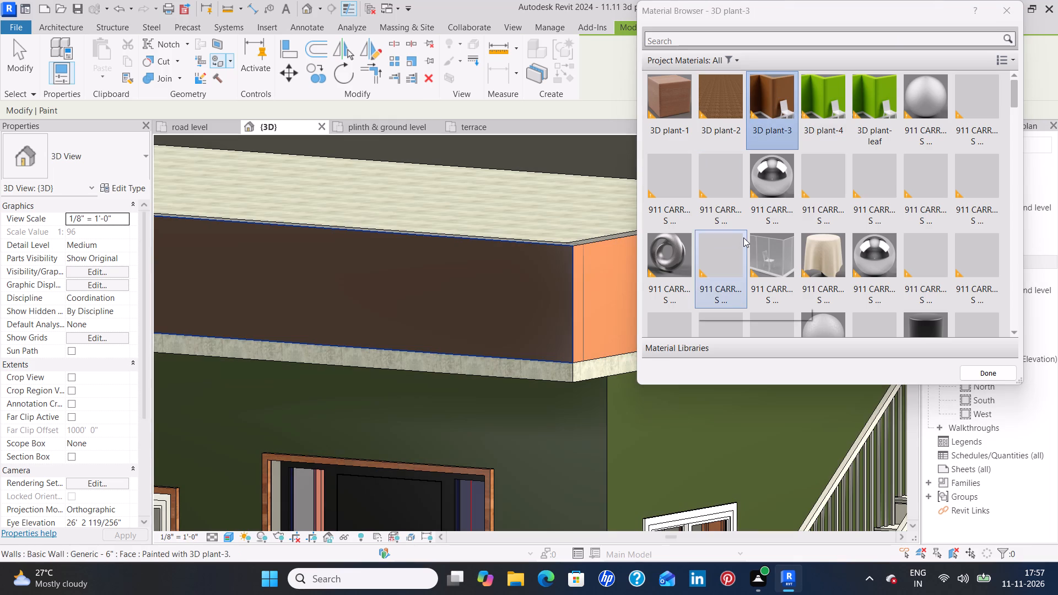
click(609, 262)
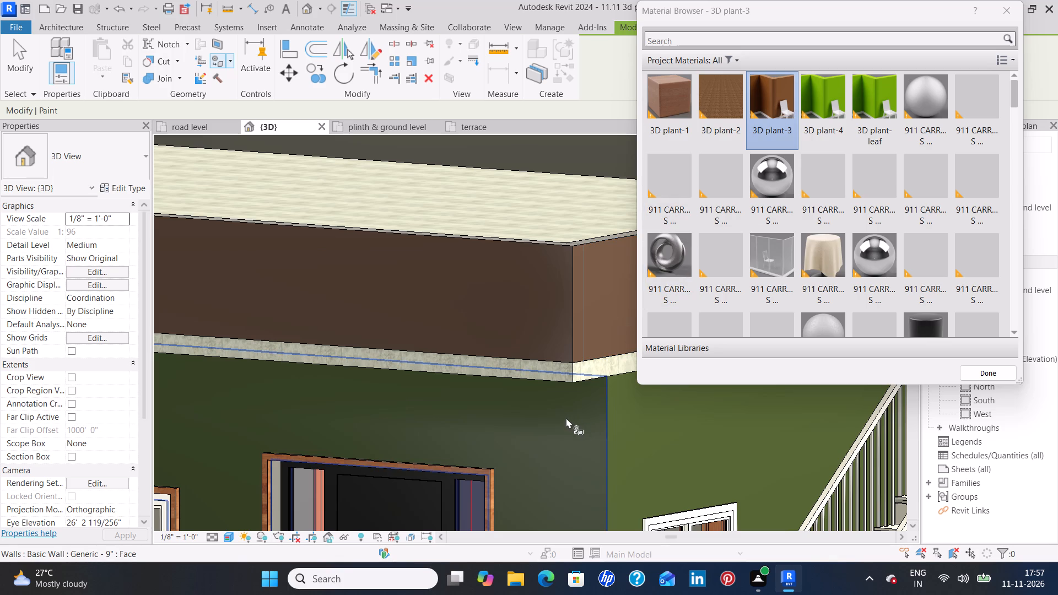
Paint the neighbouring front parapet segment and the short return face at the parapet offset with 3D plant-3.
scroll(403, 309, down, 4)
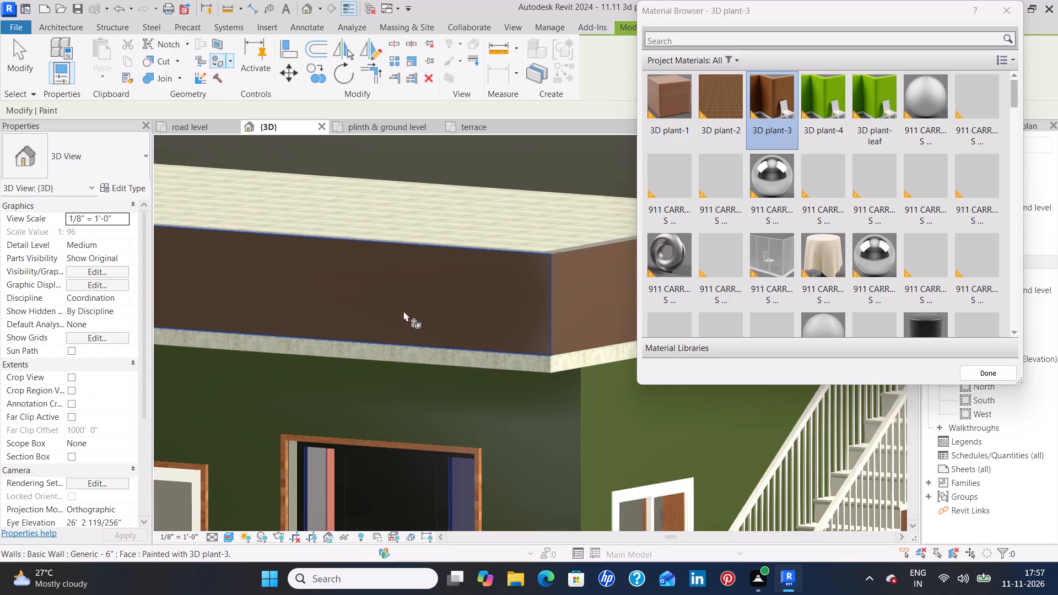
scroll(403, 311, down, 4)
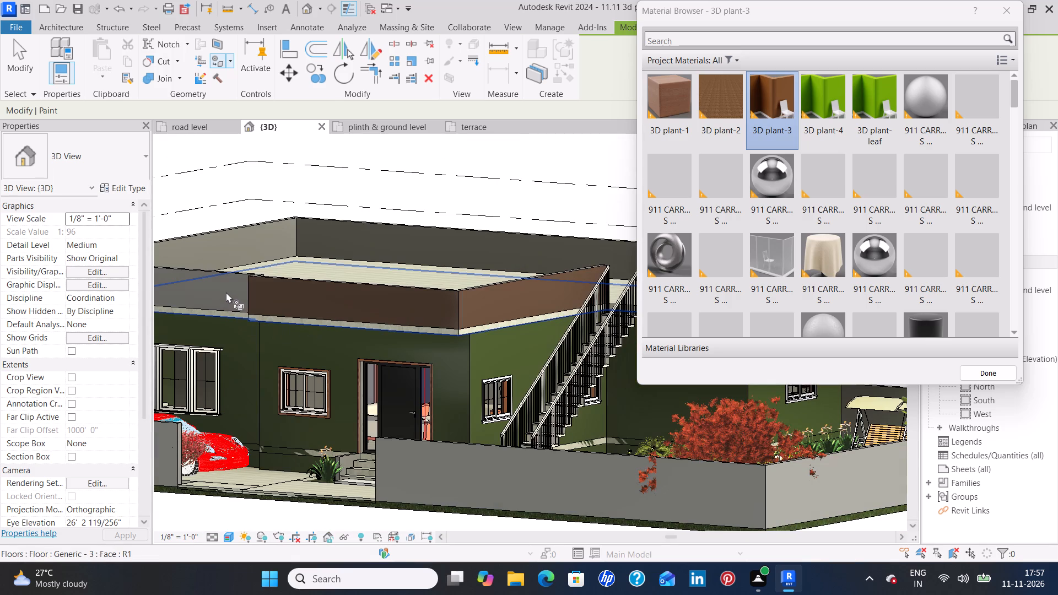
click(226, 292)
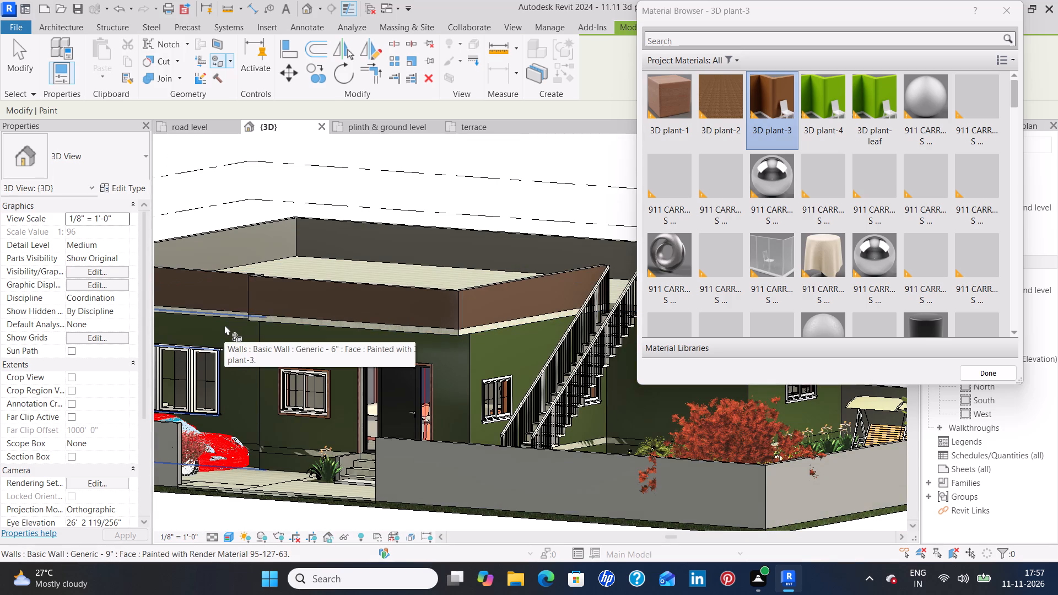
shift+middle_drag(224, 324, 489, 374)
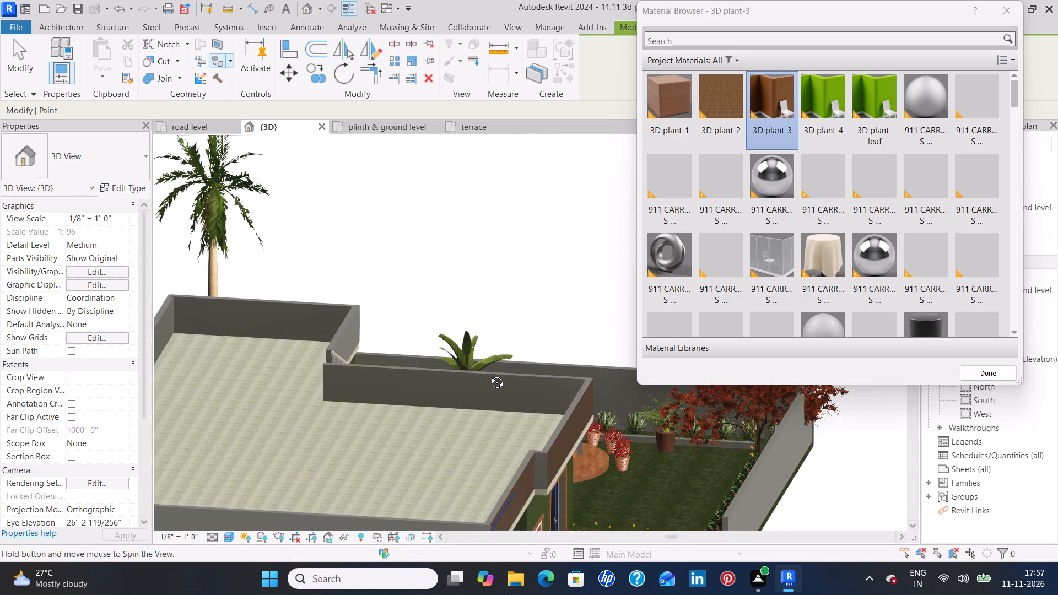
shift+middle_drag(489, 374, 489, 375)
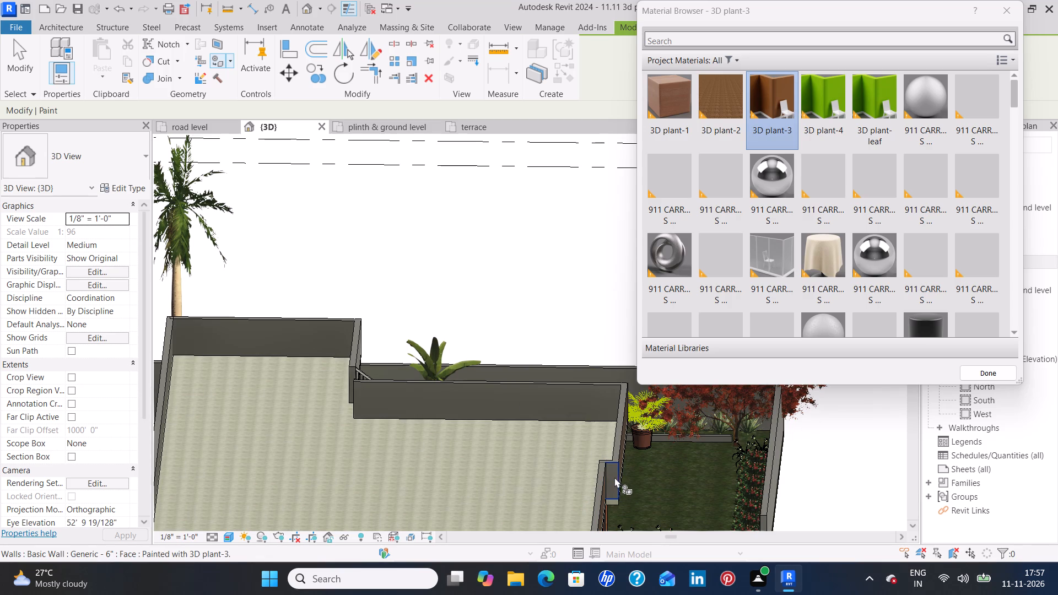
click(616, 477)
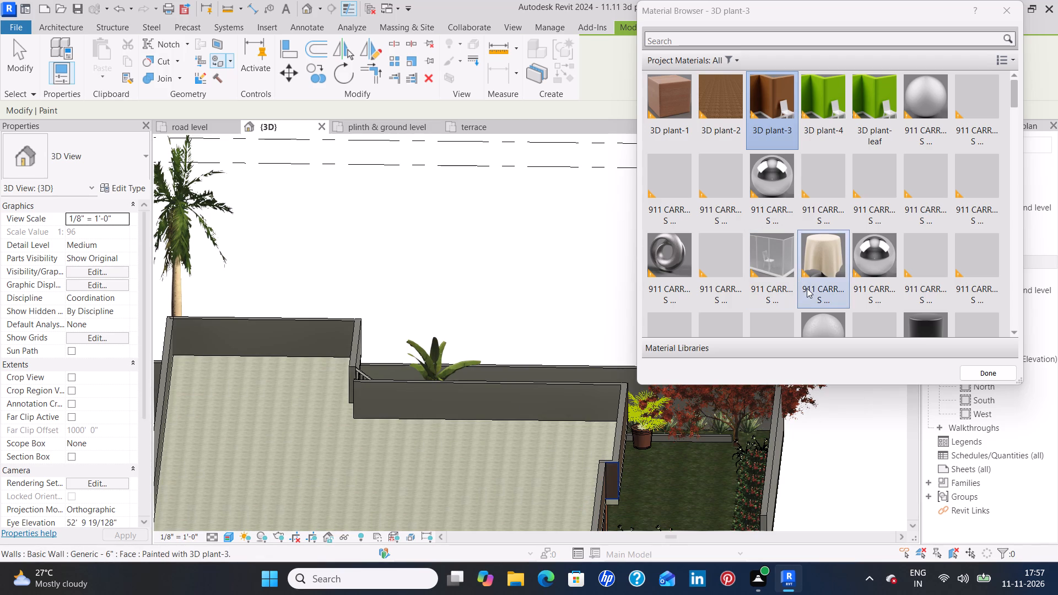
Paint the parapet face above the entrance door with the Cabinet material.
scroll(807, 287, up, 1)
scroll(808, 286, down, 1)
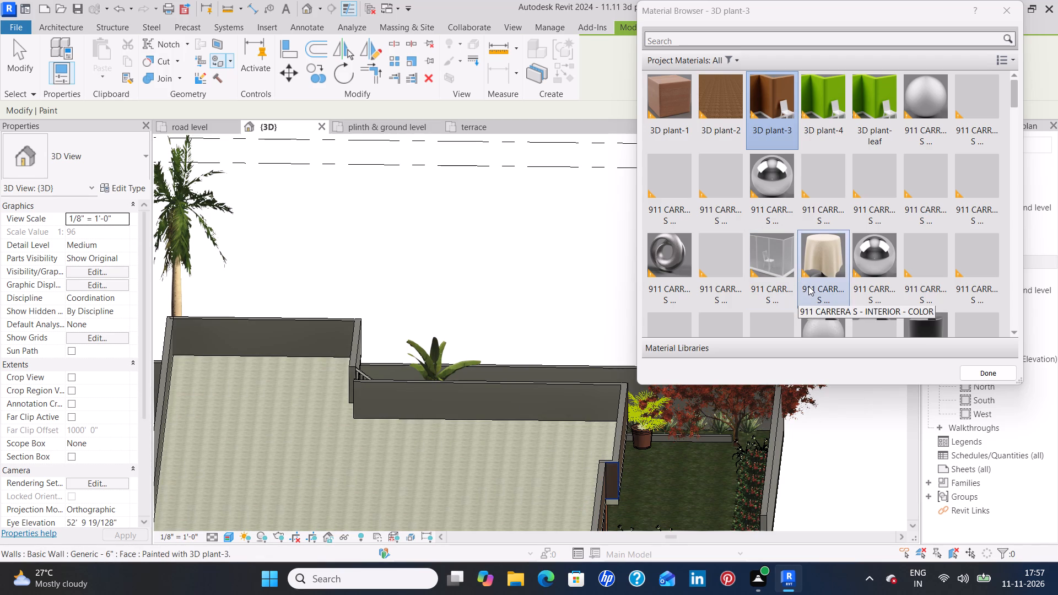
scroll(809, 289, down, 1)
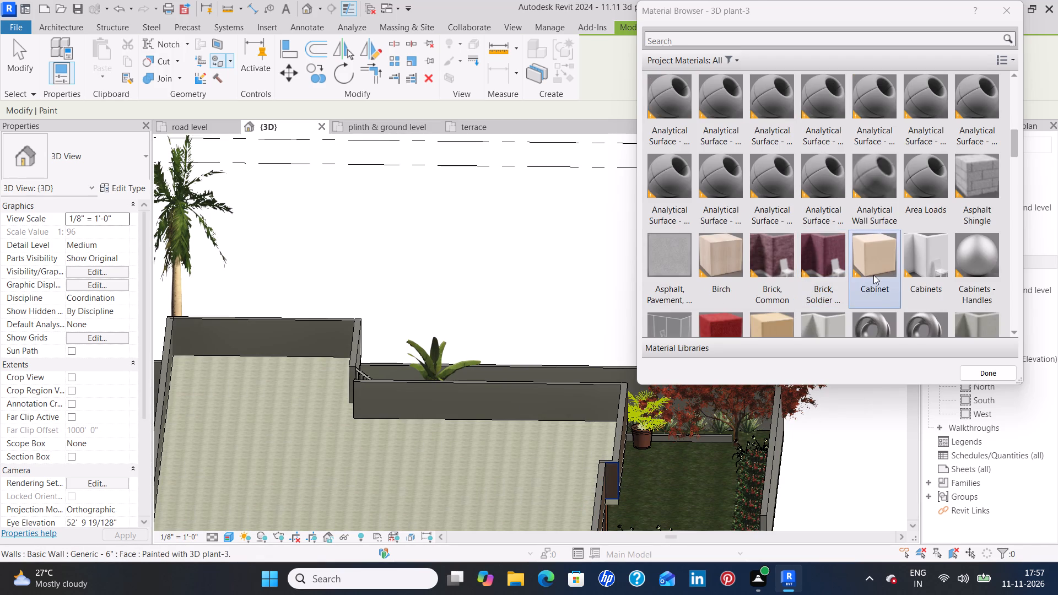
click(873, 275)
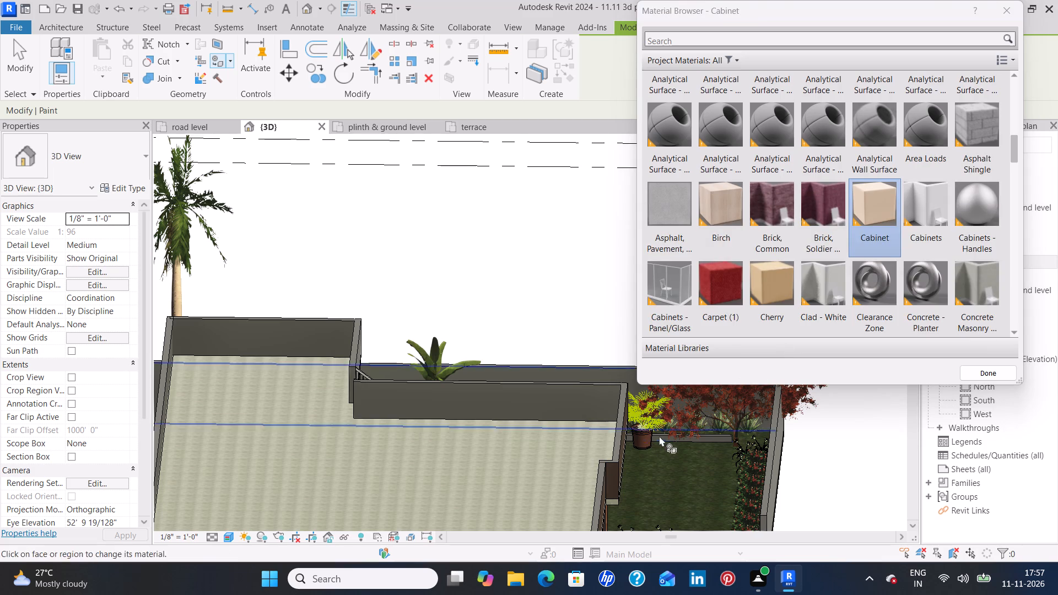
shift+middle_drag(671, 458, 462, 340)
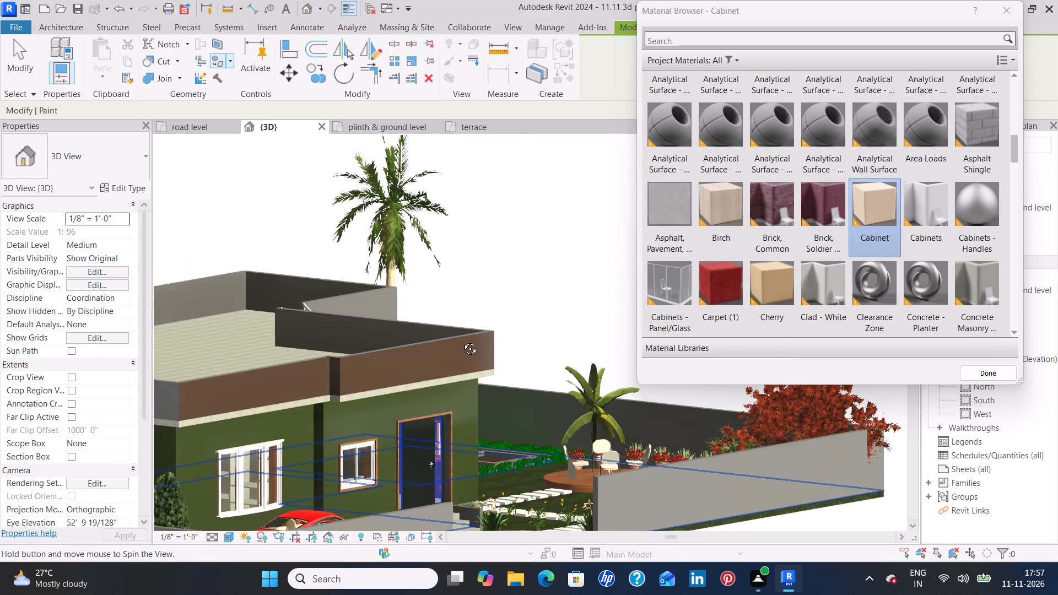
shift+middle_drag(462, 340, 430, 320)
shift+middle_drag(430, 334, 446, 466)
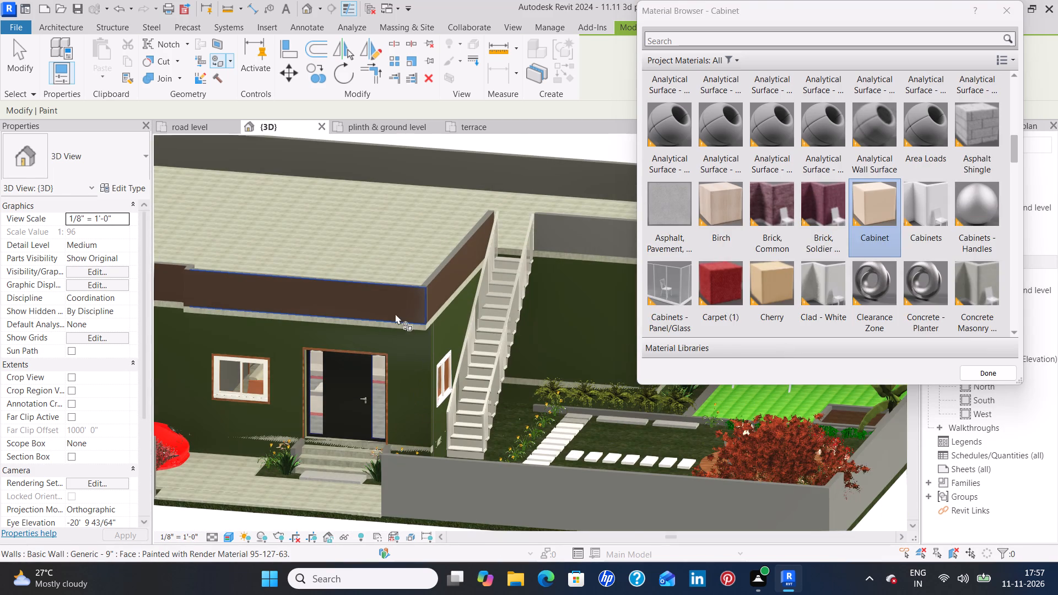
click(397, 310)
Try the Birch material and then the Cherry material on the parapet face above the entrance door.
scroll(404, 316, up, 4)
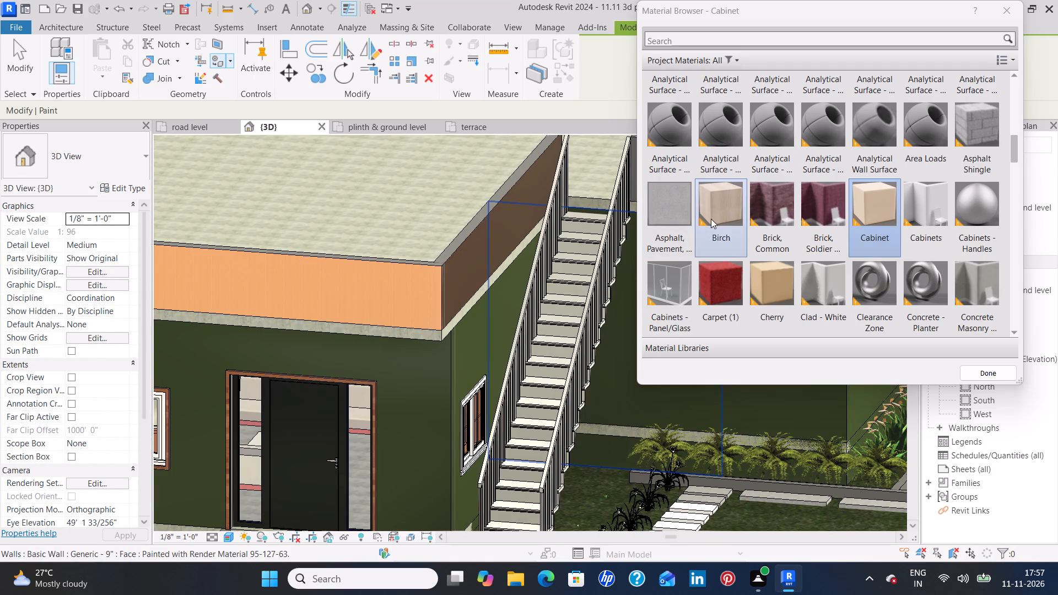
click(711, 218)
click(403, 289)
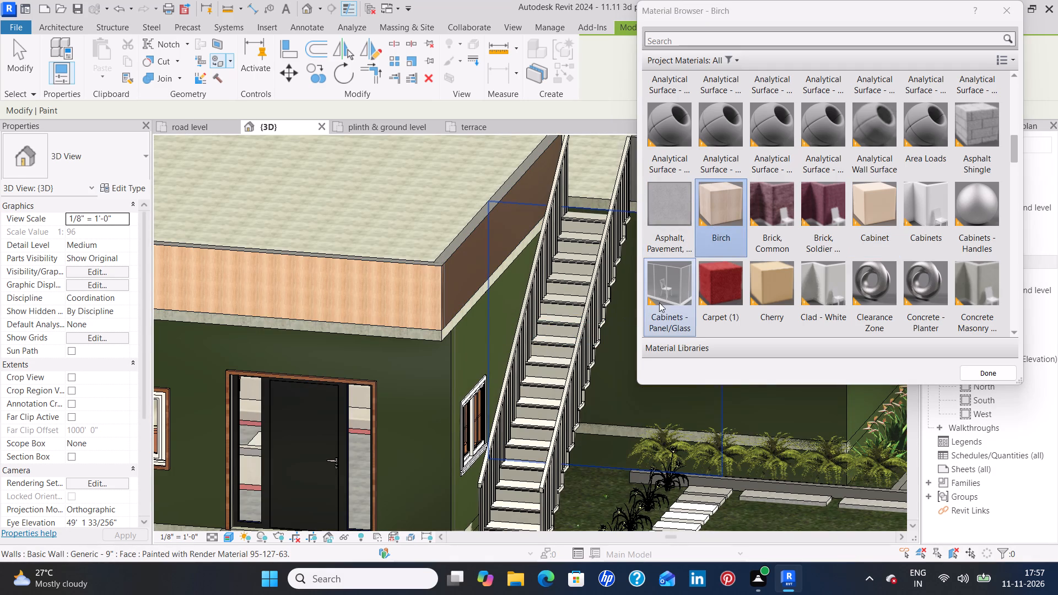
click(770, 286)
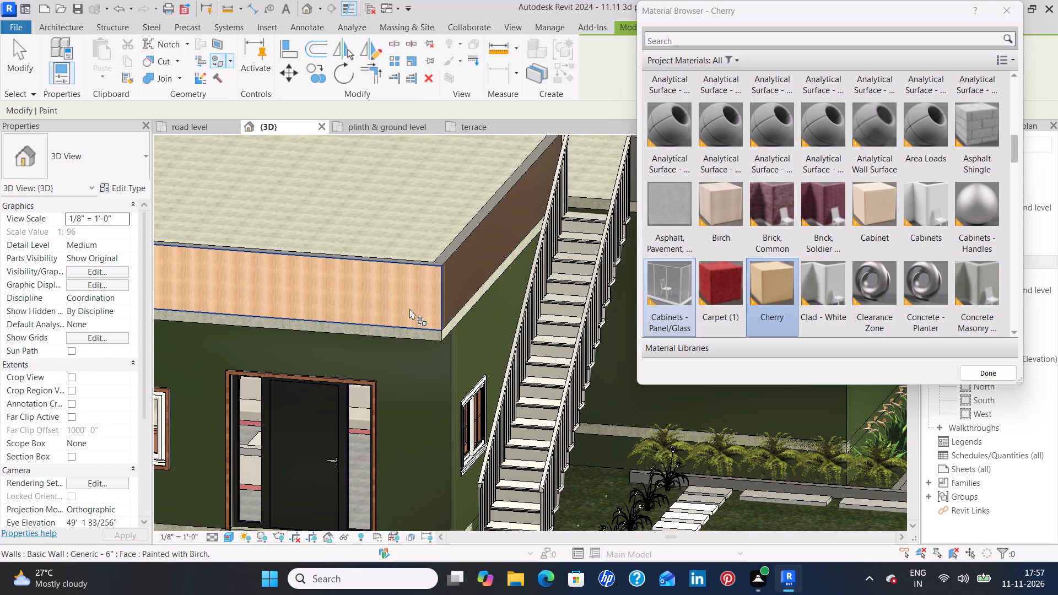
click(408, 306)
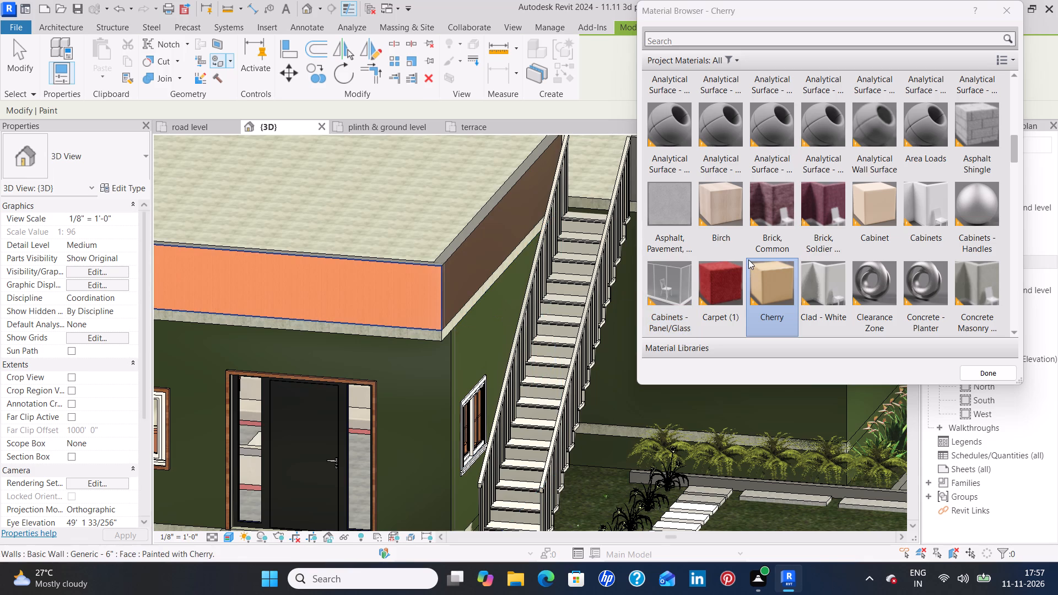
Paint the parapet face above the entrance door with the Counter Top material.
scroll(748, 259, down, 2)
scroll(748, 259, up, 2)
scroll(748, 259, down, 1)
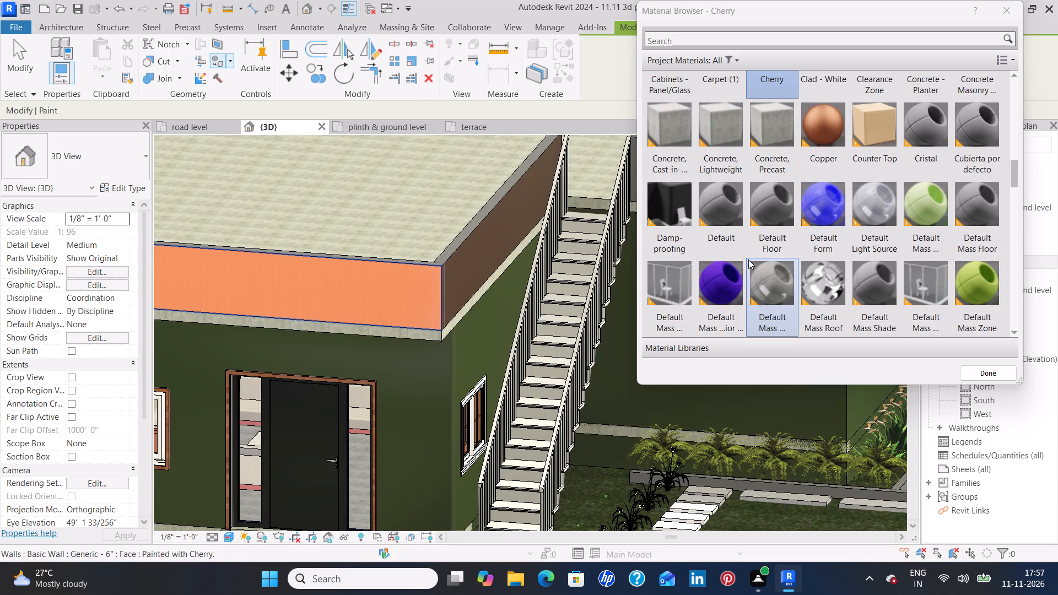
click(876, 126)
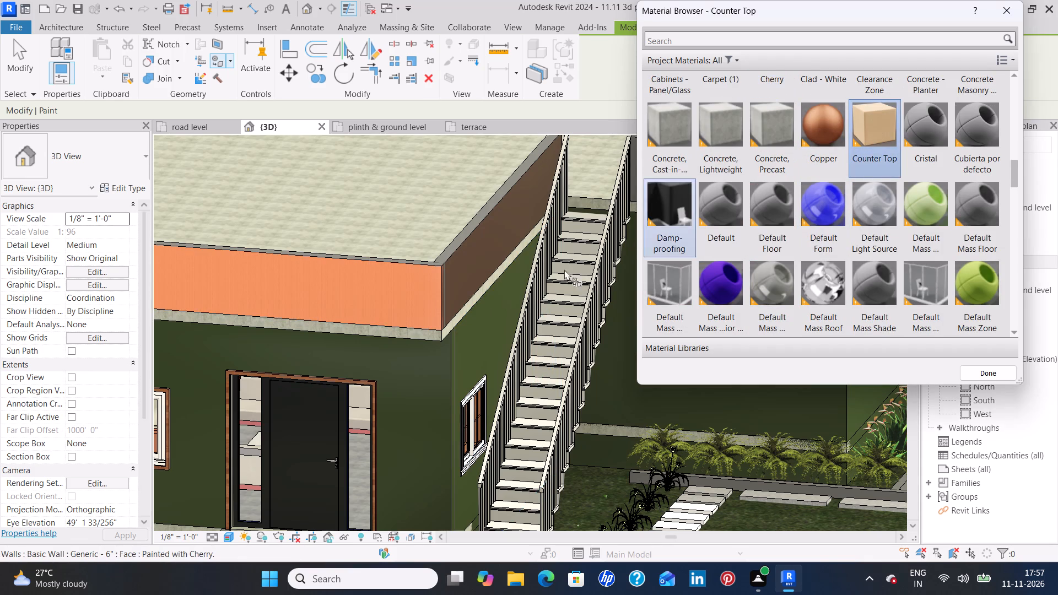
click(425, 294)
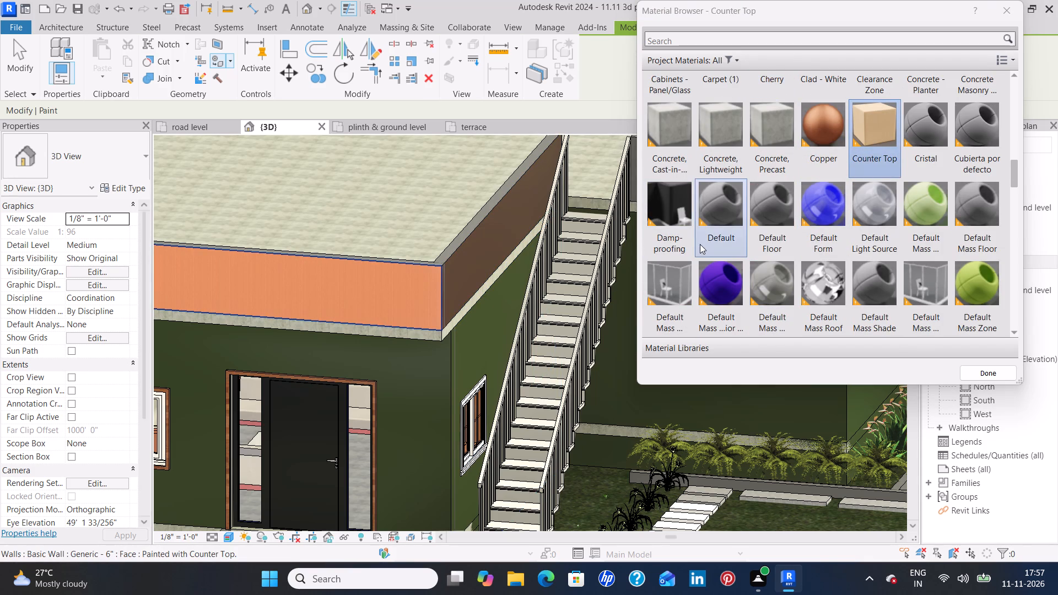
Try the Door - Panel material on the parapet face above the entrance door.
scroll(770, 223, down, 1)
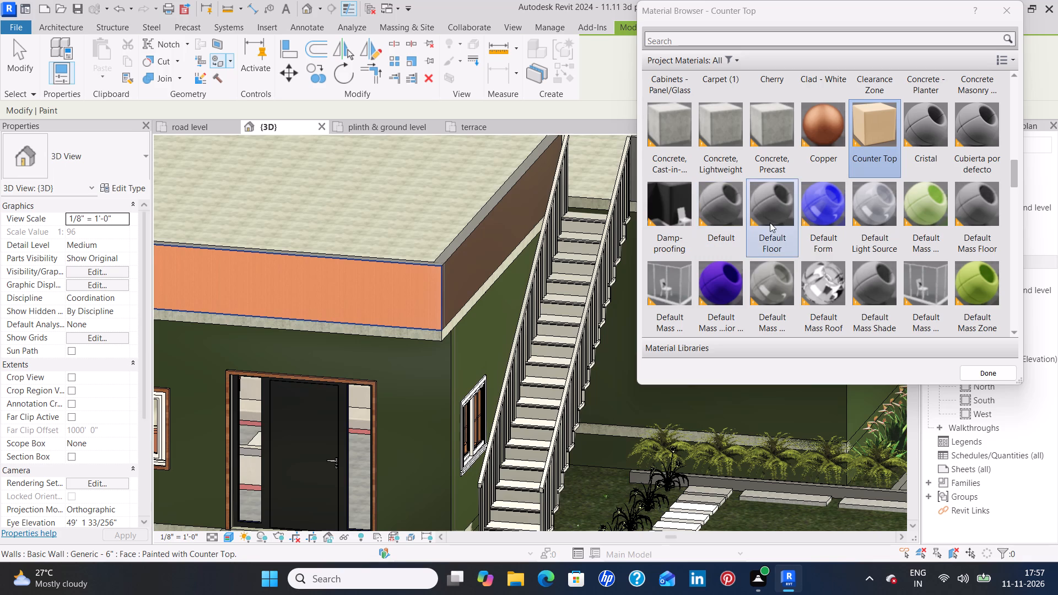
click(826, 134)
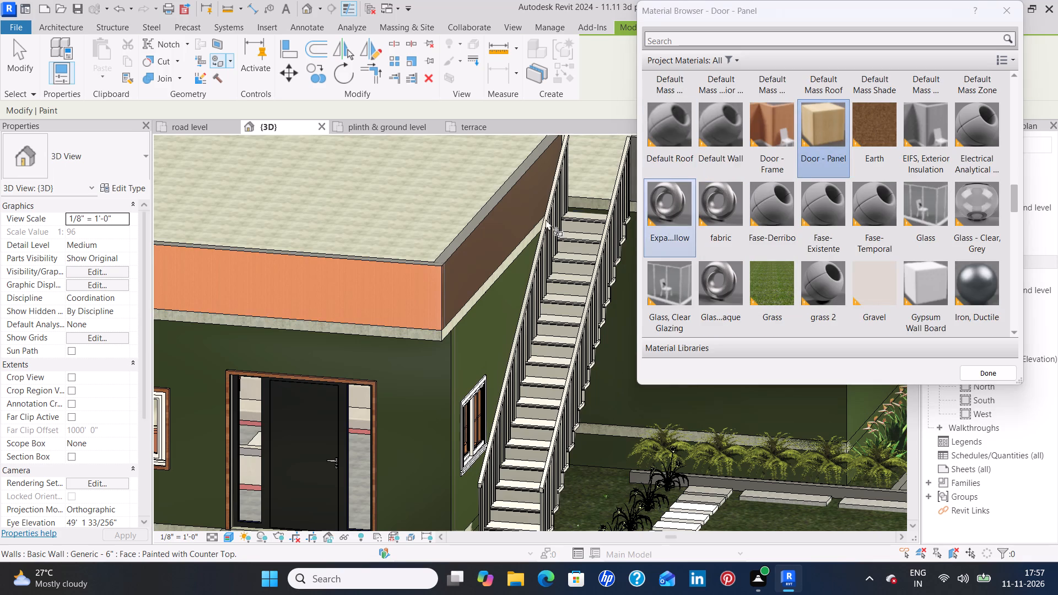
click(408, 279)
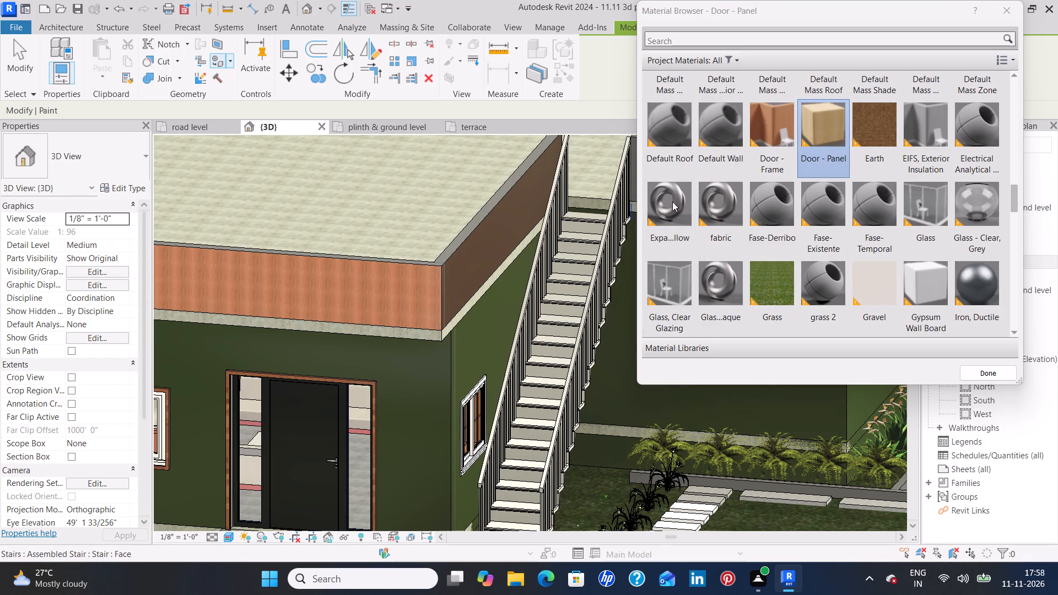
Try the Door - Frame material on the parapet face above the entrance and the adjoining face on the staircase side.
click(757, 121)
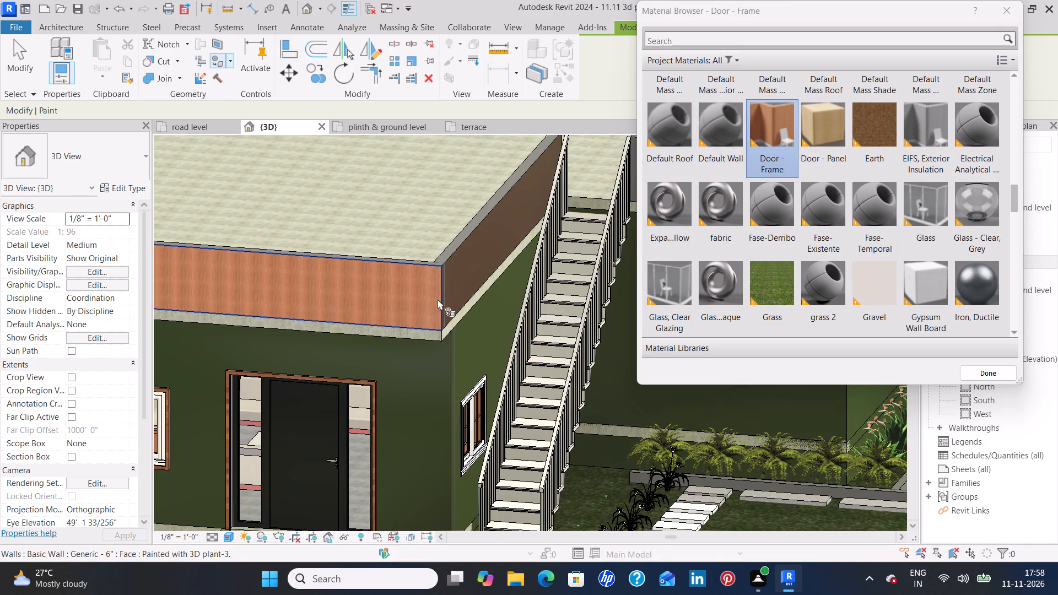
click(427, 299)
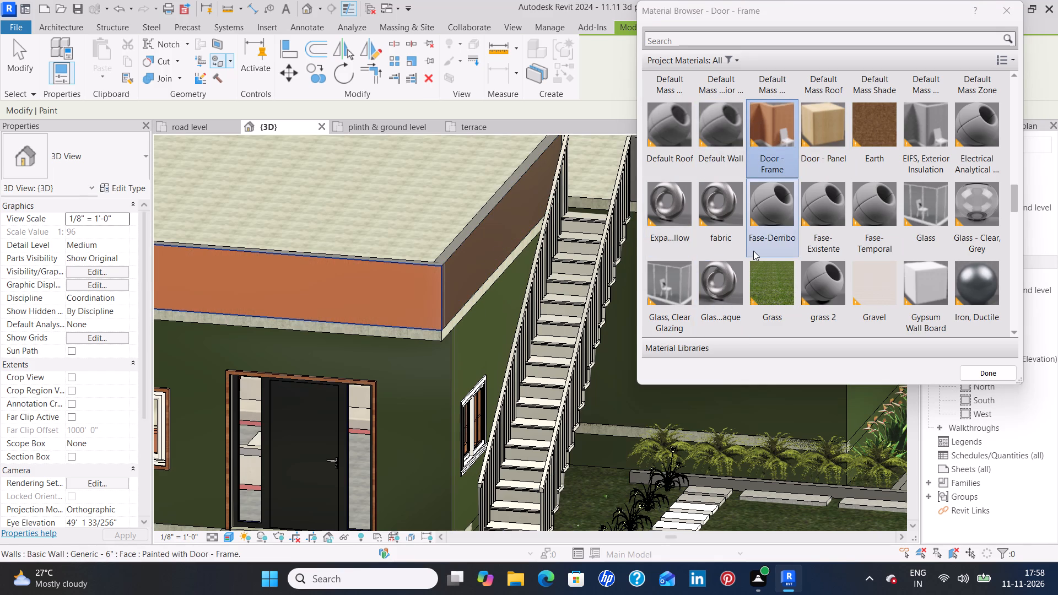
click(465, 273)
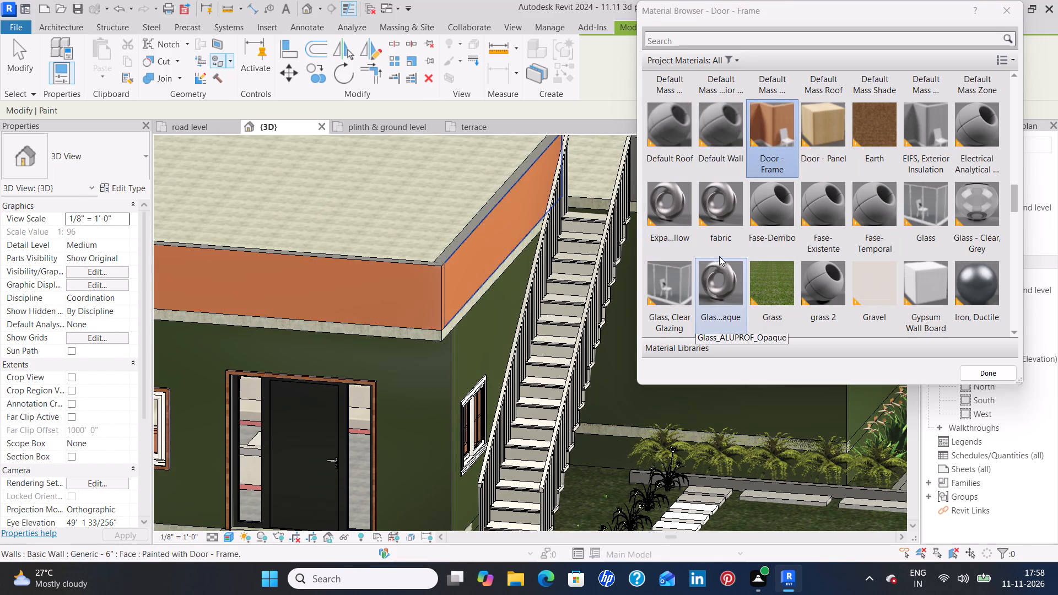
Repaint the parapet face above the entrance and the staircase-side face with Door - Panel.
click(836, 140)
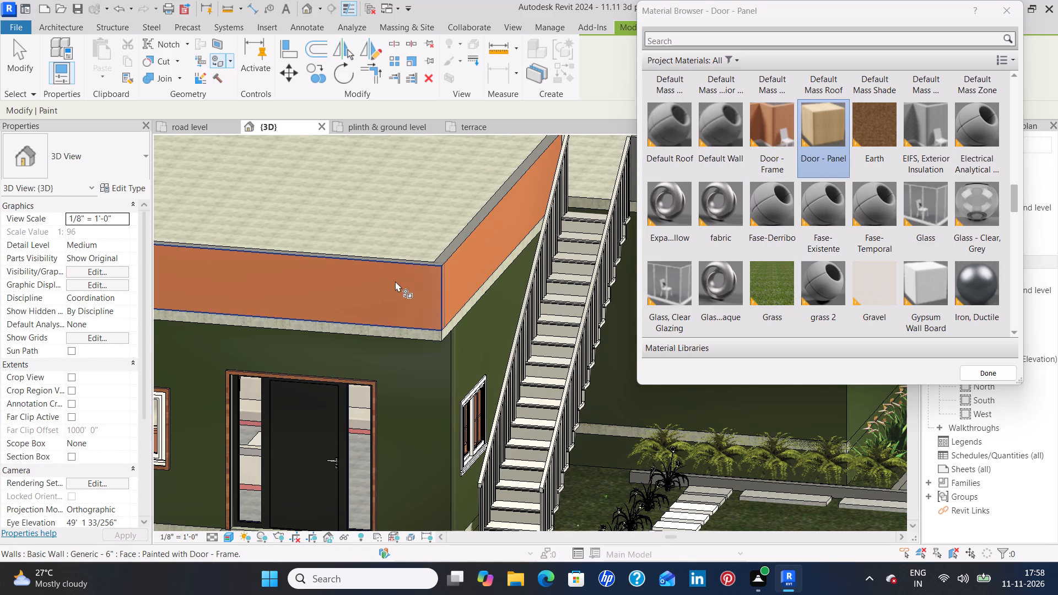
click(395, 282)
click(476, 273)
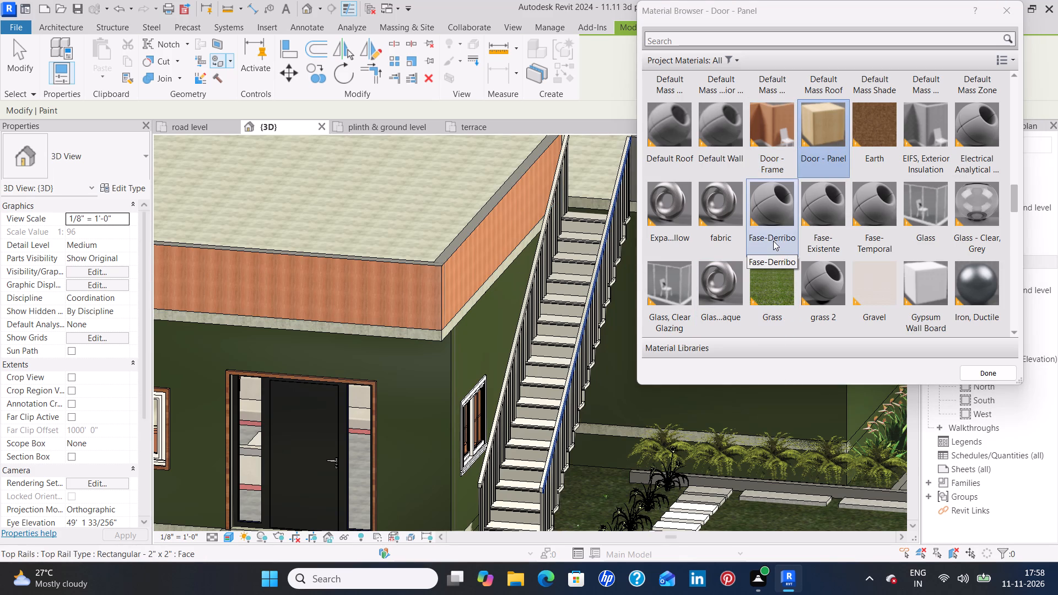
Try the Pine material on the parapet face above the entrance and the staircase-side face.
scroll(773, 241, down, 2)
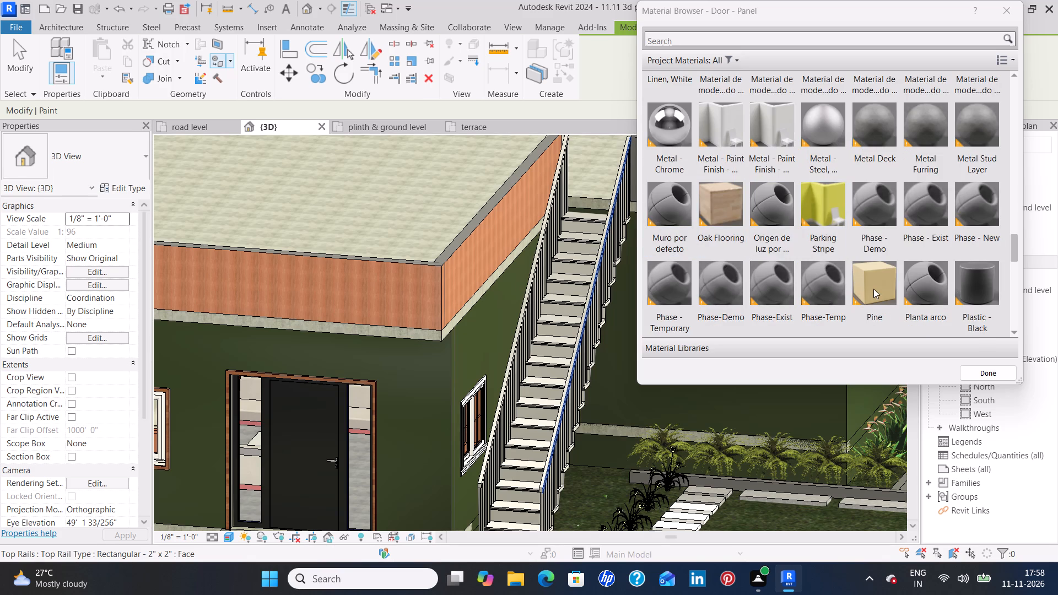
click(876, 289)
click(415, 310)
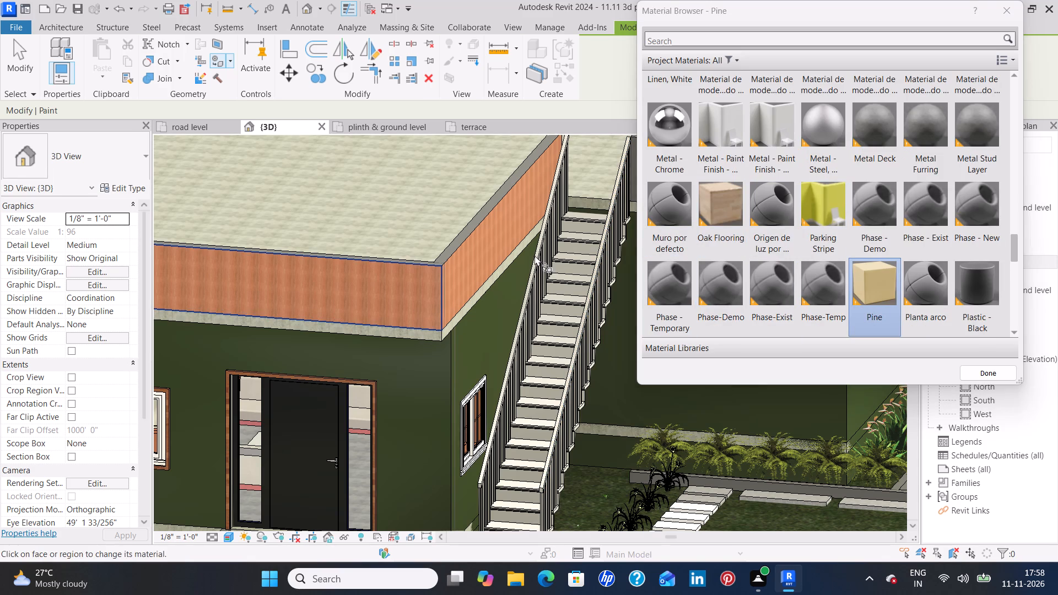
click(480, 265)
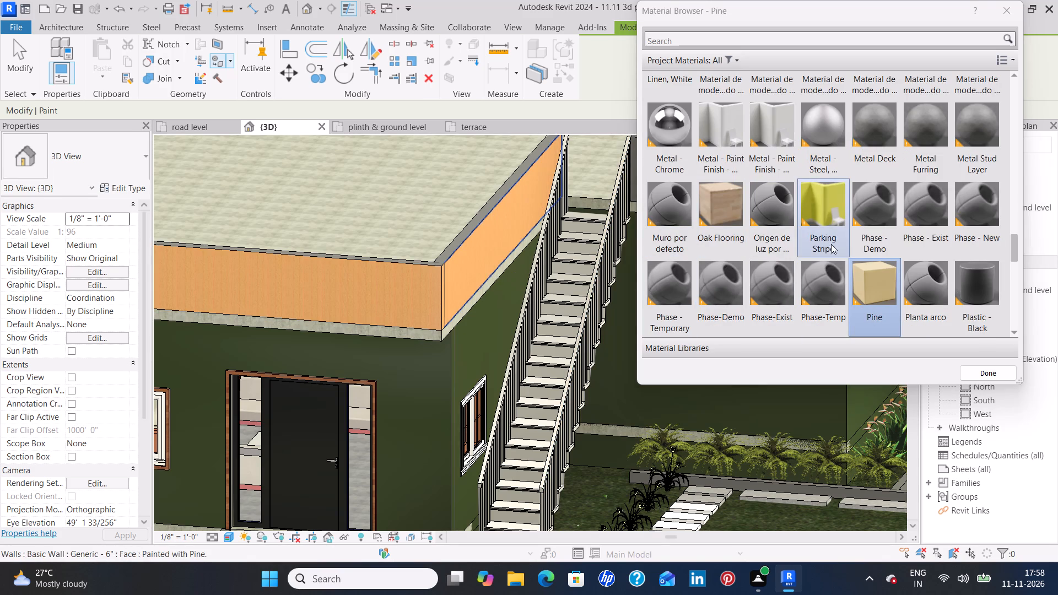
Paint the parapet face above the entrance and the staircase-side face with Render Material 76-47-38.
scroll(835, 240, down, 1)
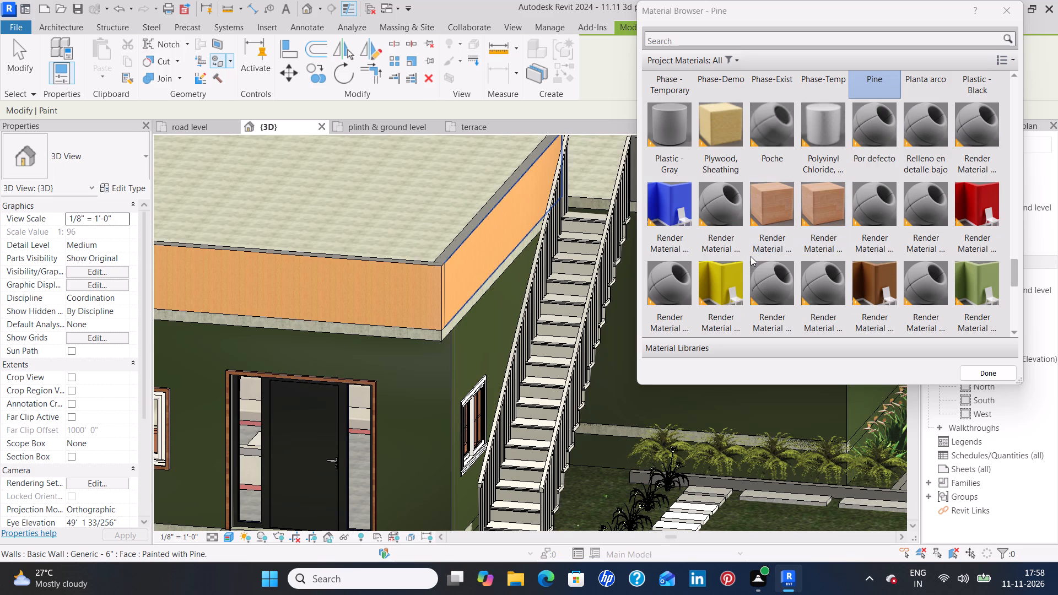
scroll(751, 256, down, 1)
scroll(751, 256, up, 1)
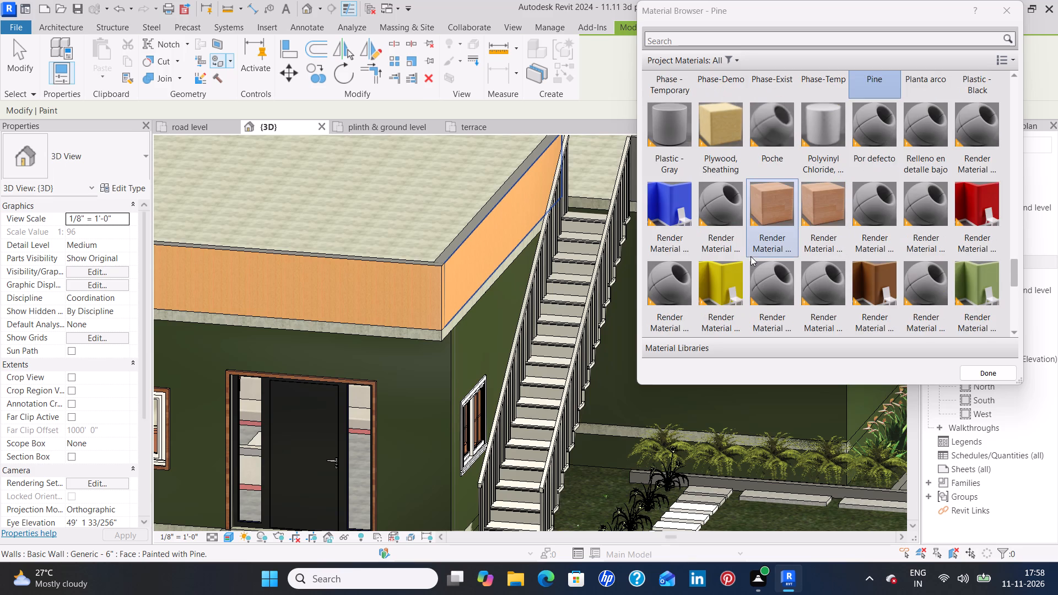
click(878, 279)
click(409, 300)
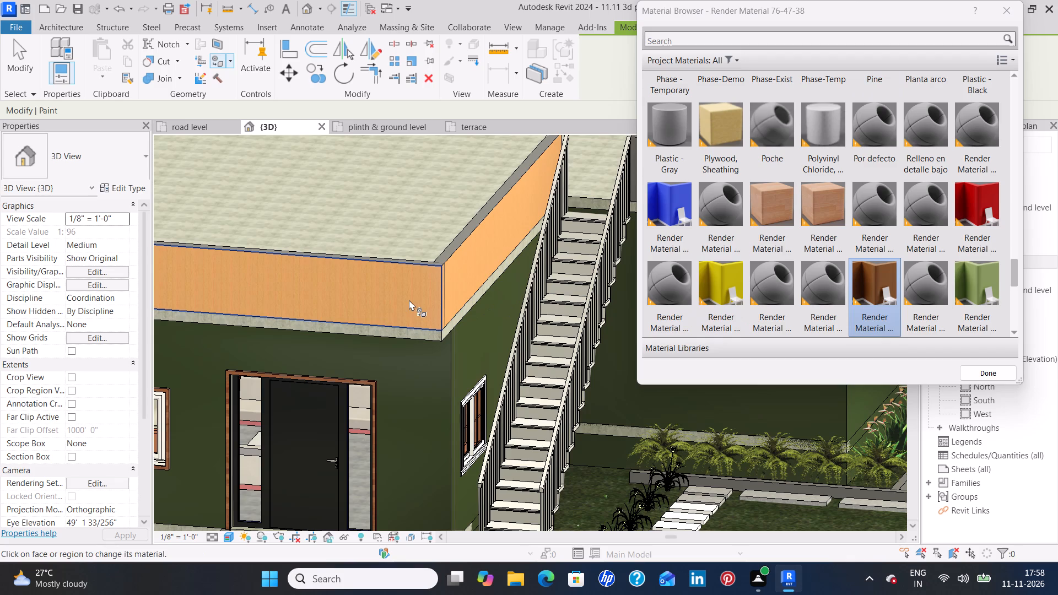
click(474, 282)
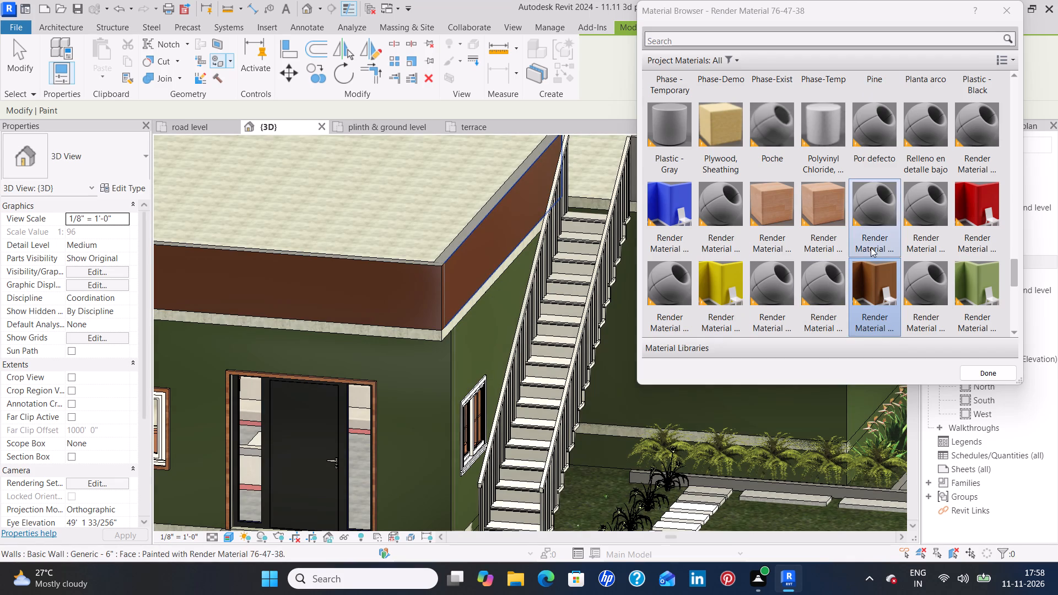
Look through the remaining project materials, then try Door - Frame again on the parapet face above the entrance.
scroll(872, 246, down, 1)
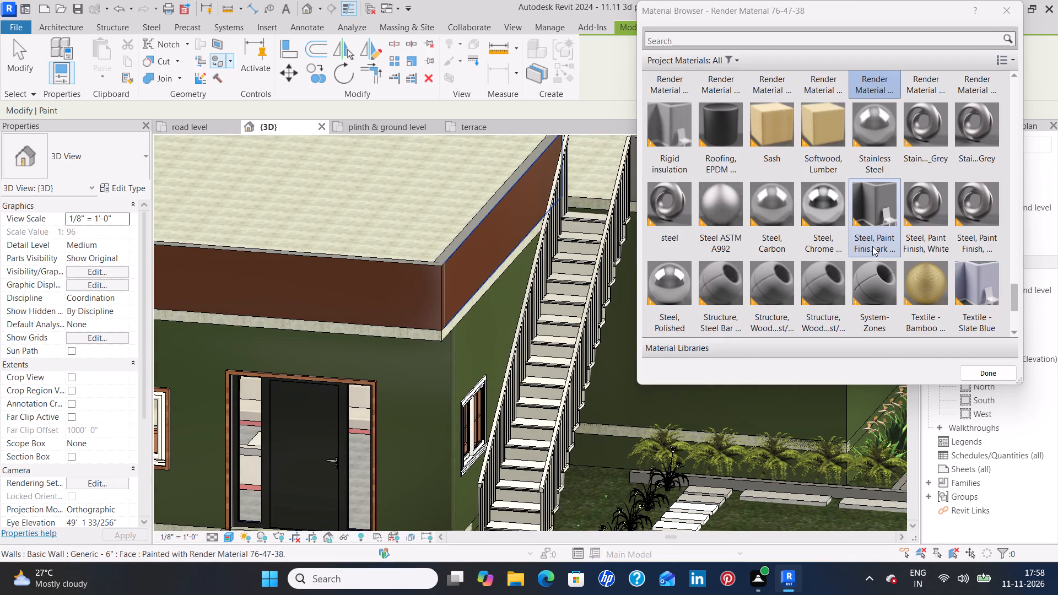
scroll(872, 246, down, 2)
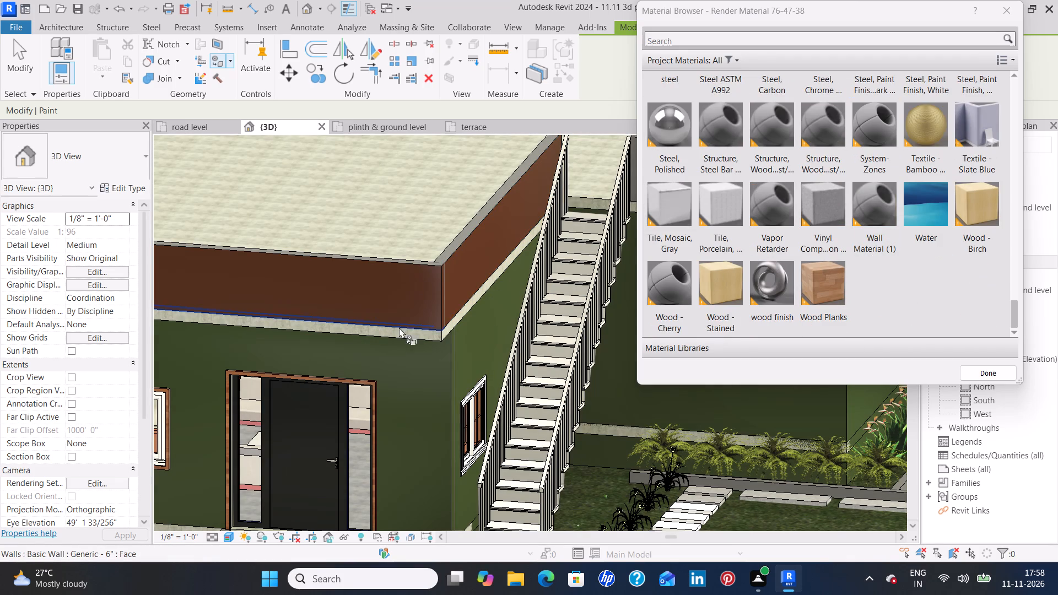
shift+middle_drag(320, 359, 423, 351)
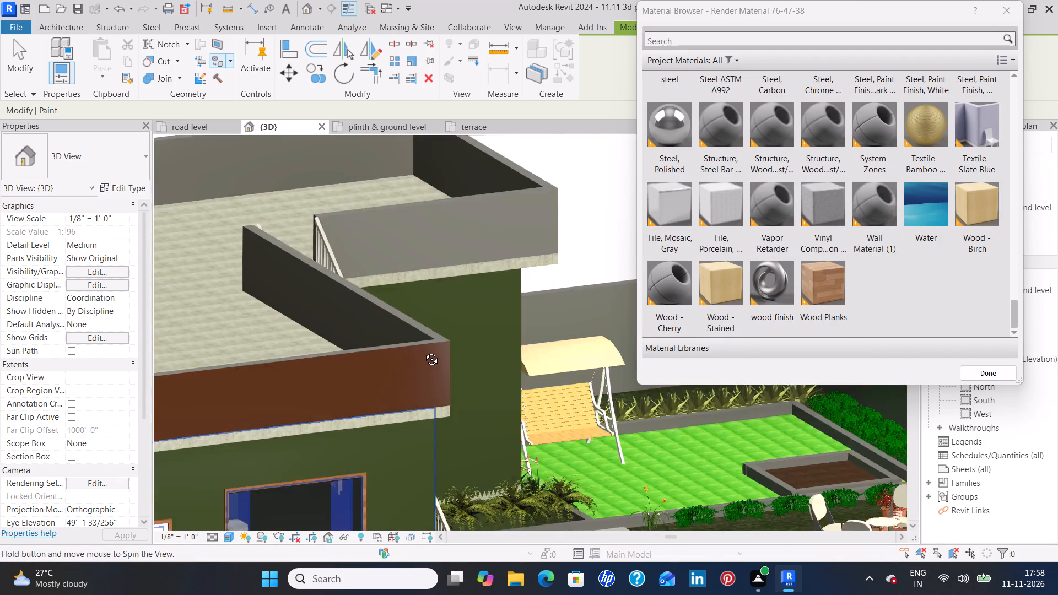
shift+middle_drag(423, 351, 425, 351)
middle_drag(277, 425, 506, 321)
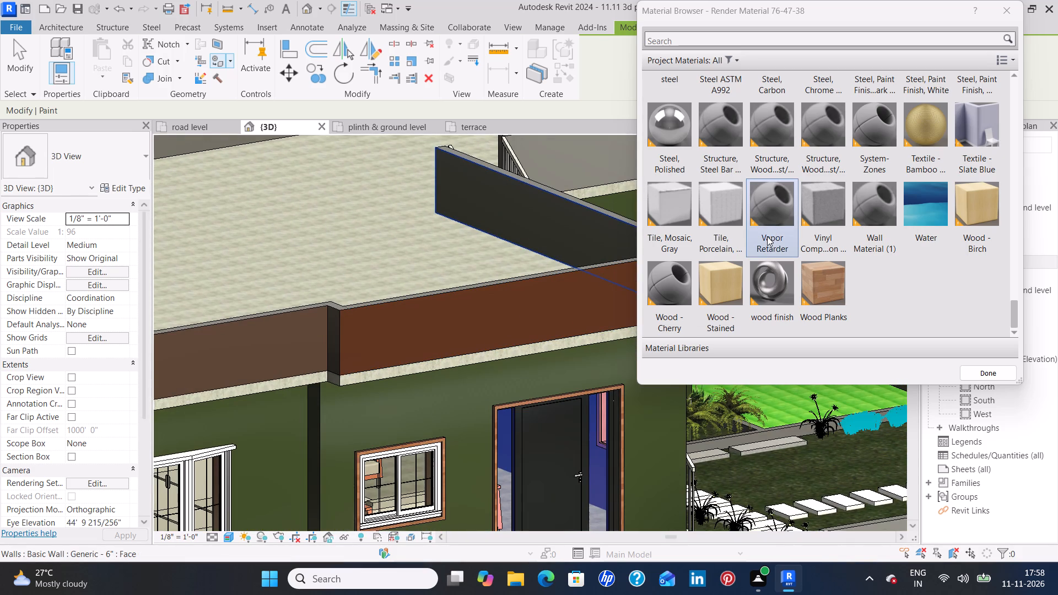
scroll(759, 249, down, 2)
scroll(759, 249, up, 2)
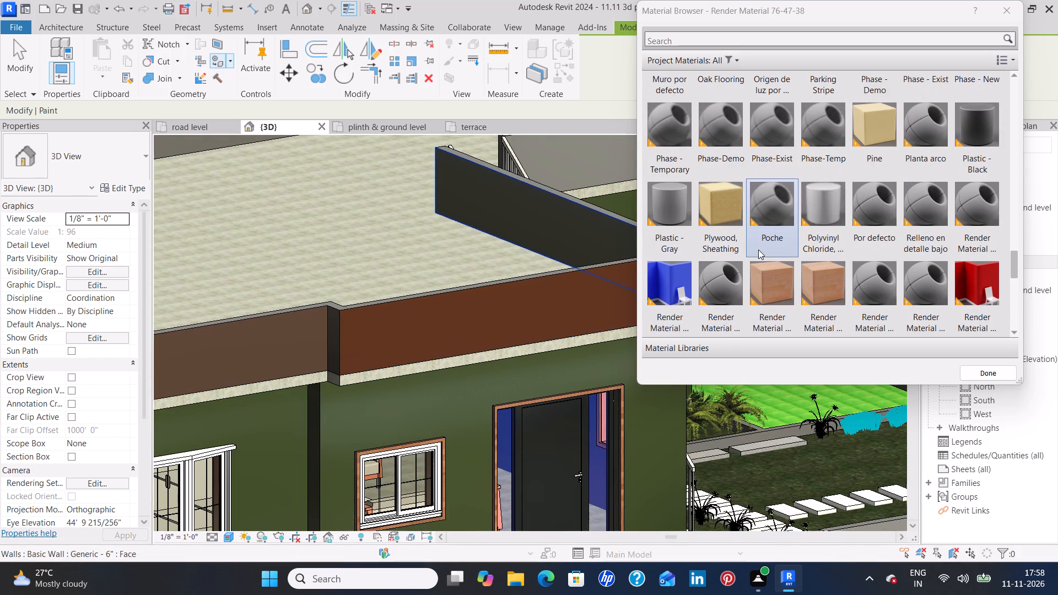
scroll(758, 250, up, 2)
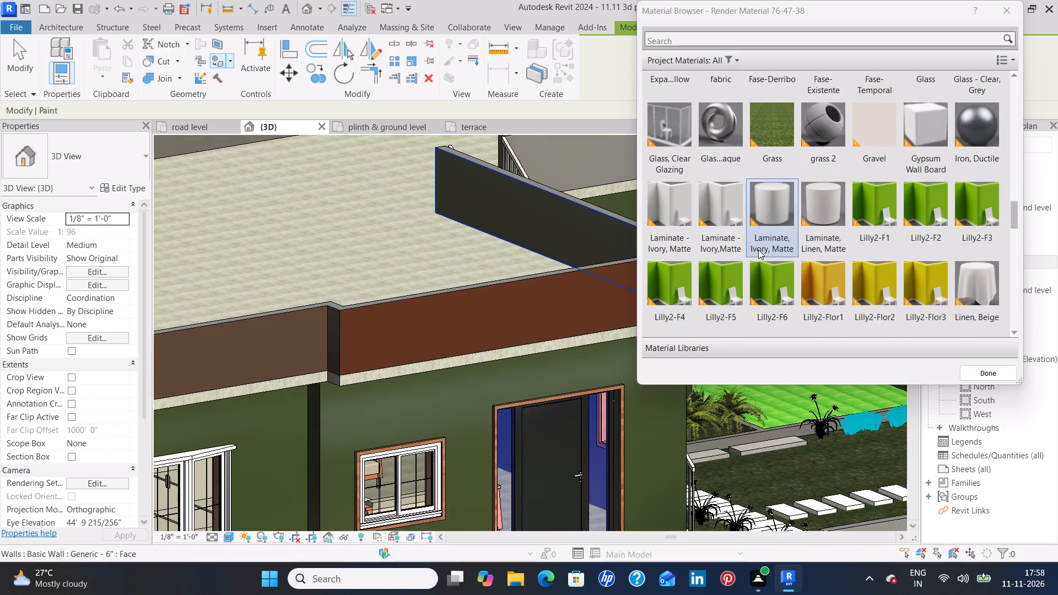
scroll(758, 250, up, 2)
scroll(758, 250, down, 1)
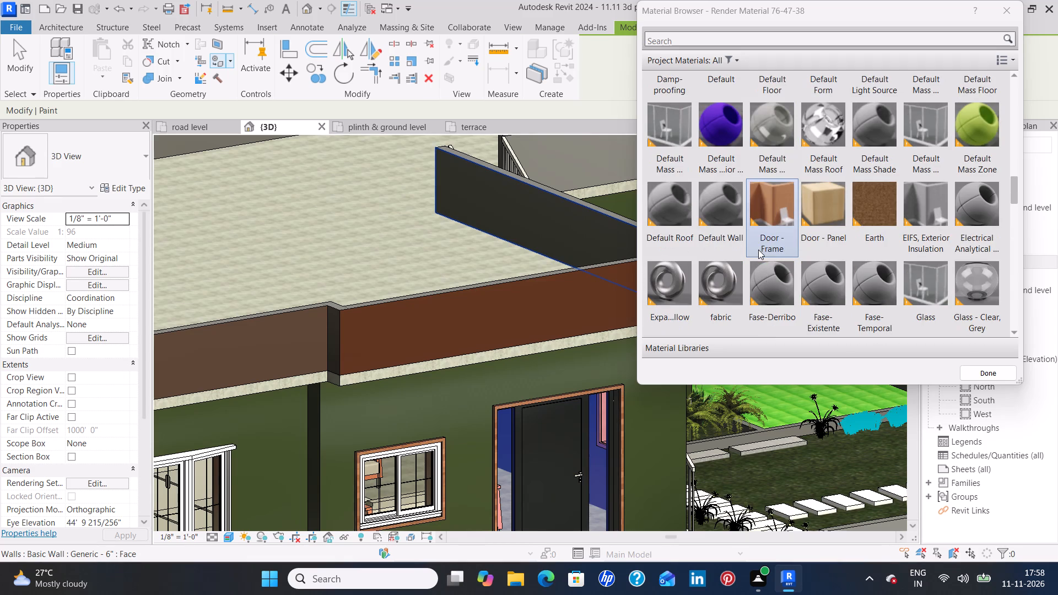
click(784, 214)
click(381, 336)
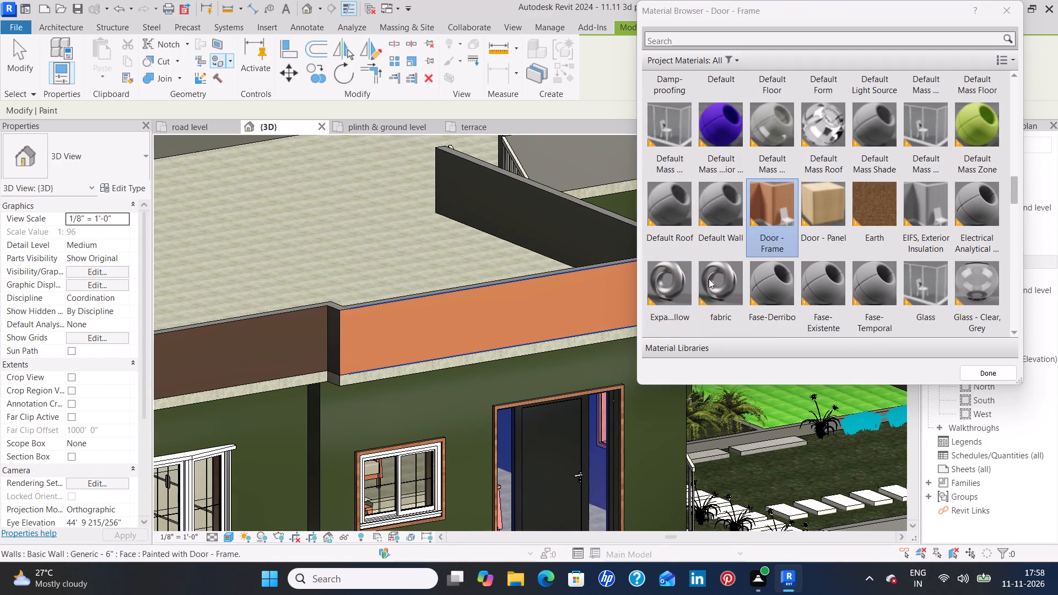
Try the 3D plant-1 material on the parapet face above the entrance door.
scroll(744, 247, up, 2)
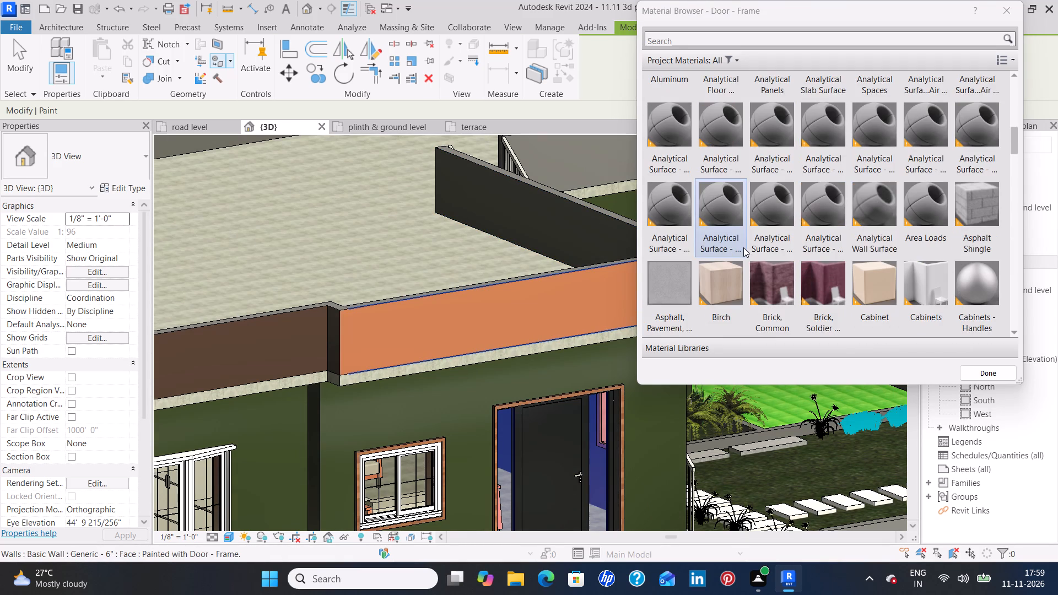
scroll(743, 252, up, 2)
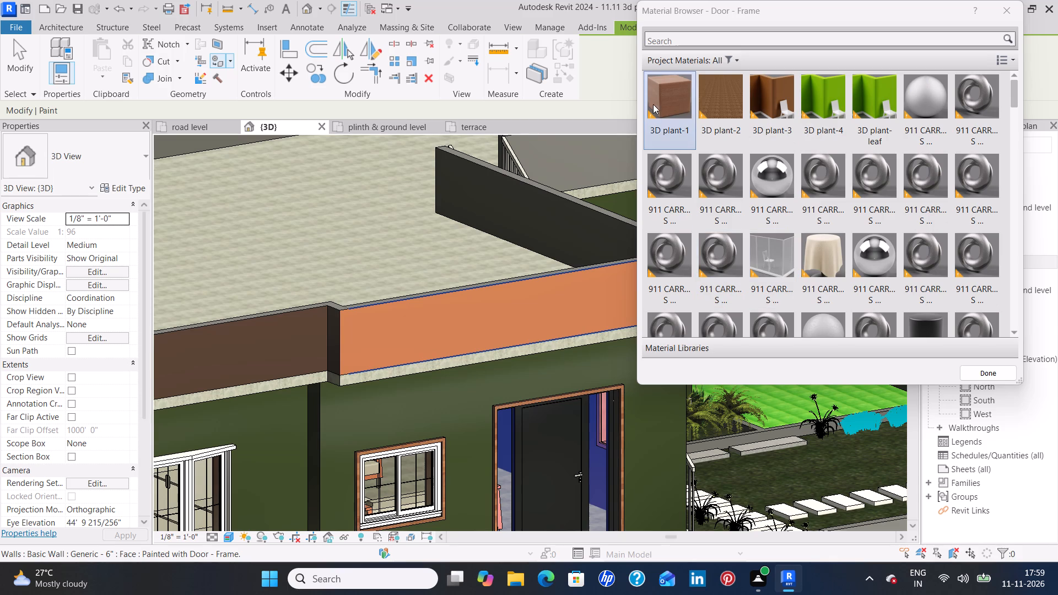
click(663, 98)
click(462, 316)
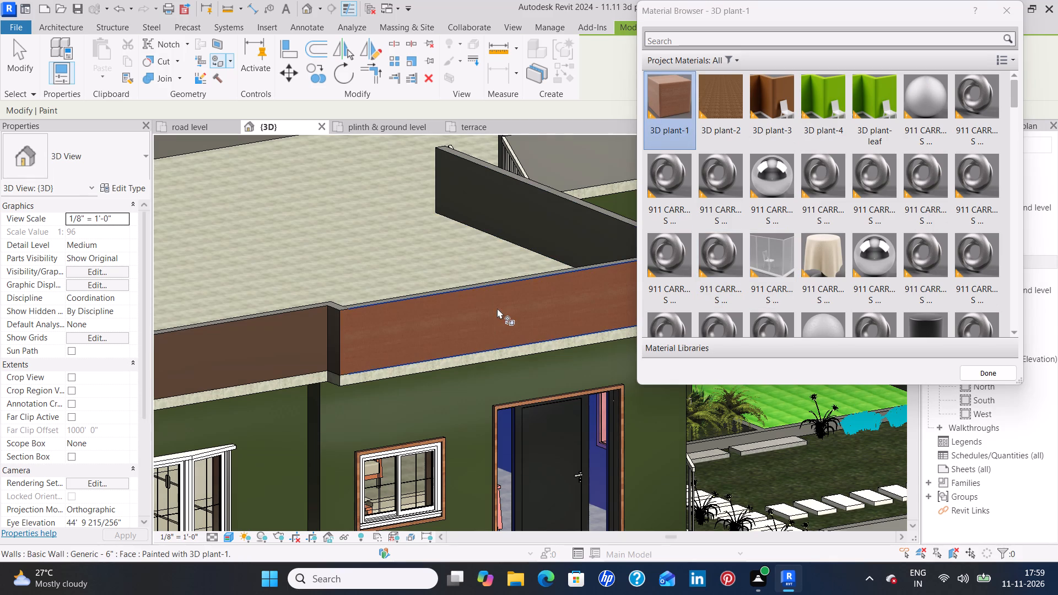
Paint the parapet face above the entrance door with 3D plant-3, matching the neighbouring front segment.
click(779, 101)
click(468, 329)
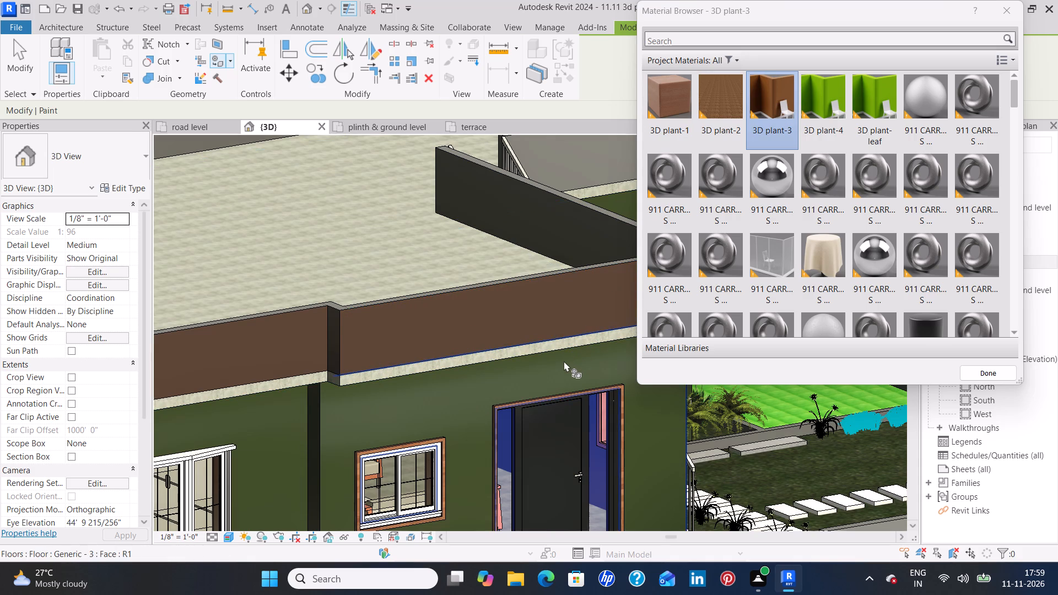
Paint two more adjoining outer parapet faces, meeting at a roof corner, with 3D plant-3.
shift+middle_drag(557, 370, 560, 372)
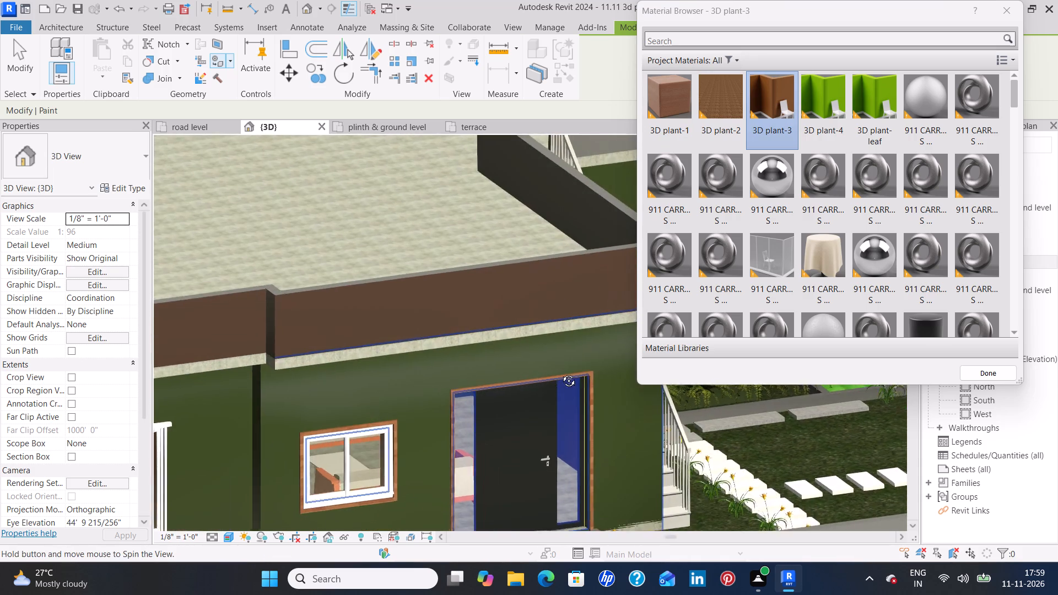
shift+middle_drag(560, 372, 575, 369)
shift+middle_drag(288, 418, 397, 405)
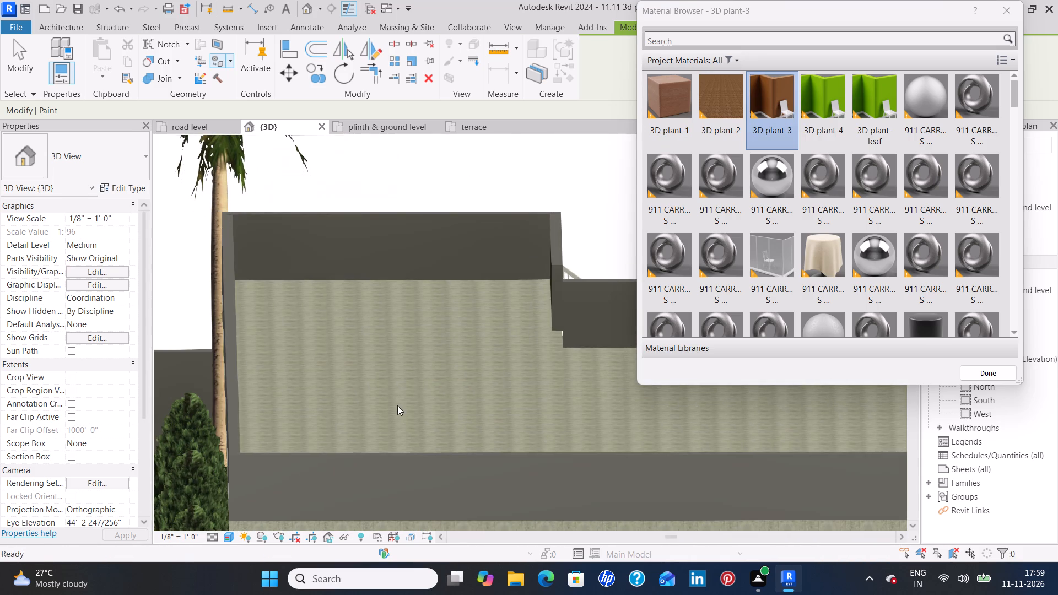
click(478, 478)
shift+middle_drag(371, 418, 405, 428)
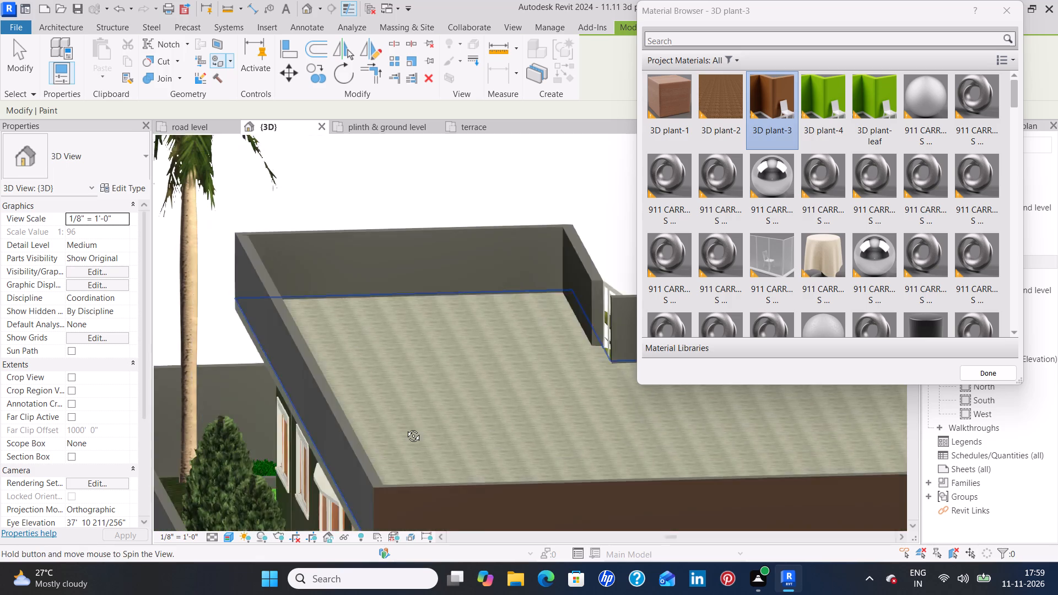
shift+middle_drag(405, 428, 446, 435)
click(512, 423)
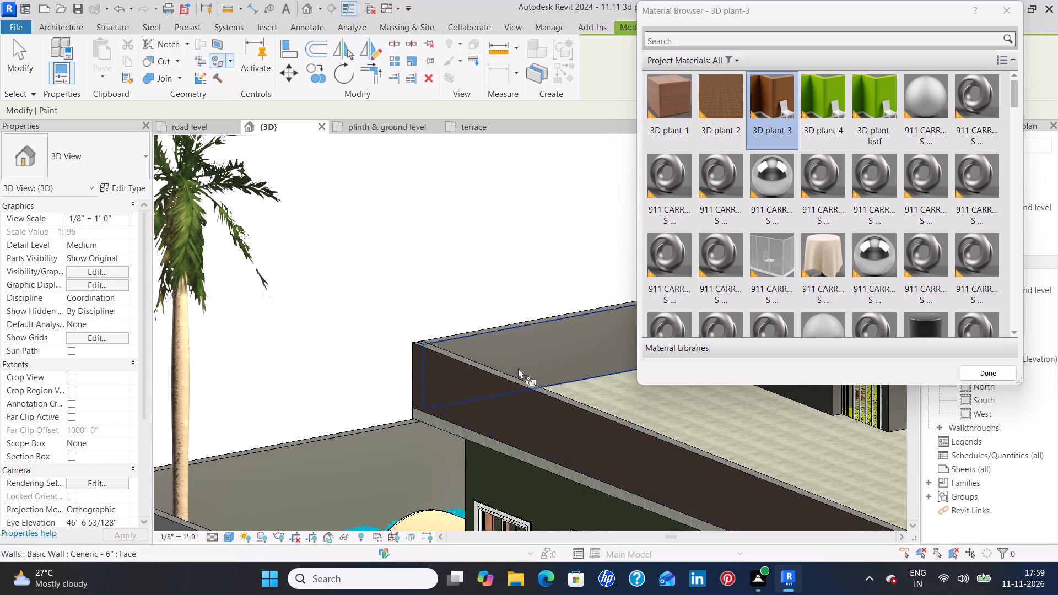
Paint the outer parapet face of the wing overlooking the garden swing with 3D plant-3.
shift+middle_drag(518, 368, 559, 387)
shift+middle_drag(449, 409, 478, 433)
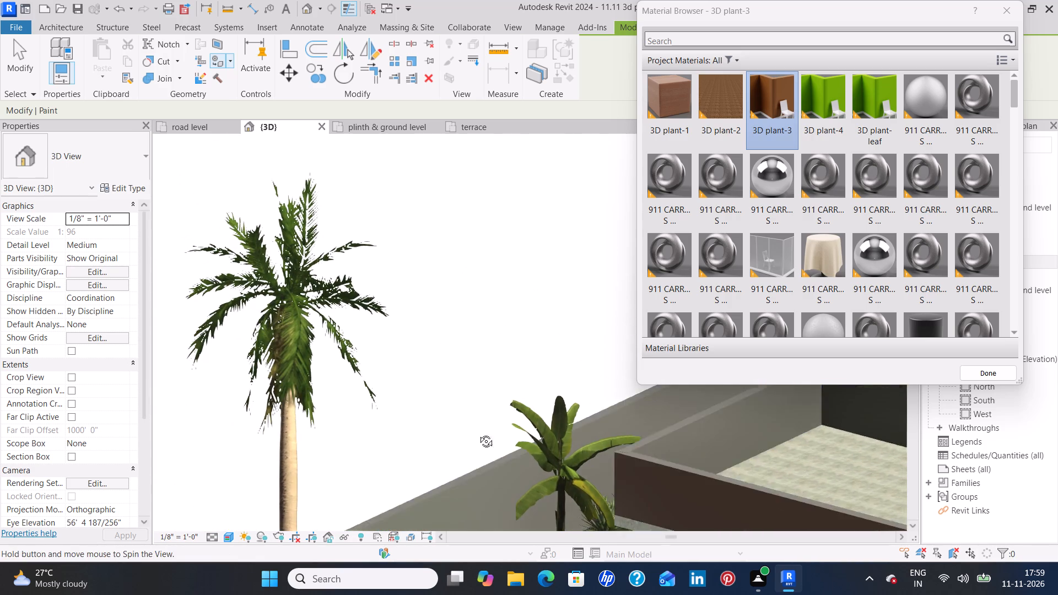
shift+middle_drag(478, 433, 550, 451)
shift+middle_click(662, 459)
middle_drag(728, 439, 678, 453)
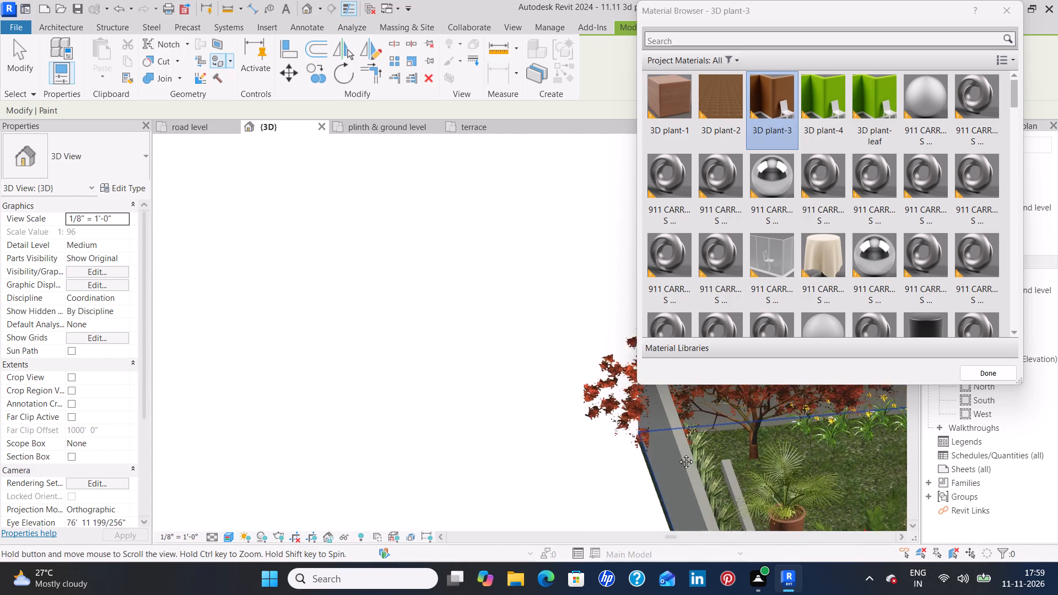
middle_drag(678, 453, 146, 368)
shift+scroll(576, 431, down, 1)
shift+middle_drag(577, 429, 578, 420)
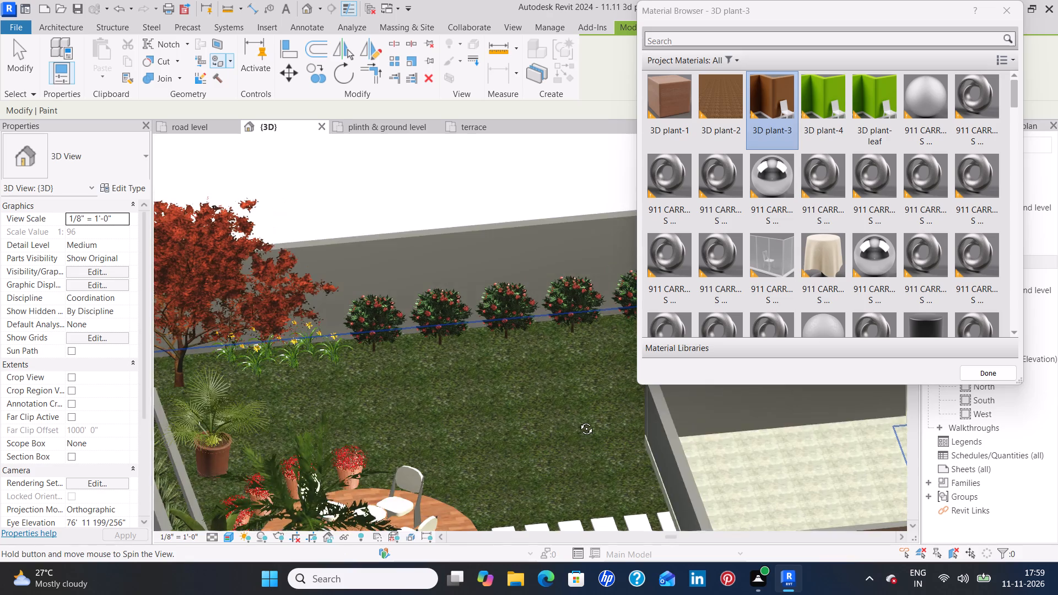
shift+middle_drag(578, 420, 569, 353)
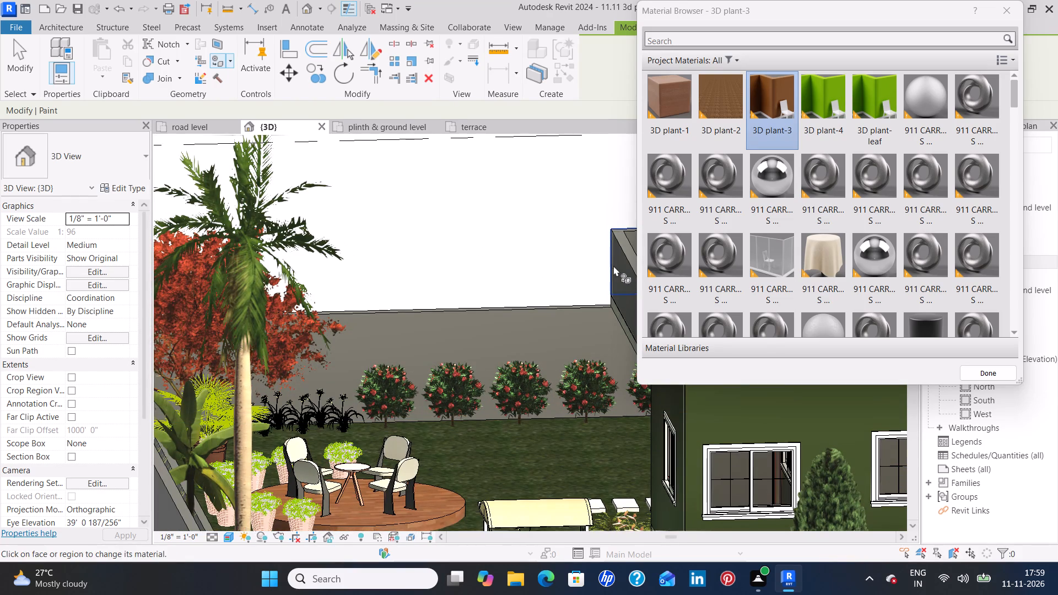
click(617, 265)
shift+middle_drag(508, 399, 537, 412)
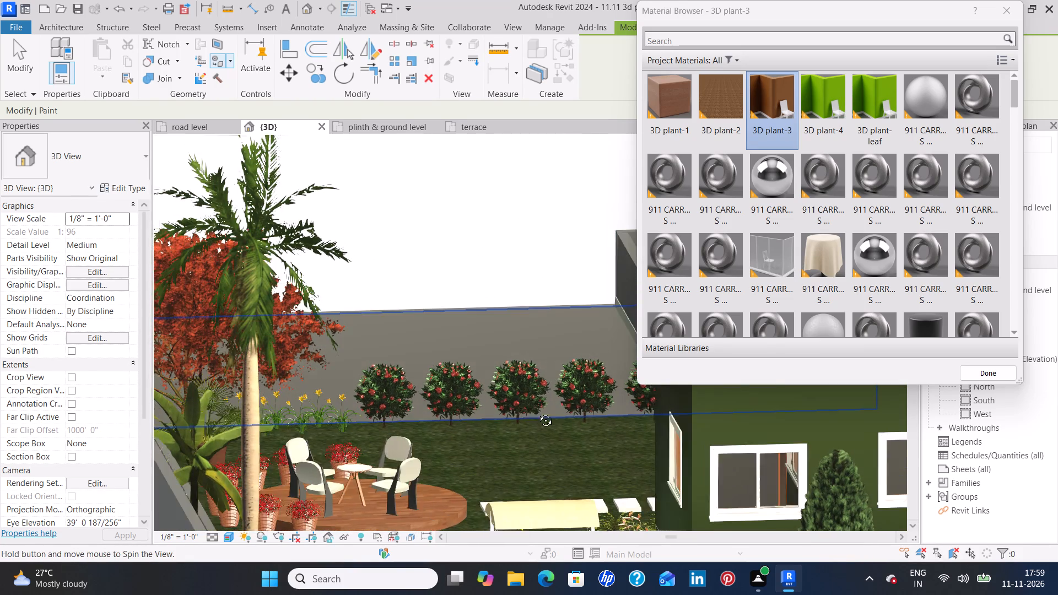
shift+middle_drag(537, 412, 587, 441)
scroll(585, 439, down, 4)
middle_drag(589, 435, 197, 429)
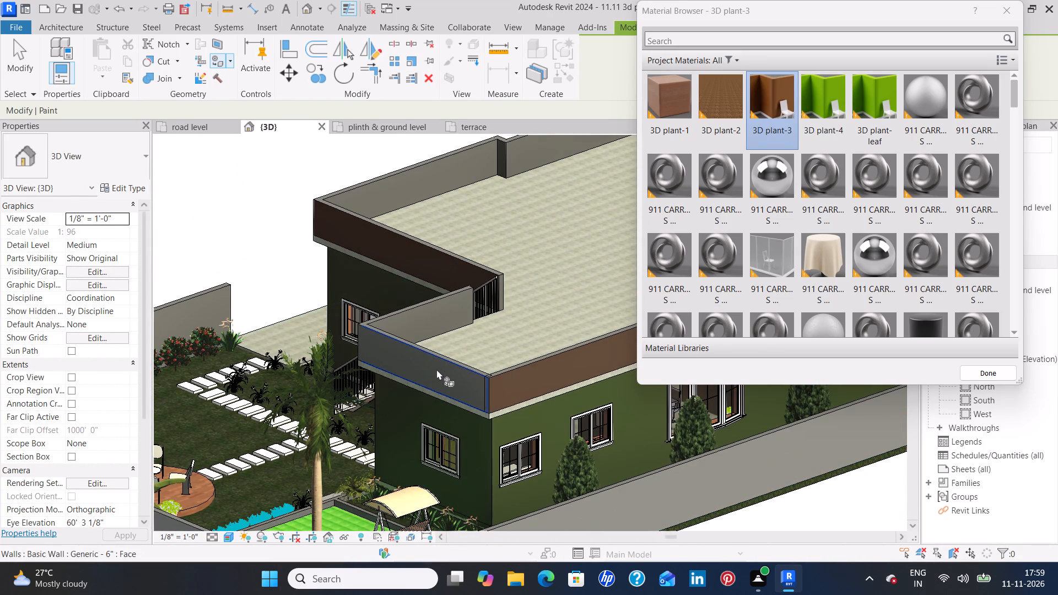
click(436, 369)
Paint the narrow unpainted corner strip at the end of the parapet above the swing with 3D plant-3.
shift+middle_drag(346, 380, 429, 402)
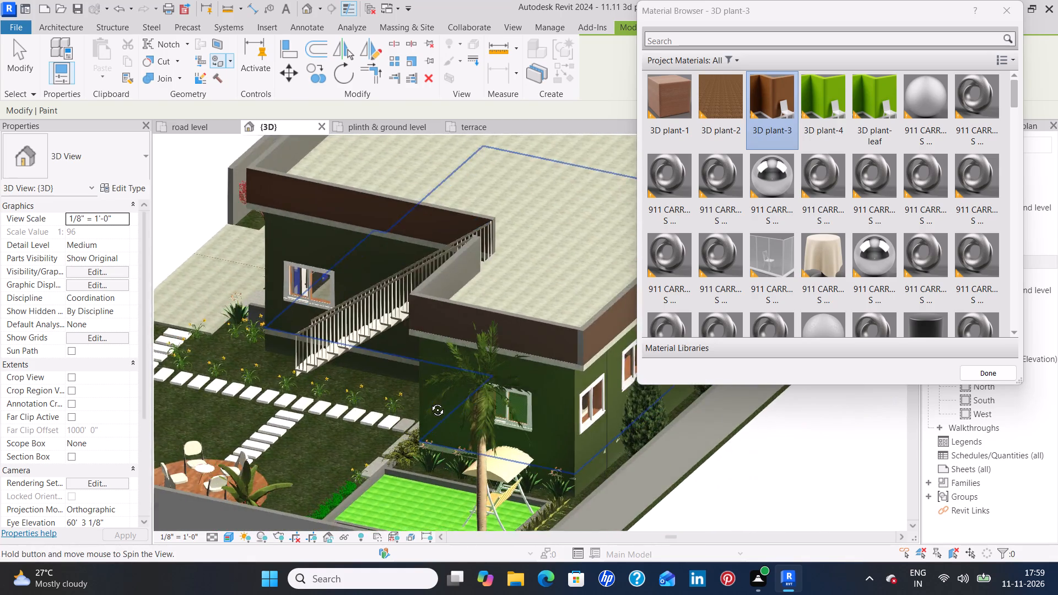
shift+middle_drag(429, 402, 456, 404)
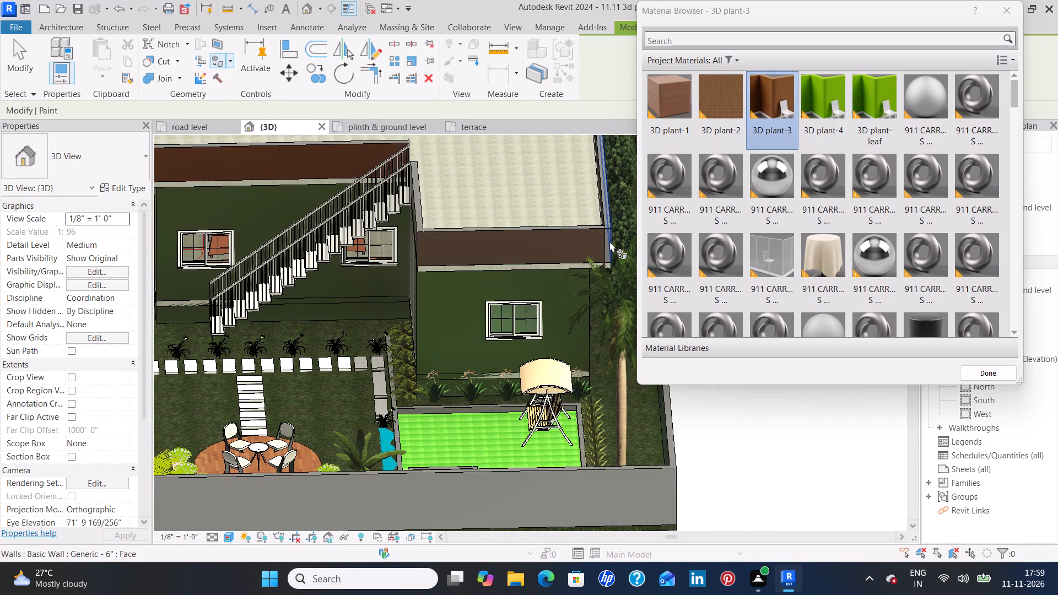
scroll(612, 246, up, 9)
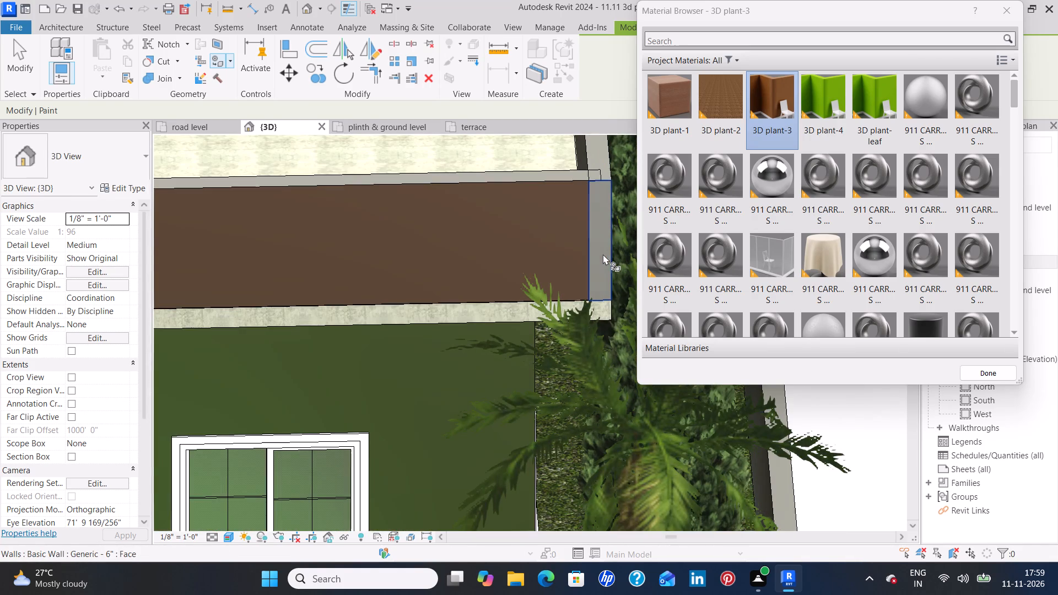
click(603, 254)
Apply 3D plant-3 to the wing's parapet face that adjoins the swing-side corner and faces the front garden.
shift+middle_drag(251, 347, 328, 347)
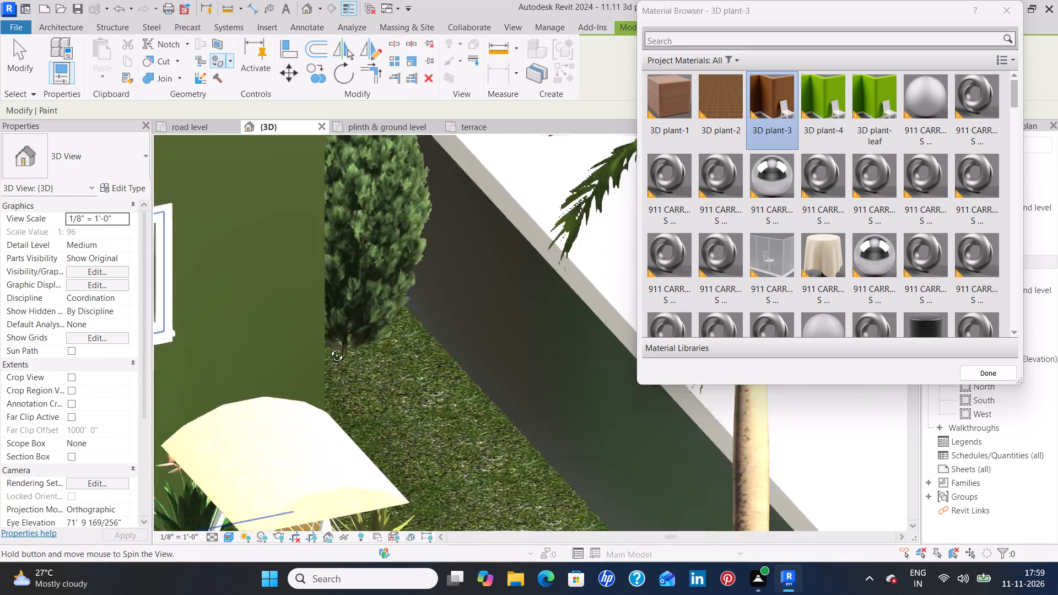
shift+middle_drag(328, 347, 217, 336)
shift+scroll(330, 350, down, 1)
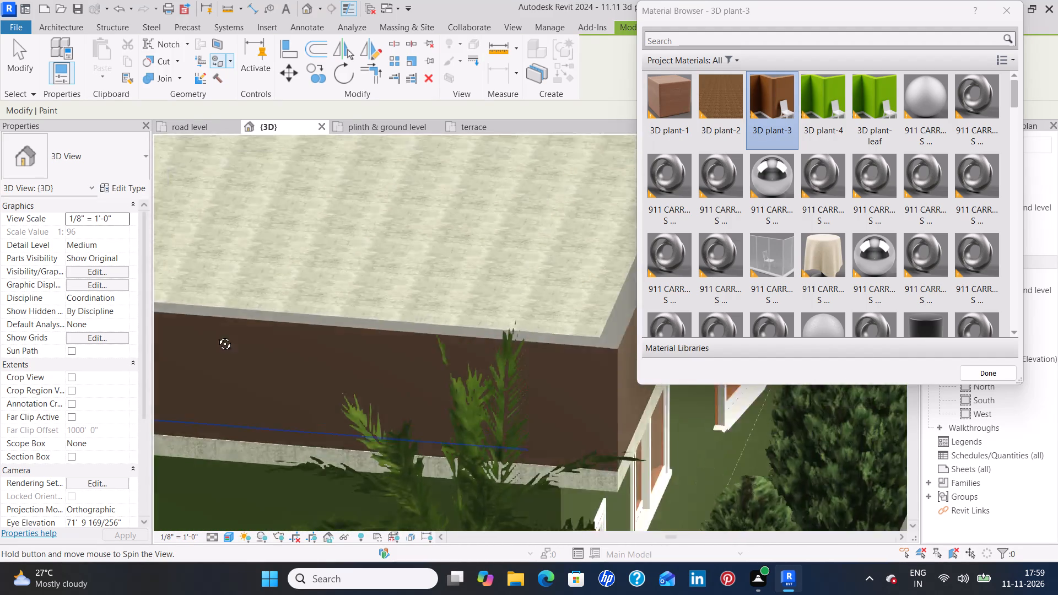
shift+middle_drag(217, 336, 183, 344)
scroll(183, 344, down, 4)
scroll(299, 331, down, 5)
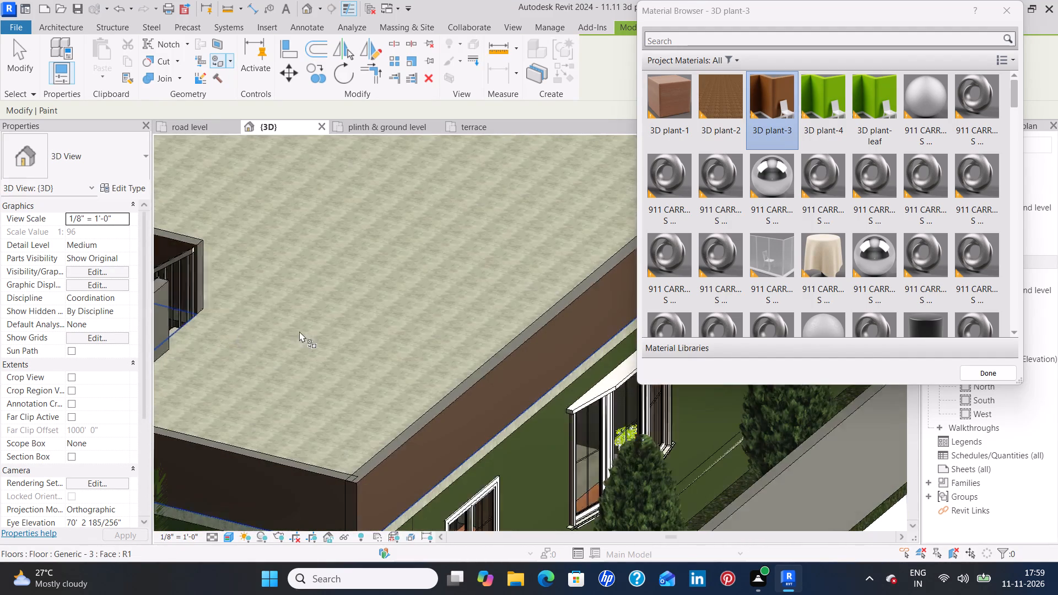
scroll(338, 340, down, 2)
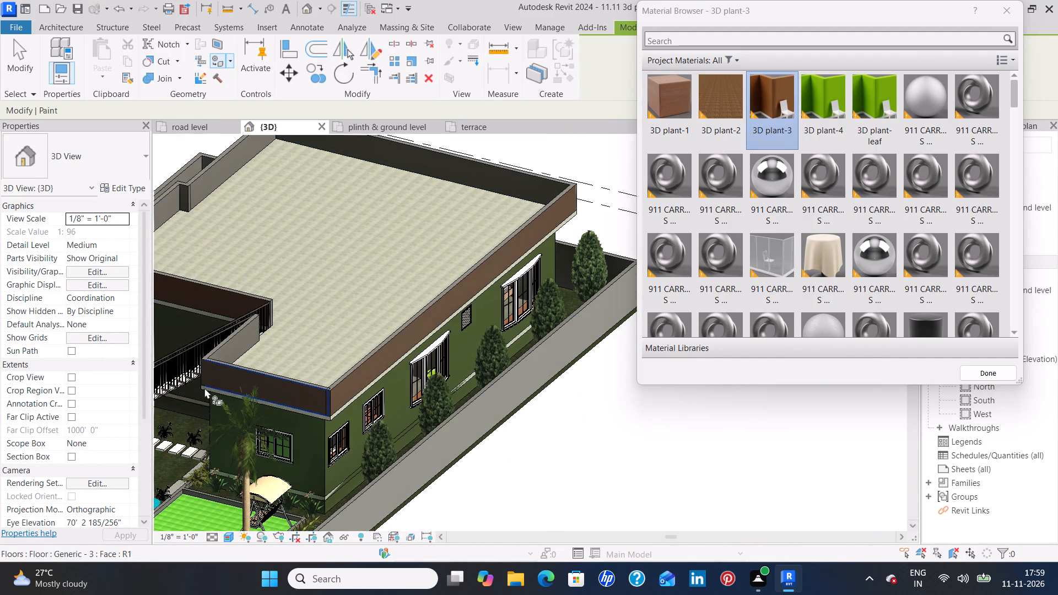
shift+middle_drag(204, 387, 328, 384)
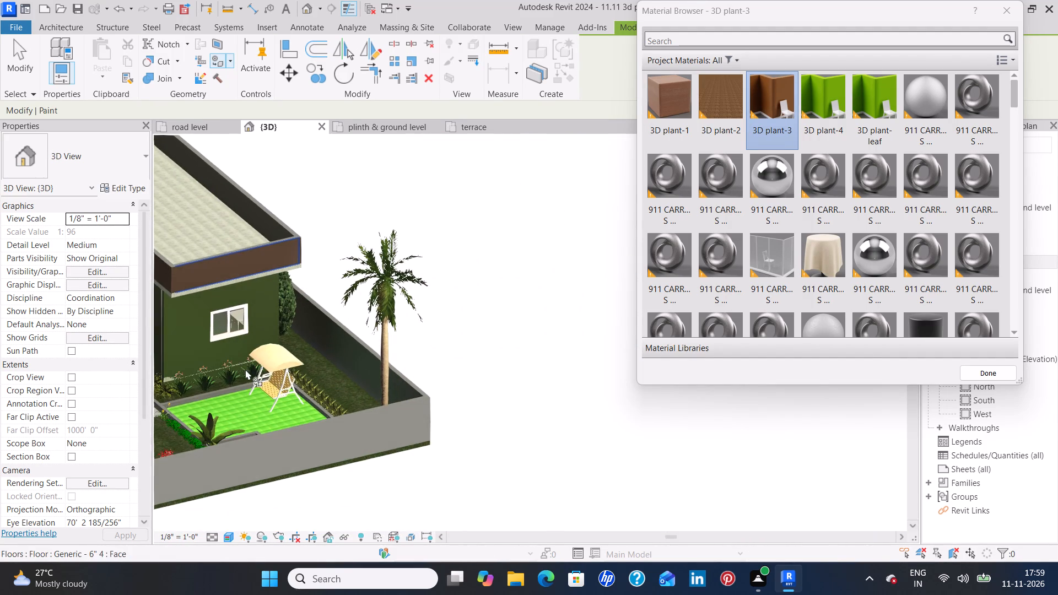
middle_drag(244, 369, 463, 377)
middle_drag(254, 407, 344, 394)
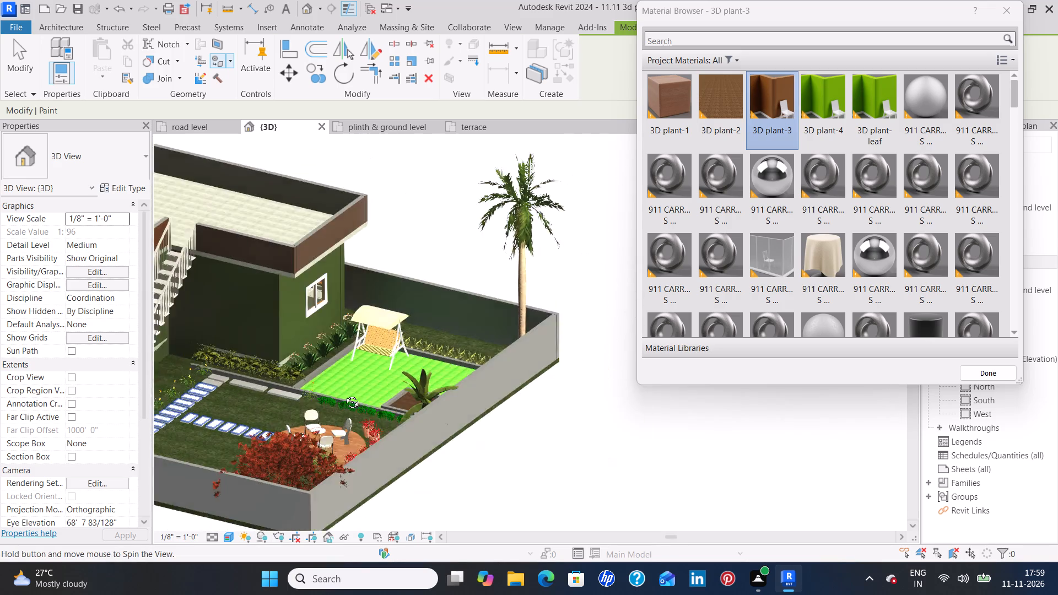
middle_drag(344, 394, 349, 392)
scroll(225, 259, up, 3)
click(240, 258)
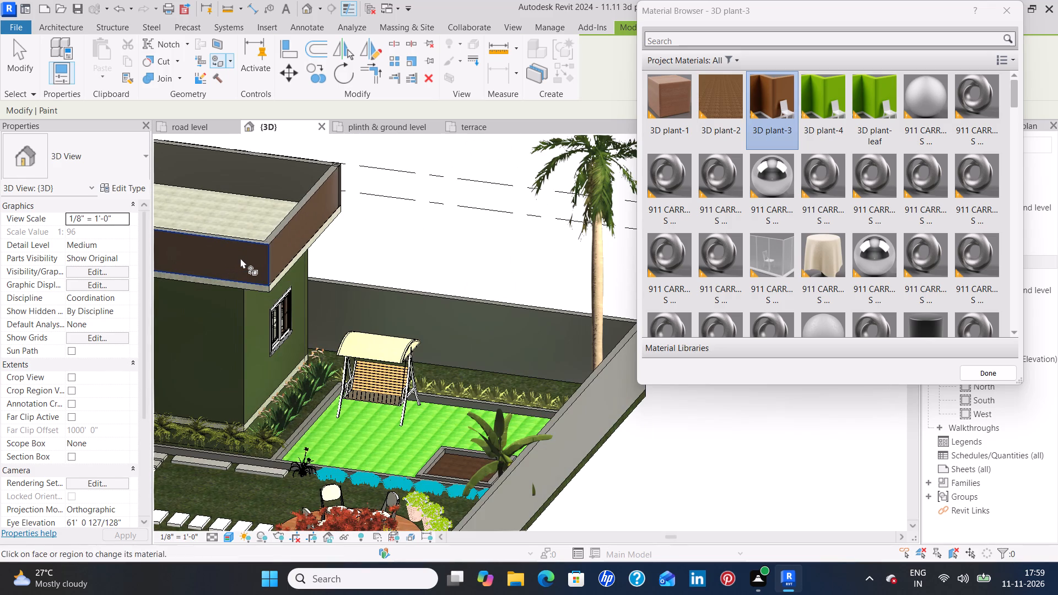
Paint the parapet face running alongside the exterior staircase, next to the entrance front, with 3D plant-3.
scroll(183, 377, down, 1)
middle_drag(189, 376, 465, 373)
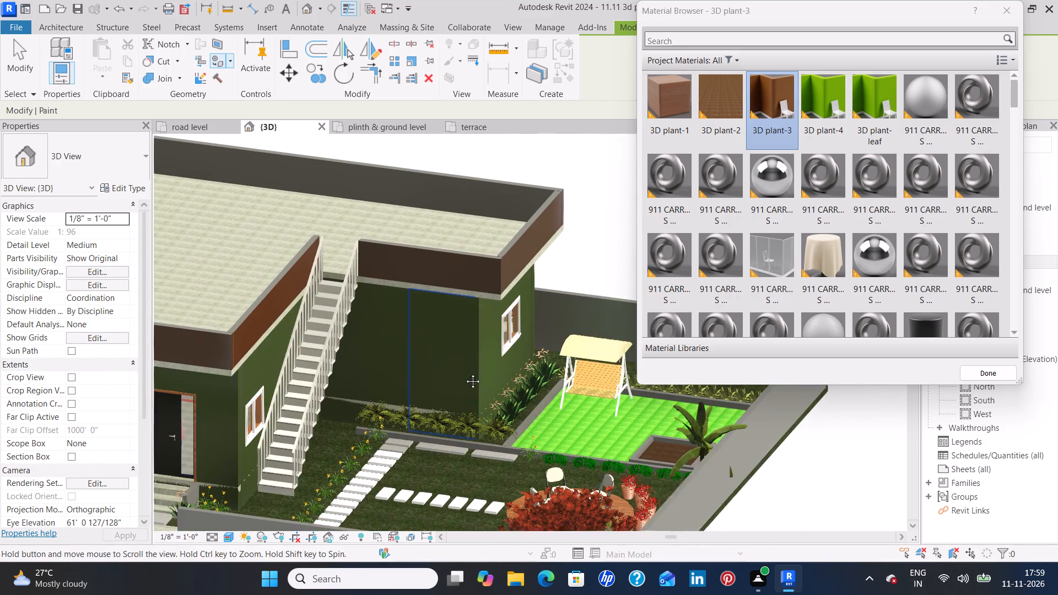
middle_drag(465, 373, 473, 374)
click(292, 341)
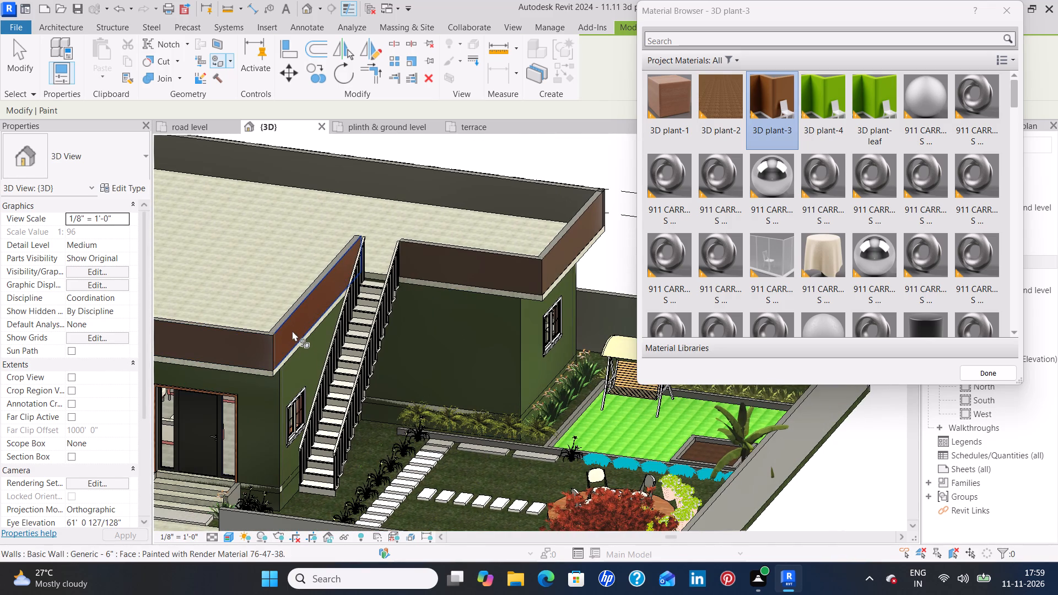
click(293, 329)
Examine the painted parapet at the staircase corner and across the front facade, and finish the painting command.
scroll(273, 346, up, 8)
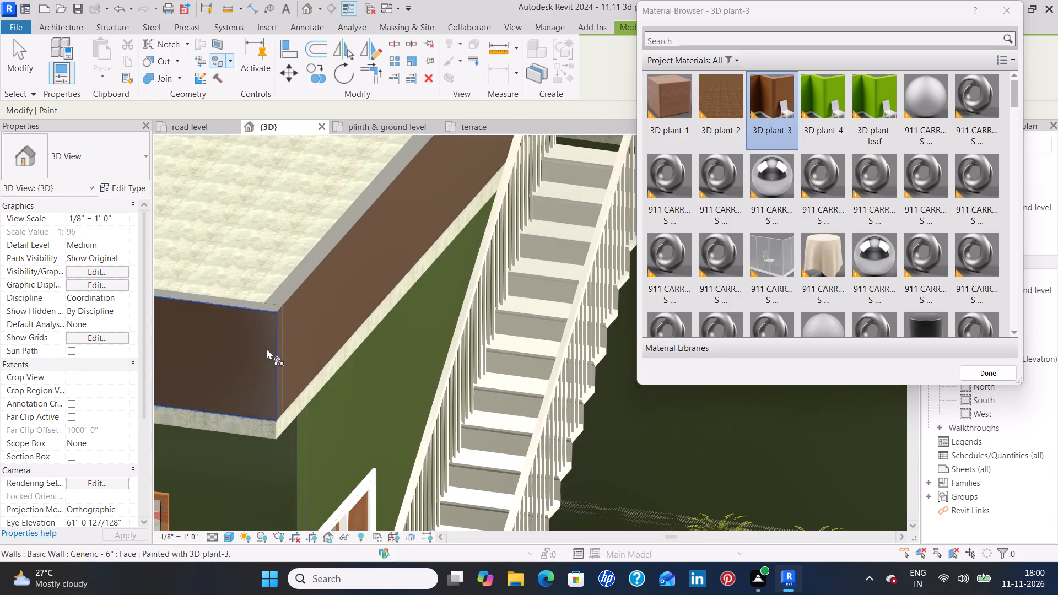
scroll(267, 349, up, 5)
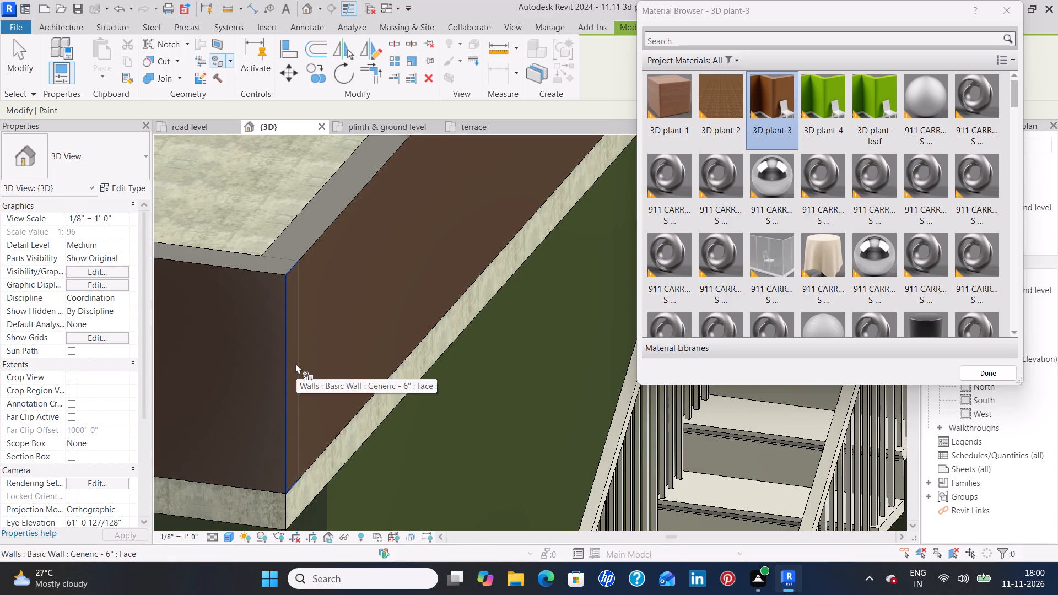
middle_drag(358, 346, 353, 369)
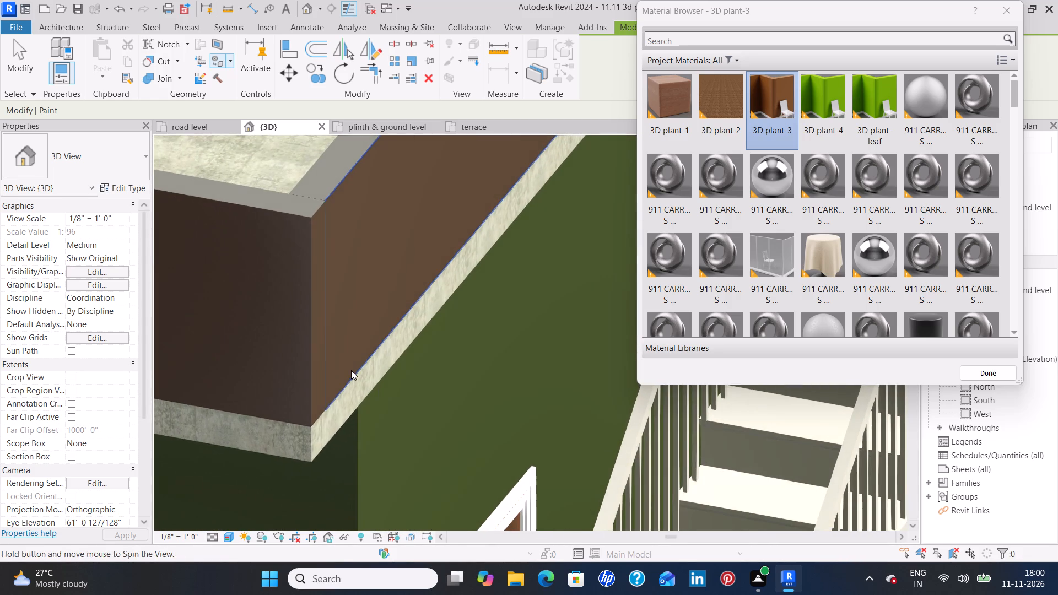
scroll(351, 370, down, 5)
middle_drag(238, 374, 396, 339)
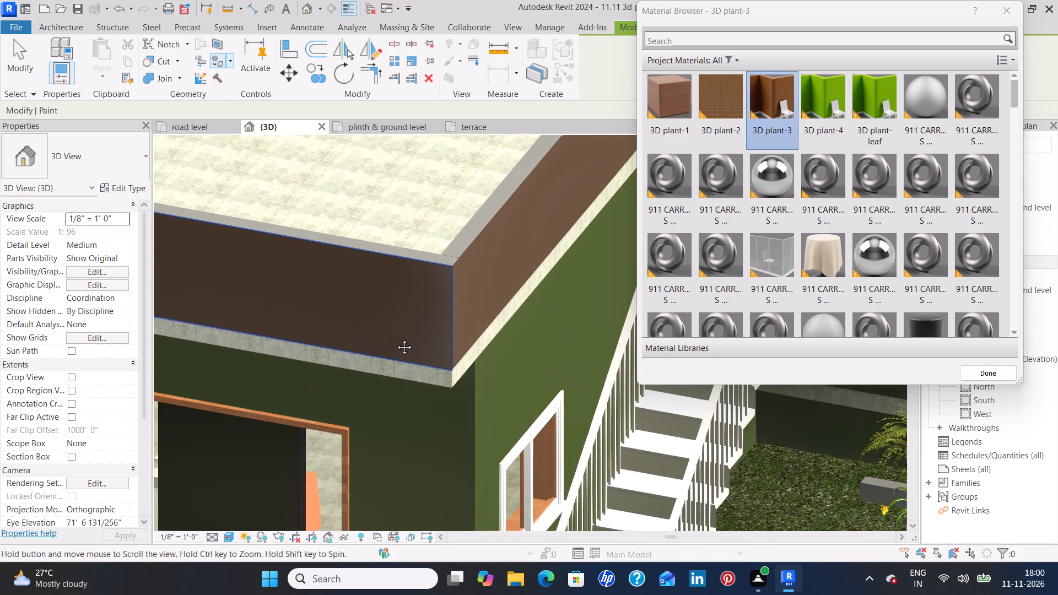
middle_drag(396, 339, 397, 338)
shift+middle_drag(514, 332, 460, 354)
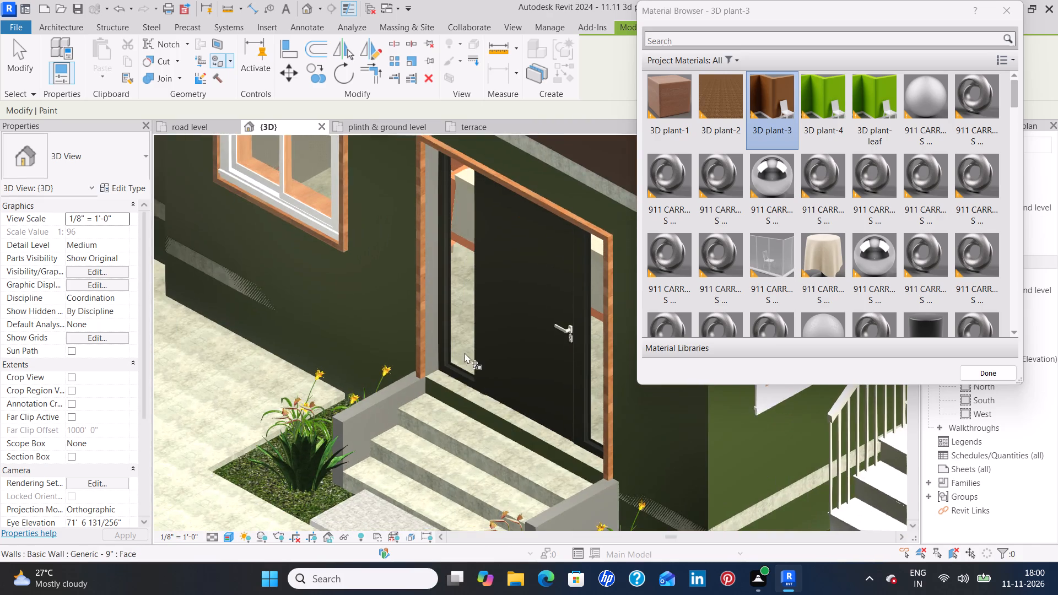
middle_drag(465, 353, 202, 452)
shift+middle_drag(287, 373, 375, 359)
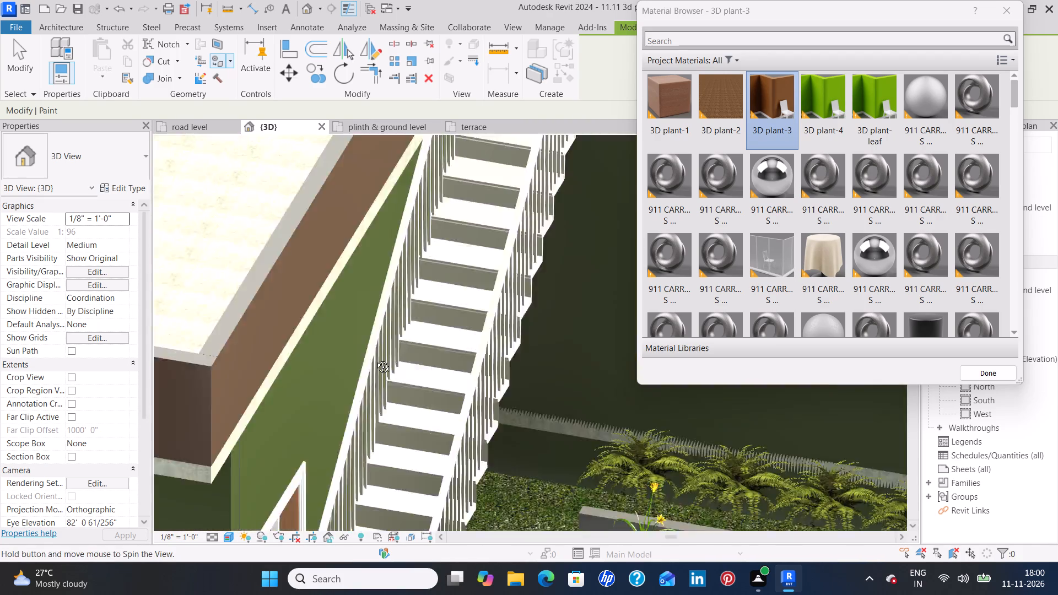
shift+middle_drag(375, 359, 416, 352)
middle_drag(346, 402, 316, 291)
middle_drag(292, 421, 338, 269)
shift+middle_drag(327, 435, 320, 401)
shift+middle_drag(320, 401, 325, 482)
middle_drag(240, 476, 398, 406)
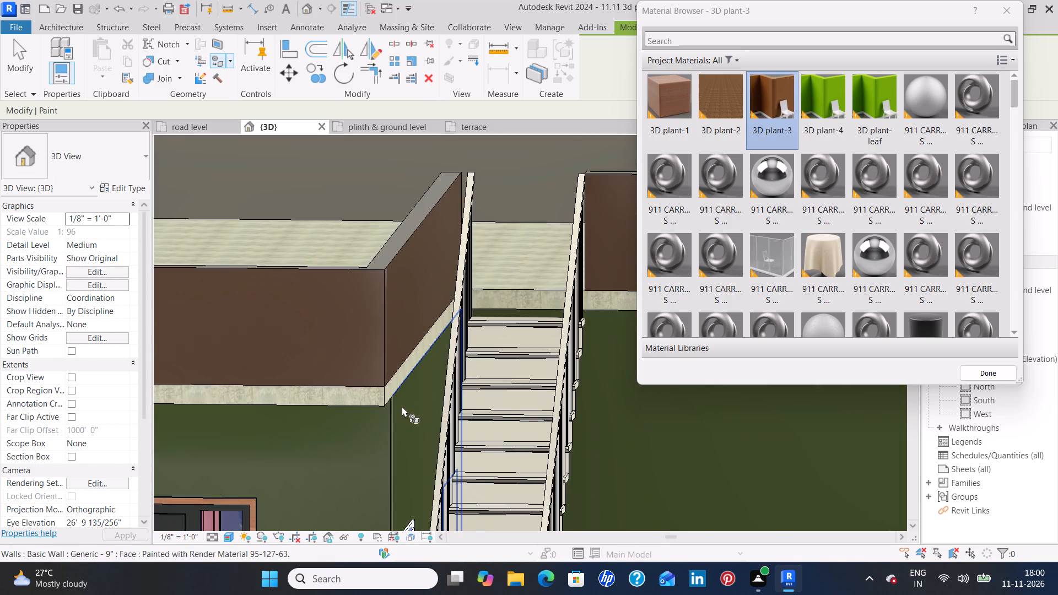
shift+middle_drag(402, 413, 396, 439)
scroll(391, 439, down, 10)
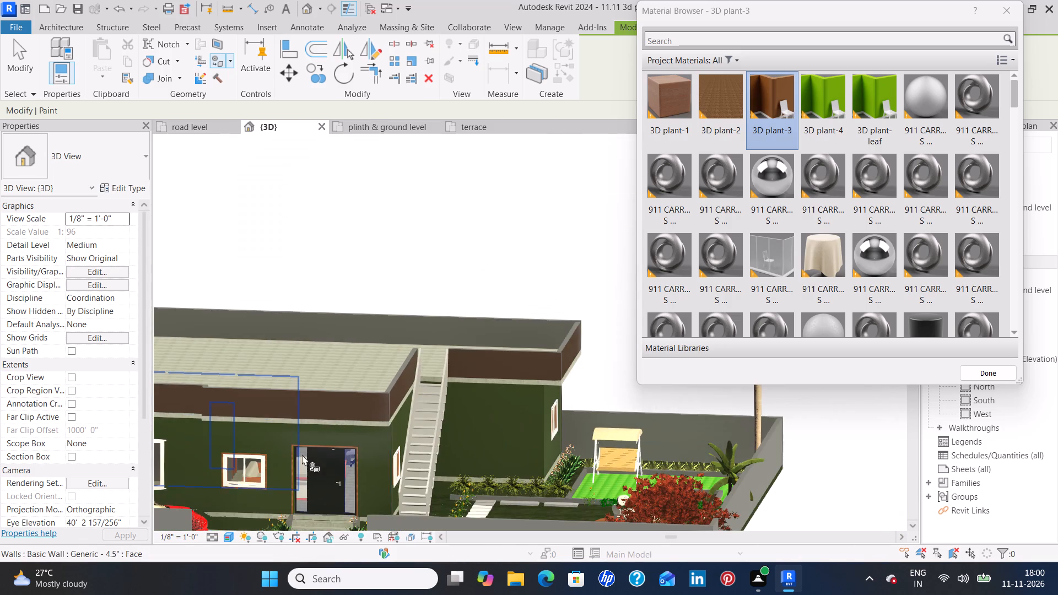
shift+middle_drag(497, 430, 496, 420)
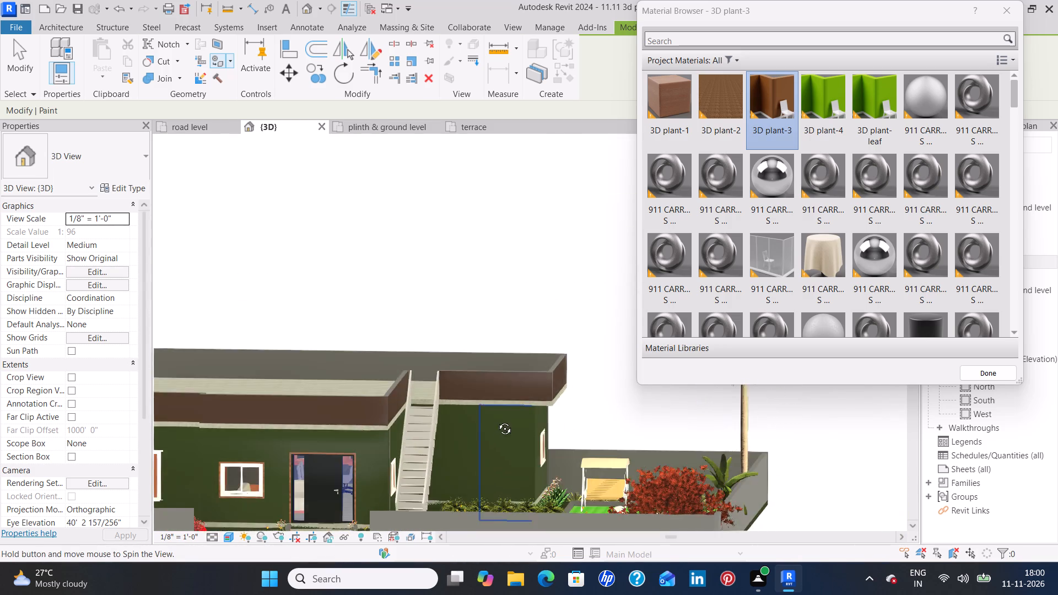
shift+middle_drag(496, 420, 474, 441)
middle_drag(325, 447, 419, 320)
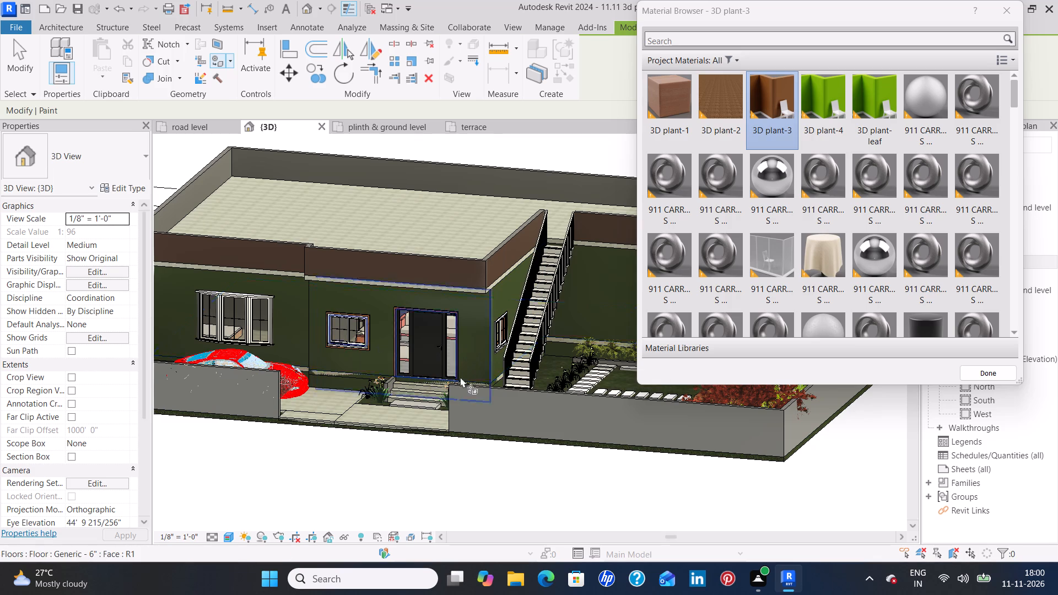
shift+middle_drag(426, 441, 408, 419)
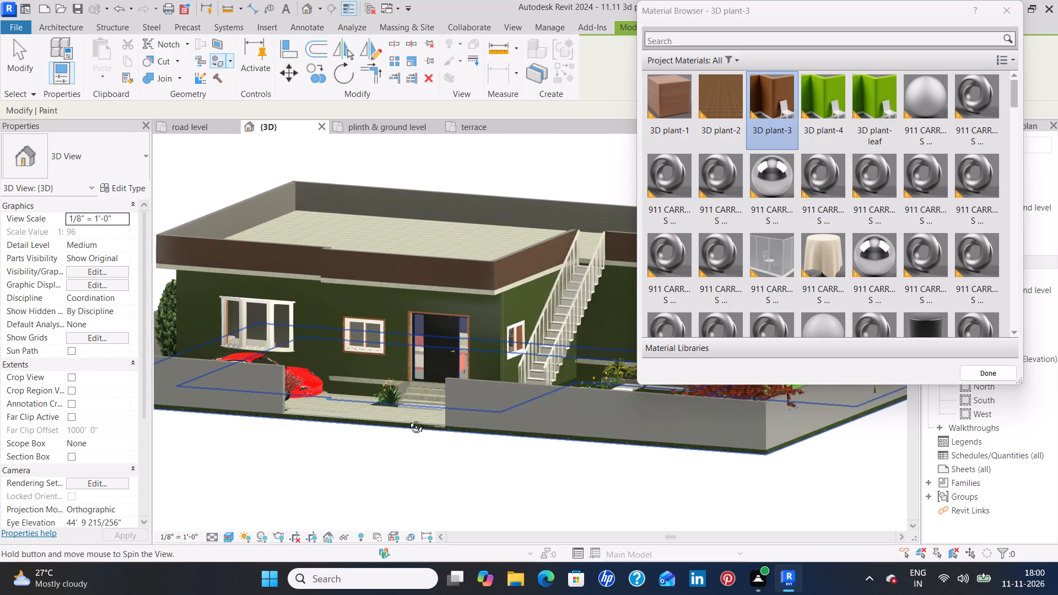
shift+middle_drag(408, 419, 406, 417)
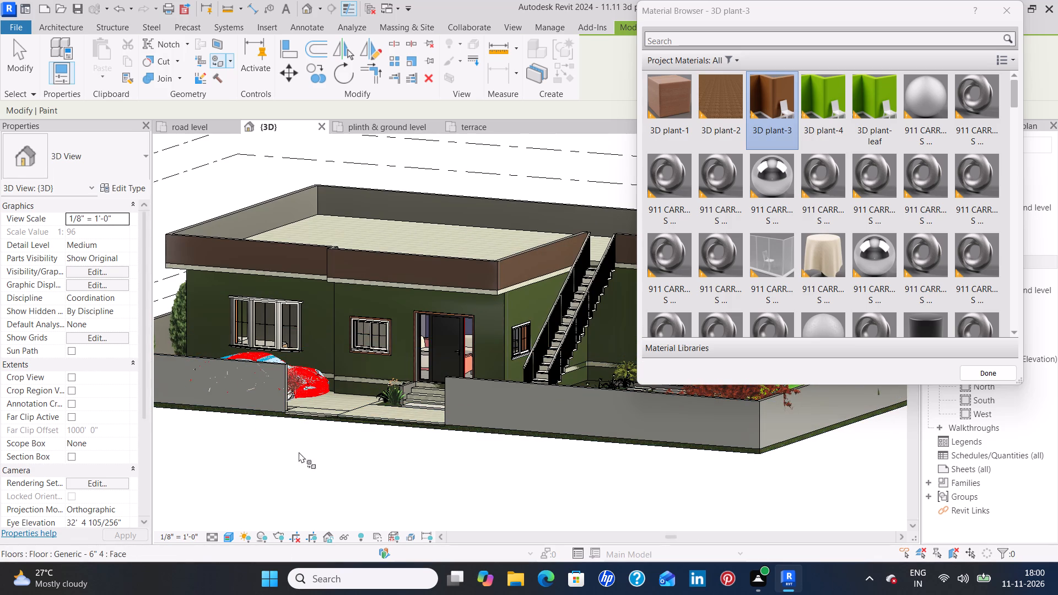
click(1008, 13)
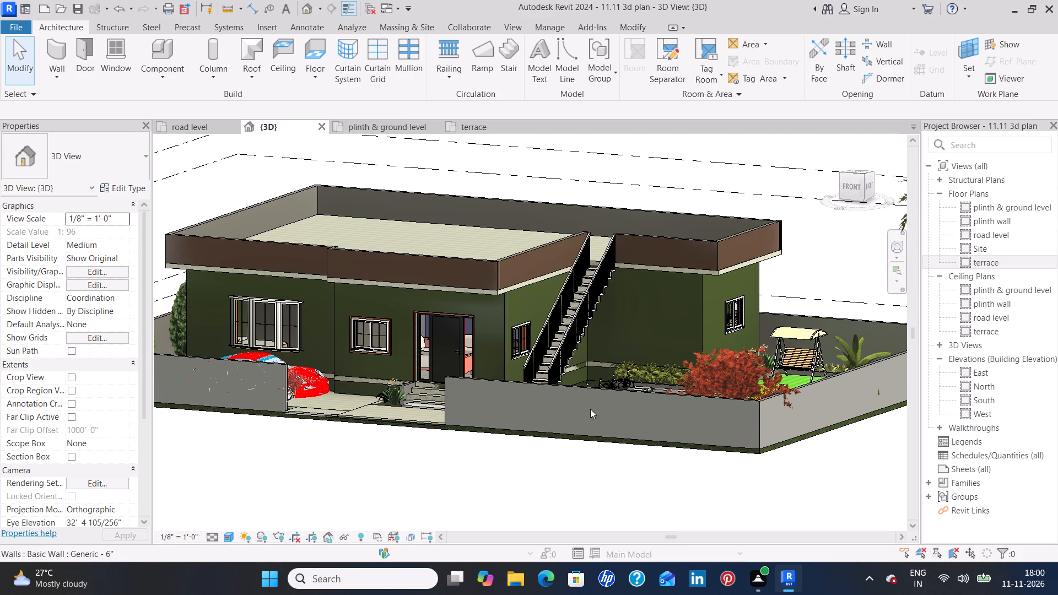
Paint the outer faces of the front boundary walls on both sides of the gate opening and the garden-side boundary wall with Brick, Soldier Course.
key(p)
key(t)
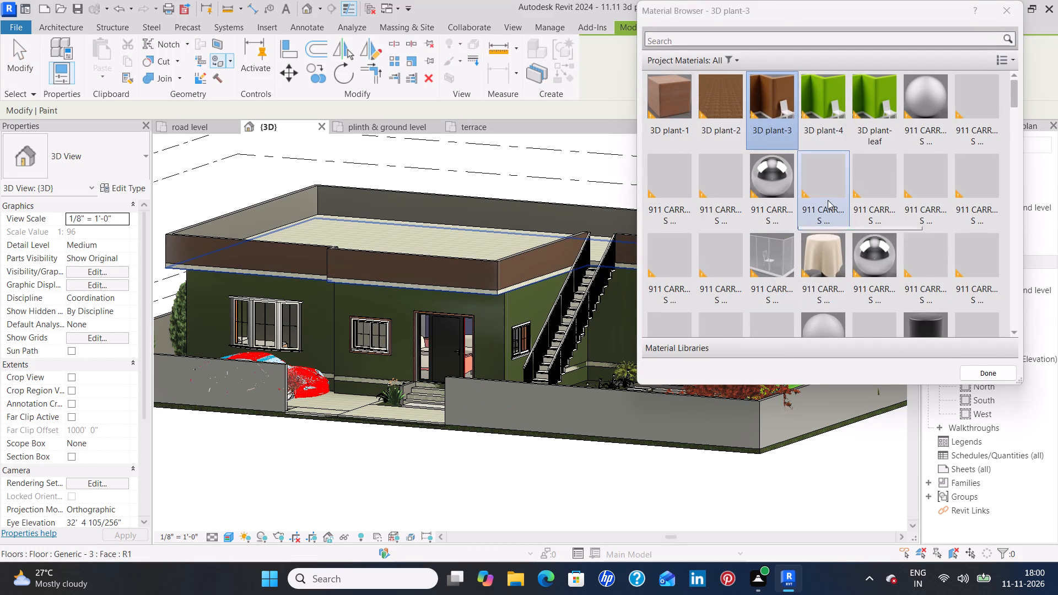
scroll(828, 200, down, 1)
scroll(828, 200, up, 1)
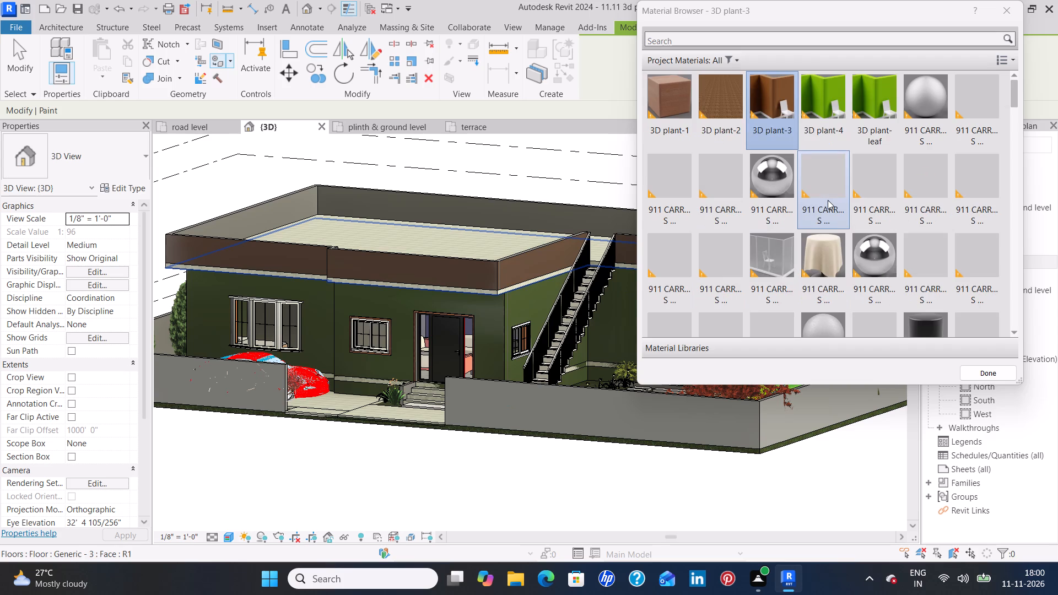
scroll(828, 200, down, 1)
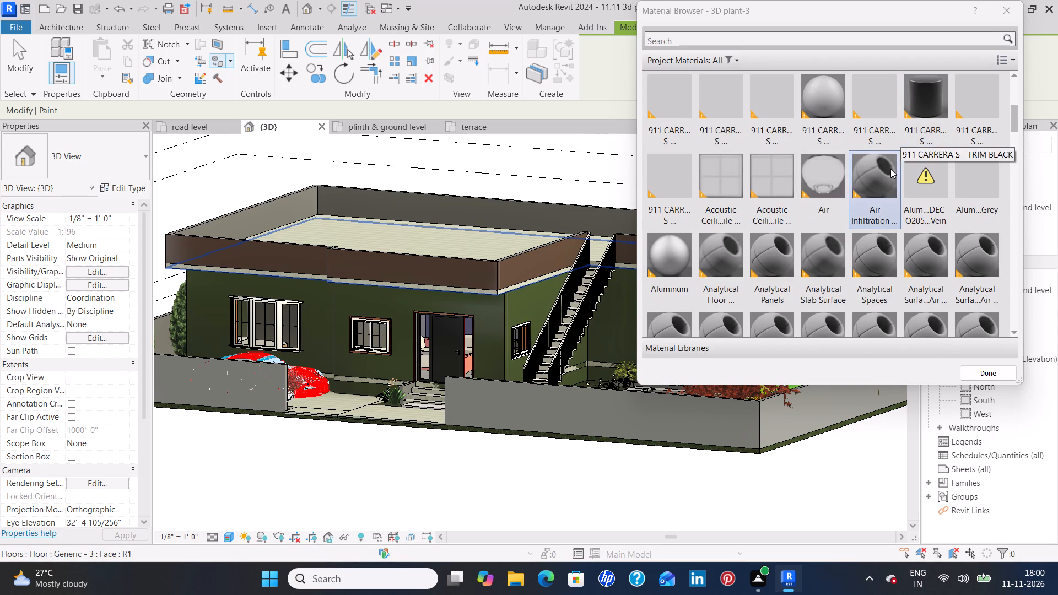
scroll(875, 196, down, 1)
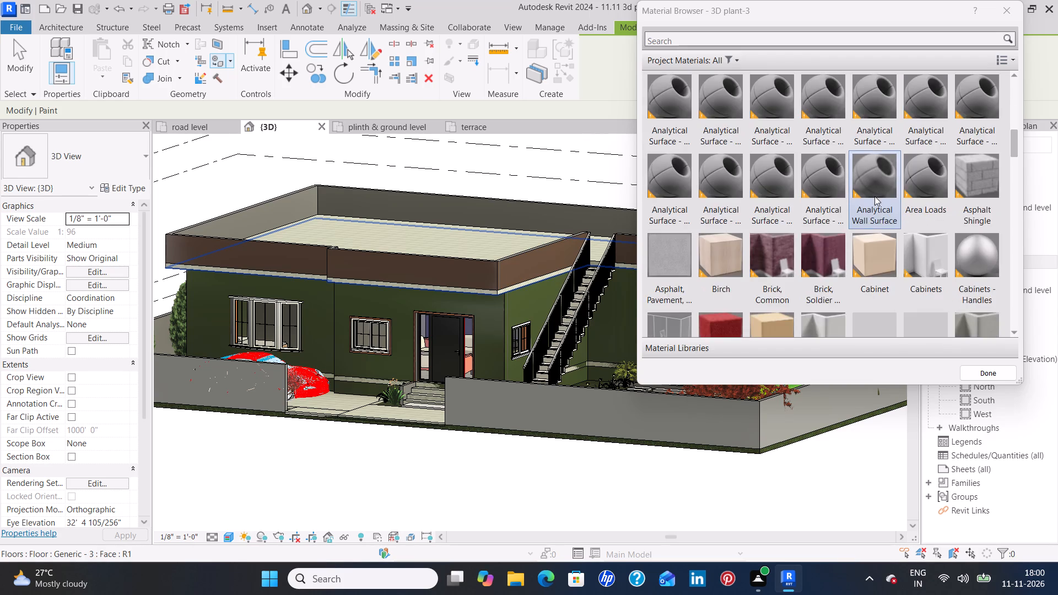
click(821, 247)
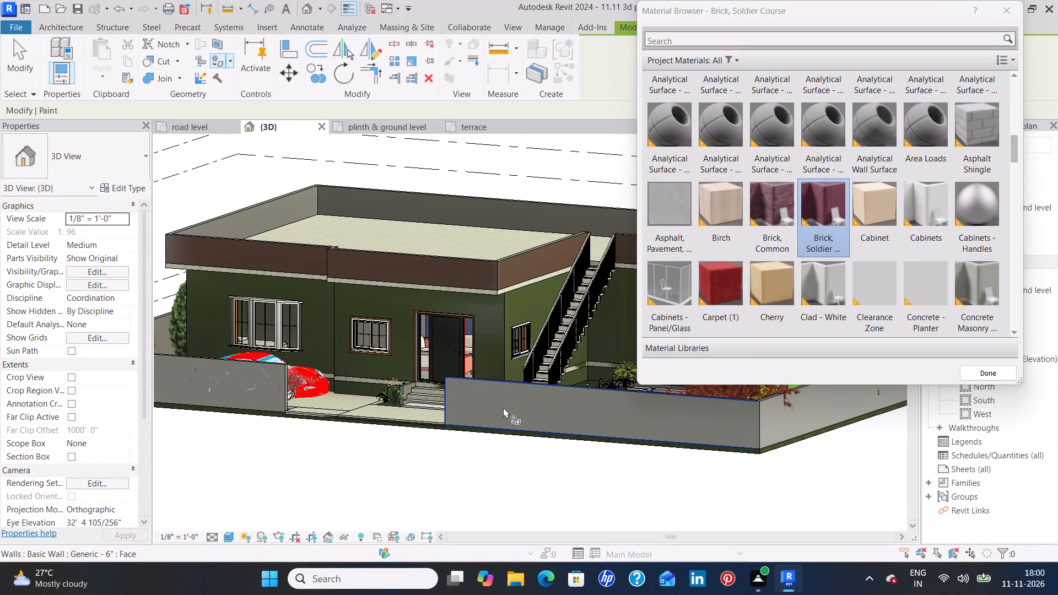
click(503, 407)
click(777, 426)
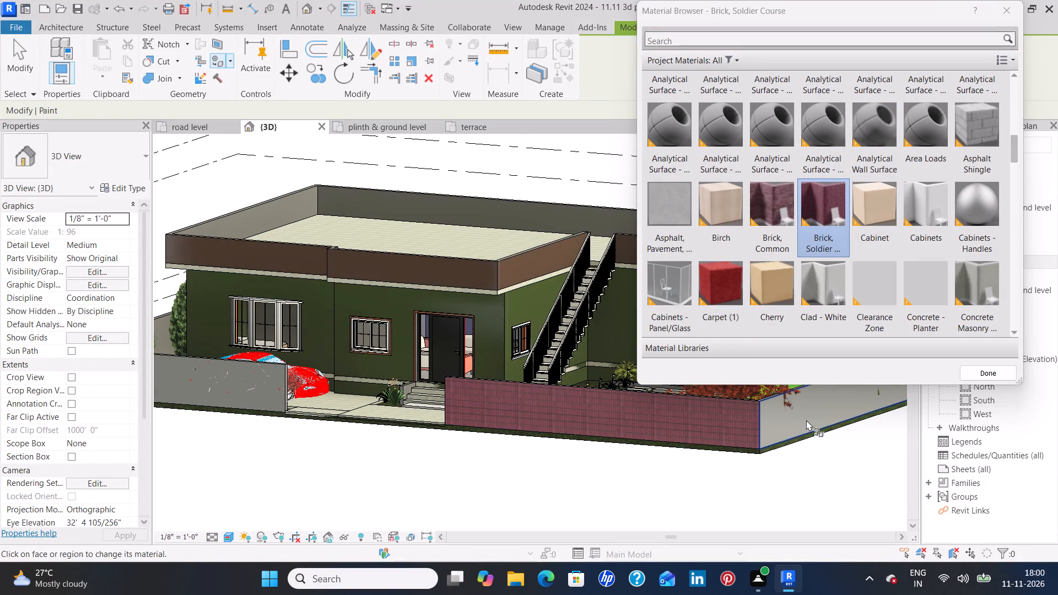
click(253, 378)
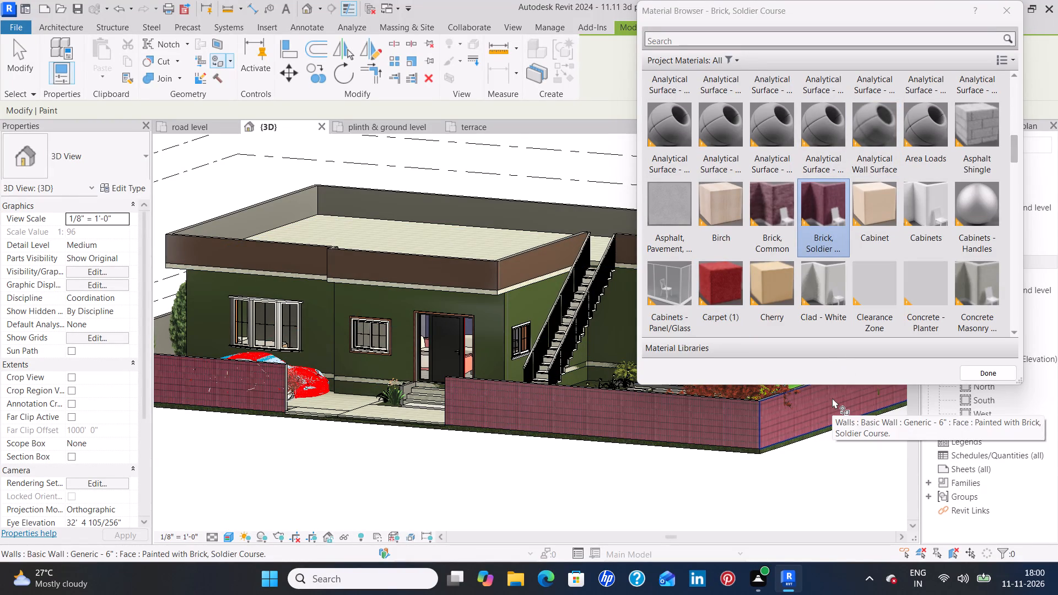
Paint the outer faces of the rear boundary wall and the tree-lined side boundary wall with Brick, Soldier Course.
shift+middle_drag(832, 398, 597, 412)
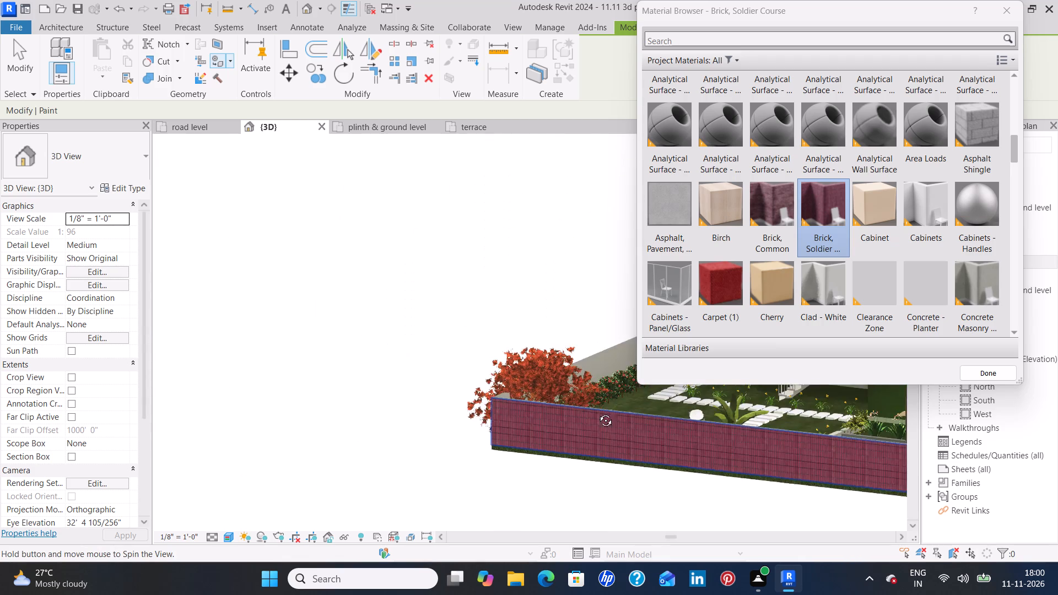
shift+middle_drag(597, 412, 375, 386)
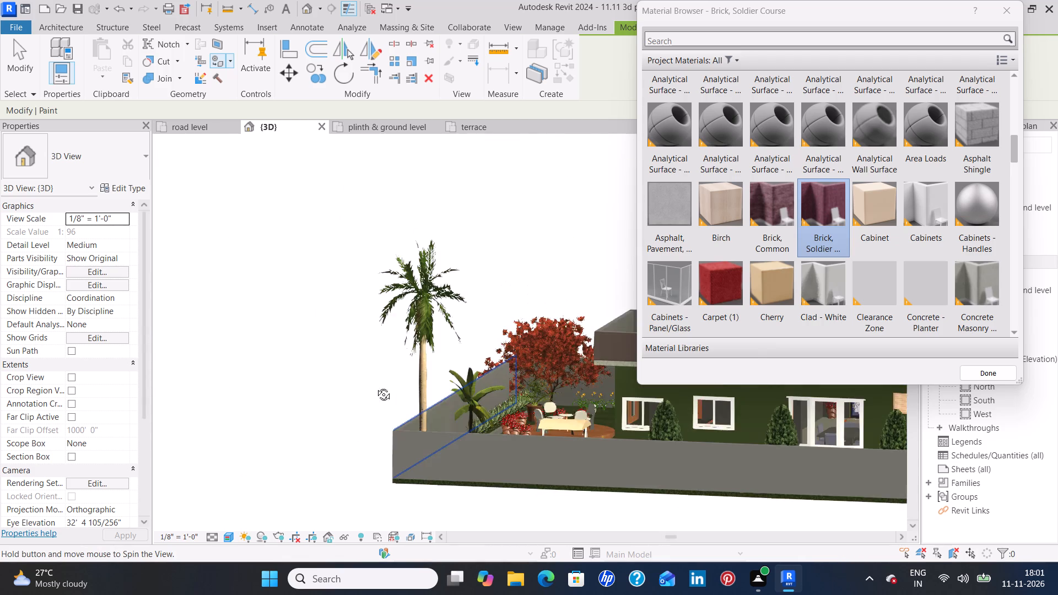
shift+middle_drag(375, 386, 355, 382)
click(460, 450)
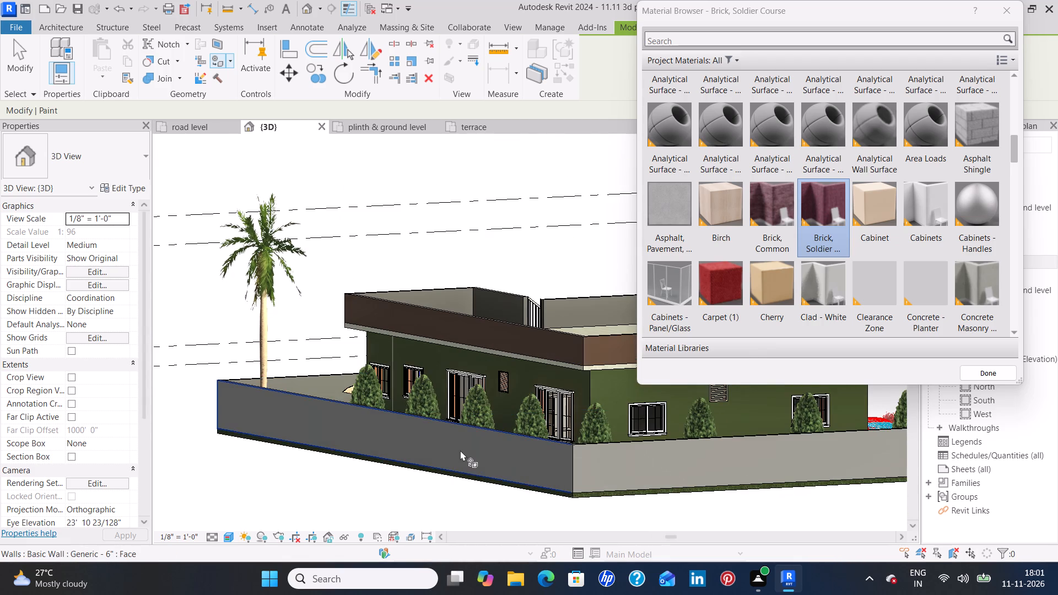
click(597, 461)
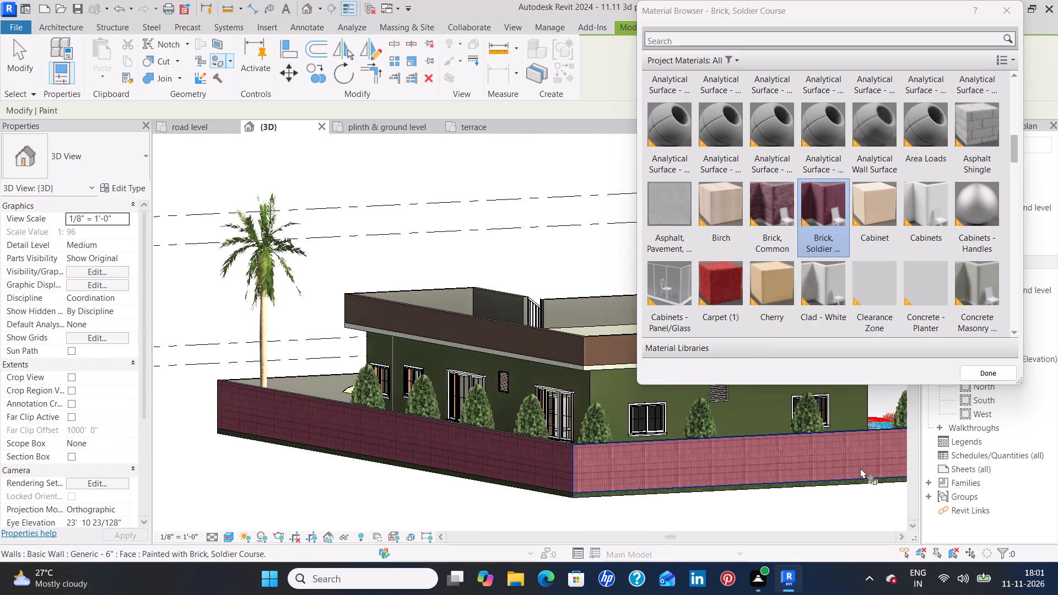
Paint the narrow end face of the car-side front boundary wall at the gate opening with Brick, Soldier Course.
shift+middle_drag(859, 466, 541, 429)
shift+scroll(823, 472, down, 1)
scroll(282, 391, up, 4)
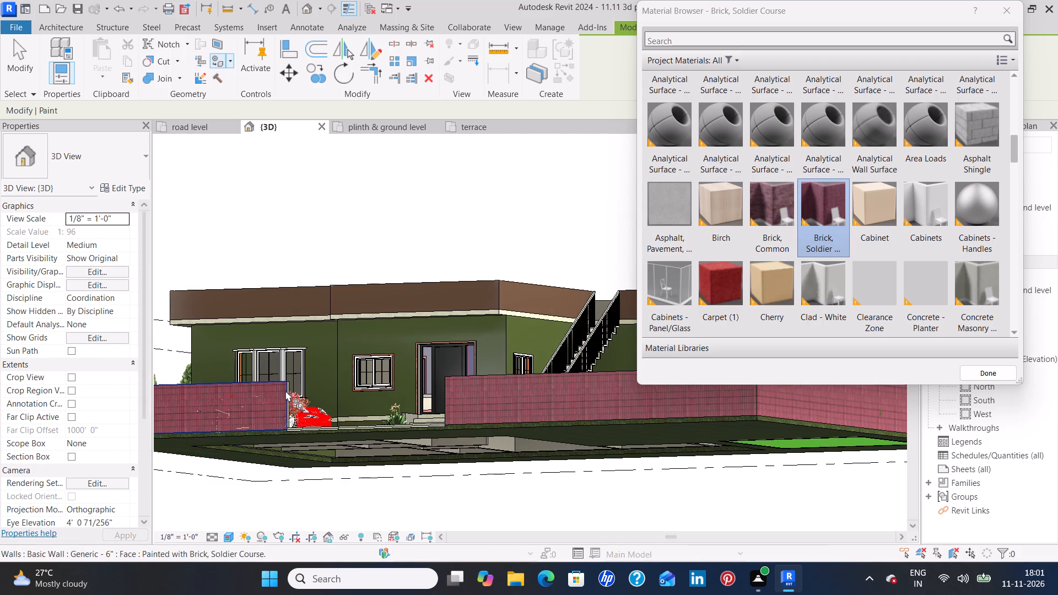
scroll(285, 391, up, 10)
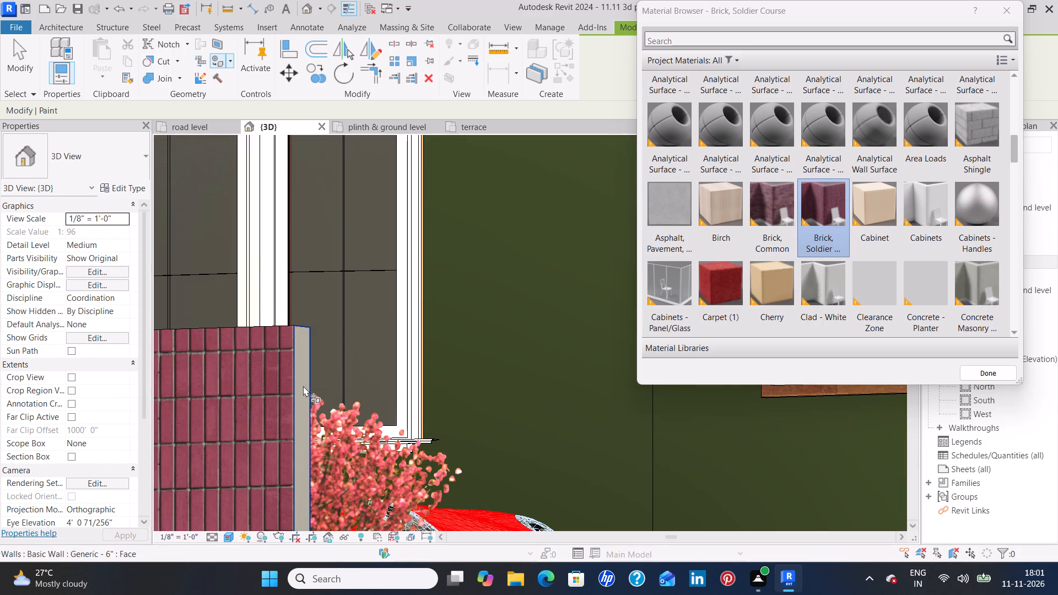
click(303, 386)
Paint the narrow end face of the garden-side front boundary wall at the gate opening with Brick, Soldier Course.
shift+middle_drag(457, 423, 698, 457)
shift+scroll(518, 440, down, 1)
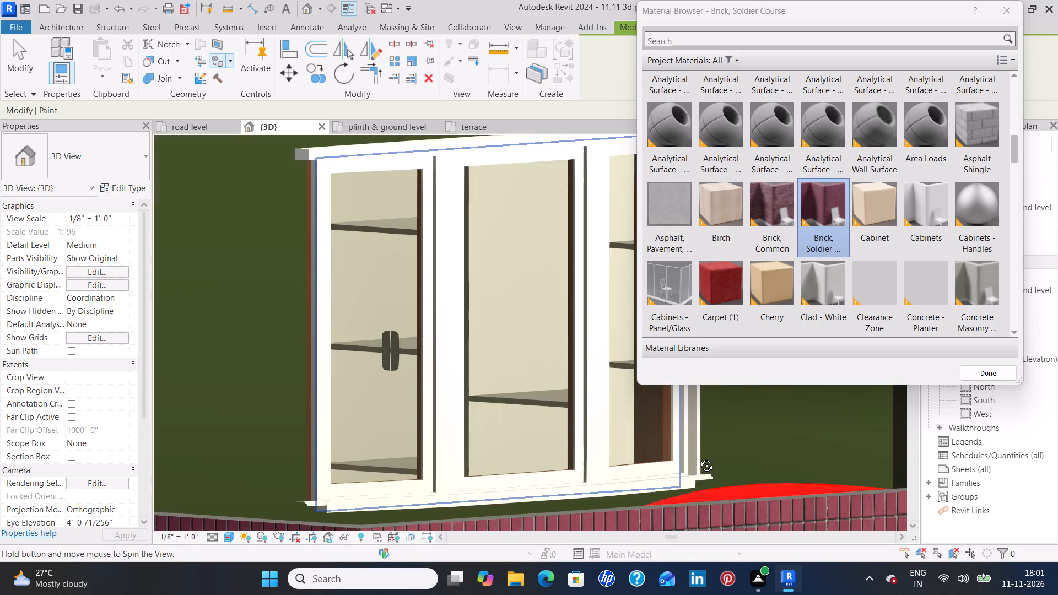
shift+middle_drag(698, 457, 824, 462)
scroll(435, 426, down, 8)
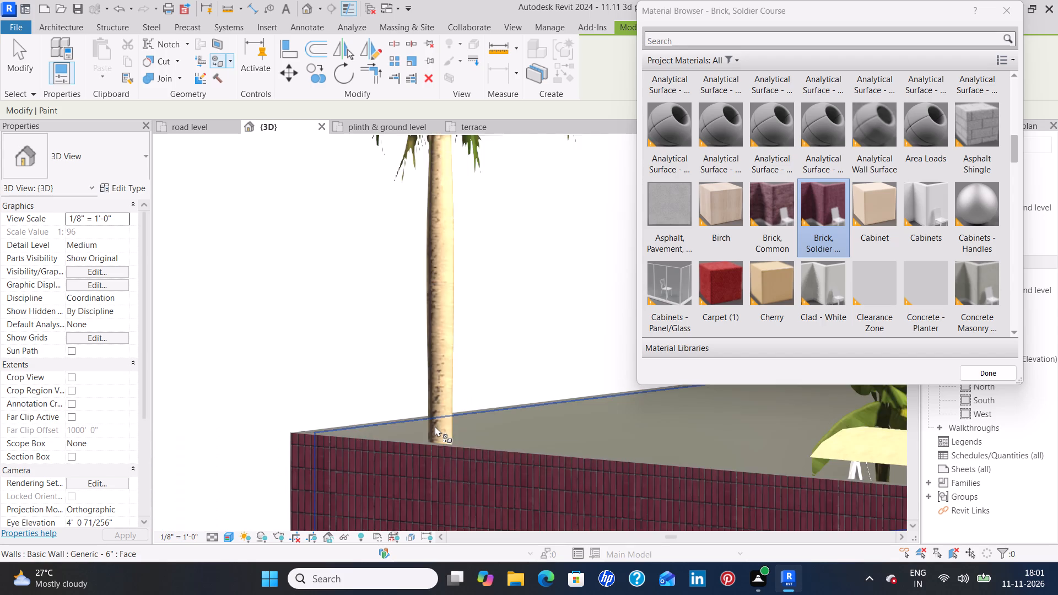
scroll(435, 426, down, 2)
shift+middle_drag(462, 459, 555, 476)
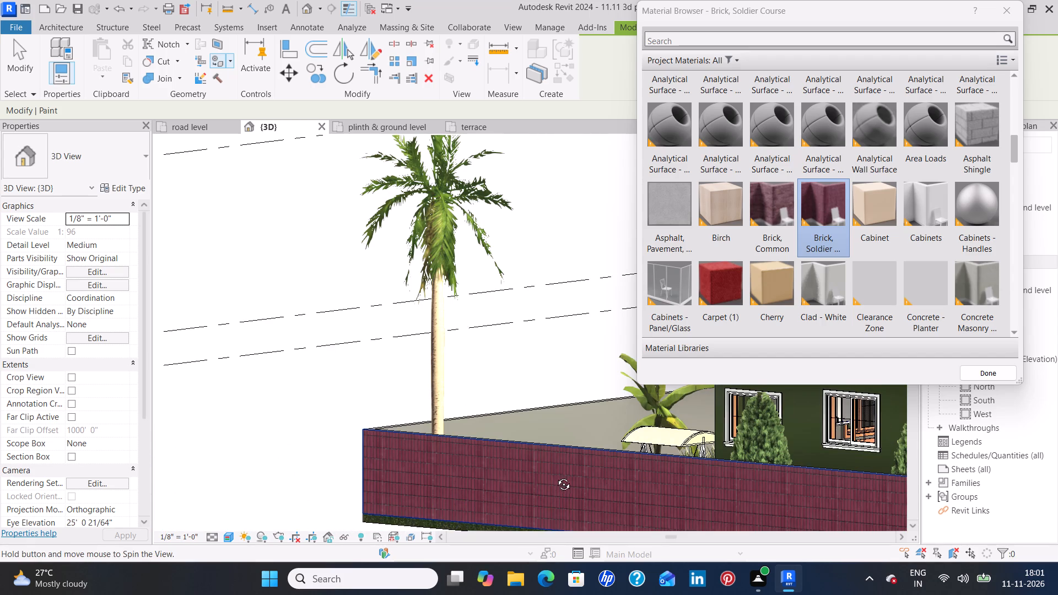
shift+middle_drag(555, 476, 655, 473)
scroll(655, 473, down, 5)
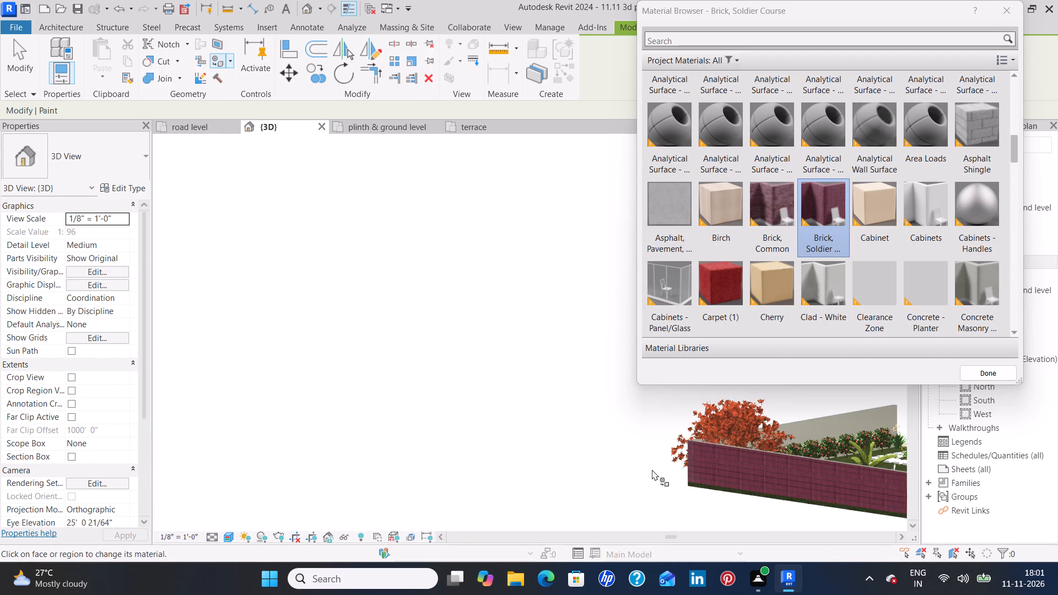
scroll(650, 469, down, 3)
shift+middle_drag(559, 437, 577, 450)
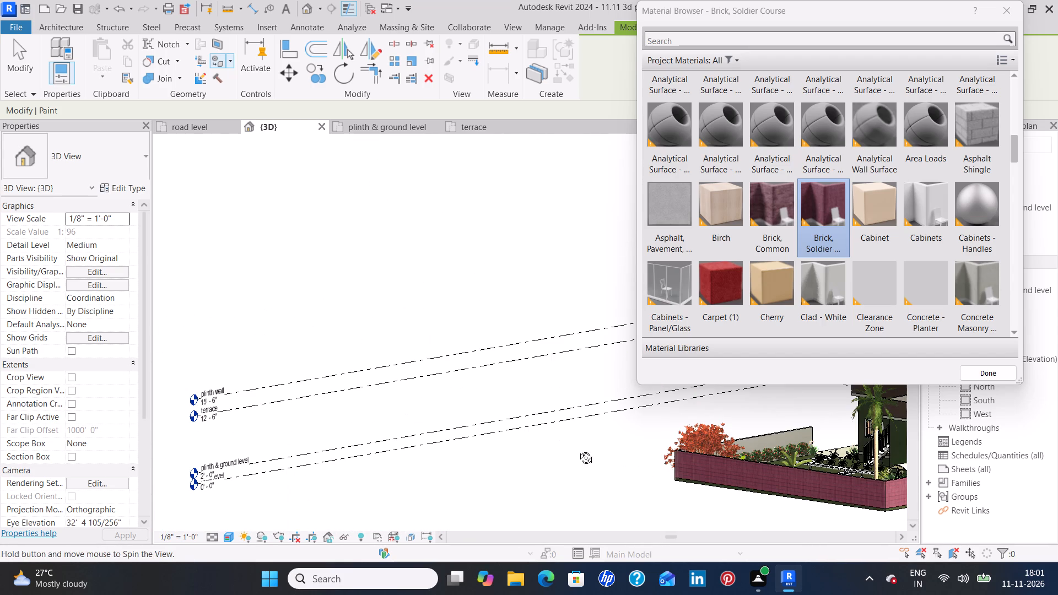
shift+middle_drag(577, 450, 859, 466)
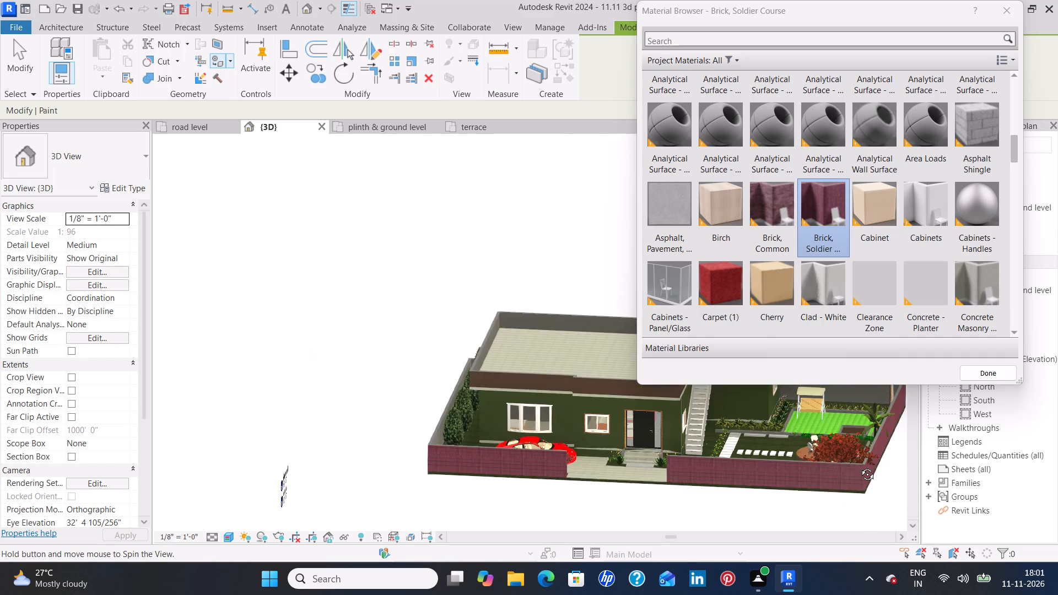
shift+middle_drag(859, 466, 894, 453)
scroll(683, 485, up, 6)
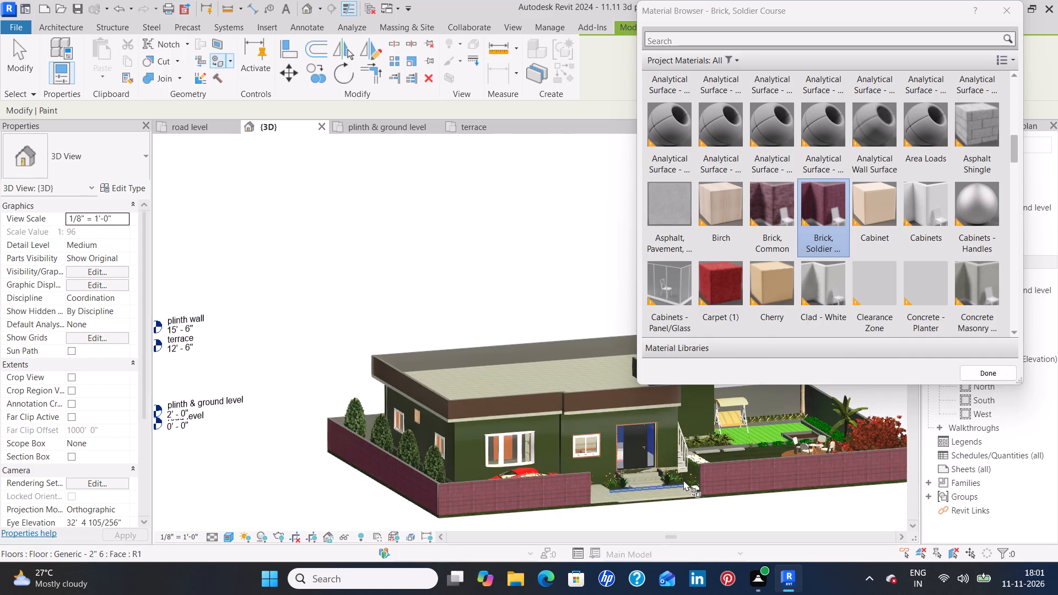
scroll(683, 480, up, 6)
shift+middle_drag(666, 481, 681, 483)
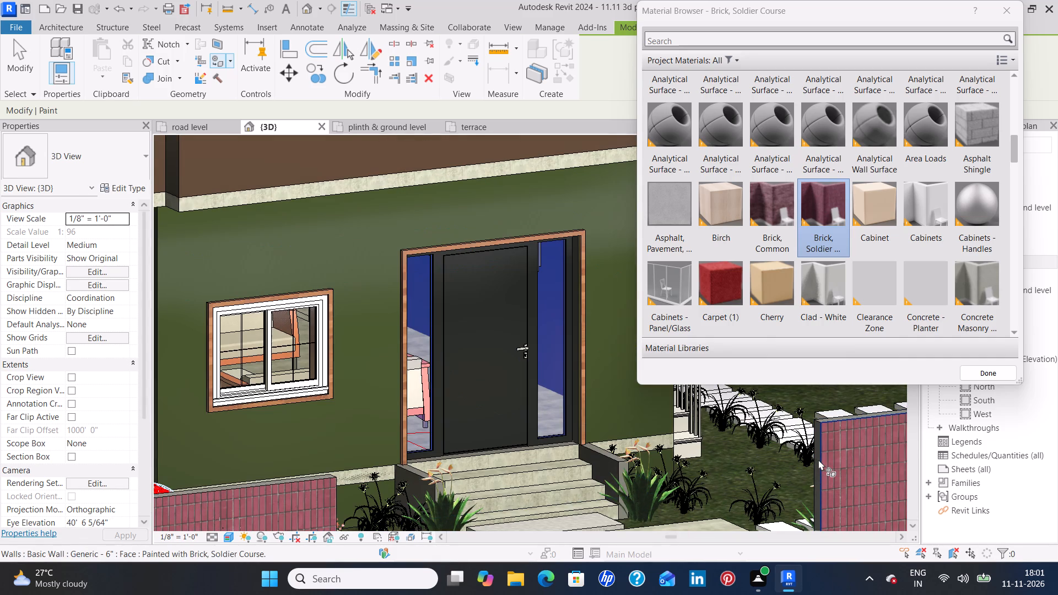
click(817, 458)
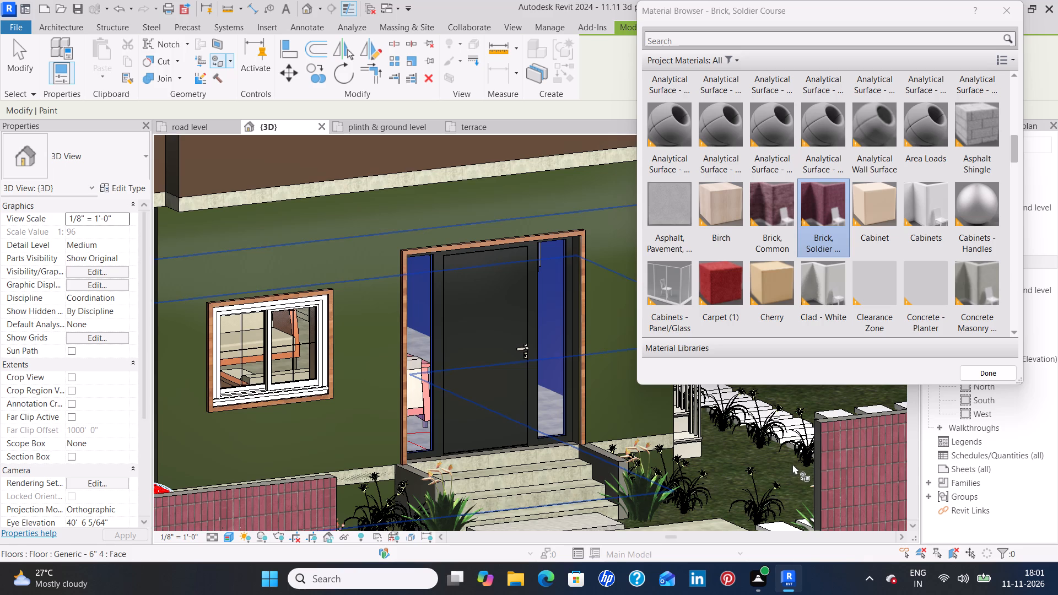
scroll(817, 448, up, 9)
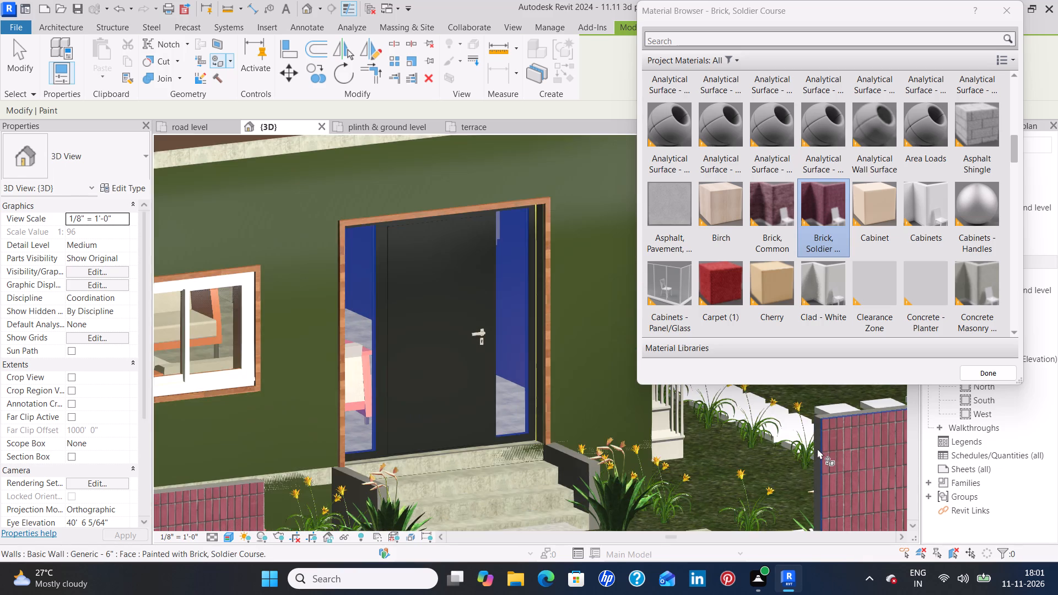
click(817, 437)
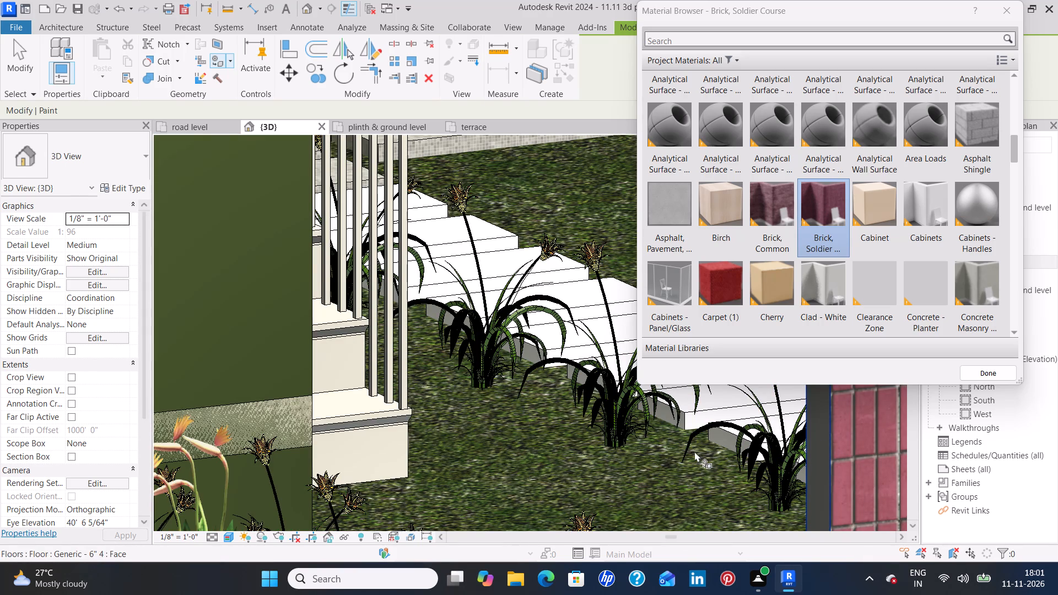
Paint the step-side, end and top faces of the low wall on the garden side of the entrance steps with Brick, Soldier Course.
scroll(734, 448, down, 8)
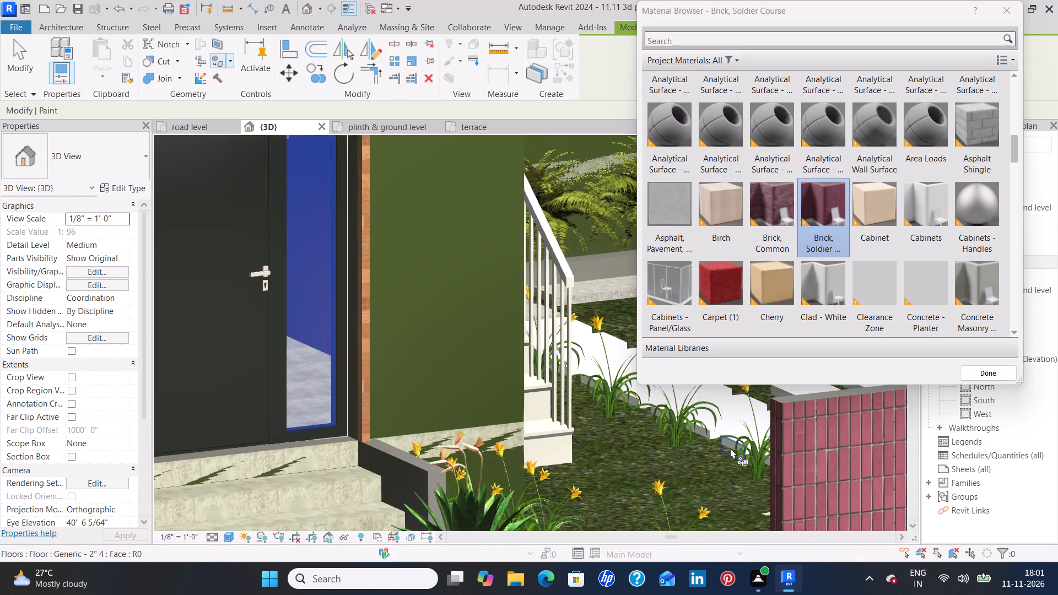
scroll(730, 448, down, 1)
scroll(663, 451, down, 5)
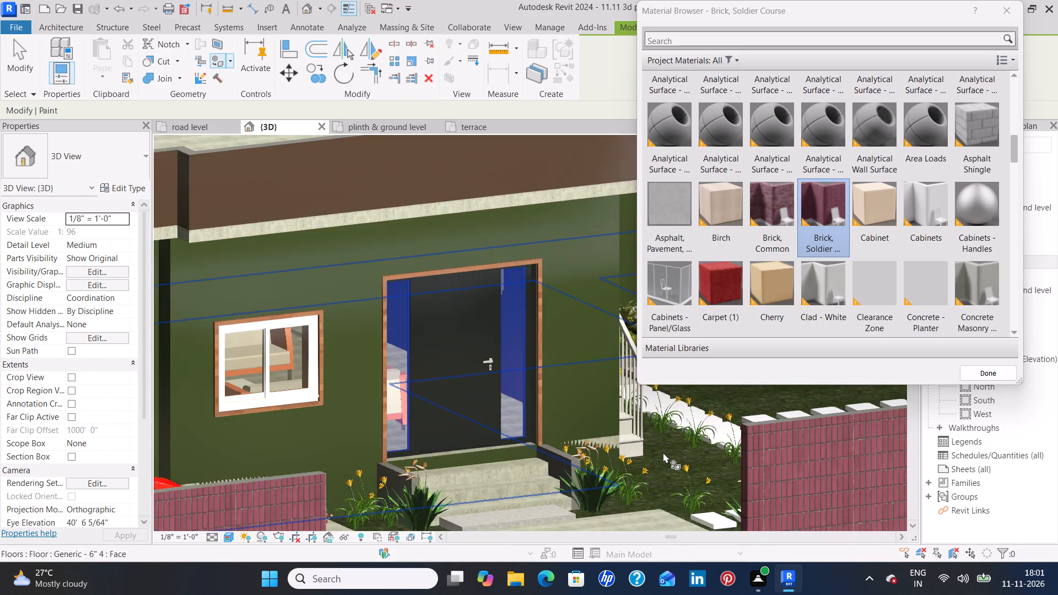
scroll(613, 465, up, 9)
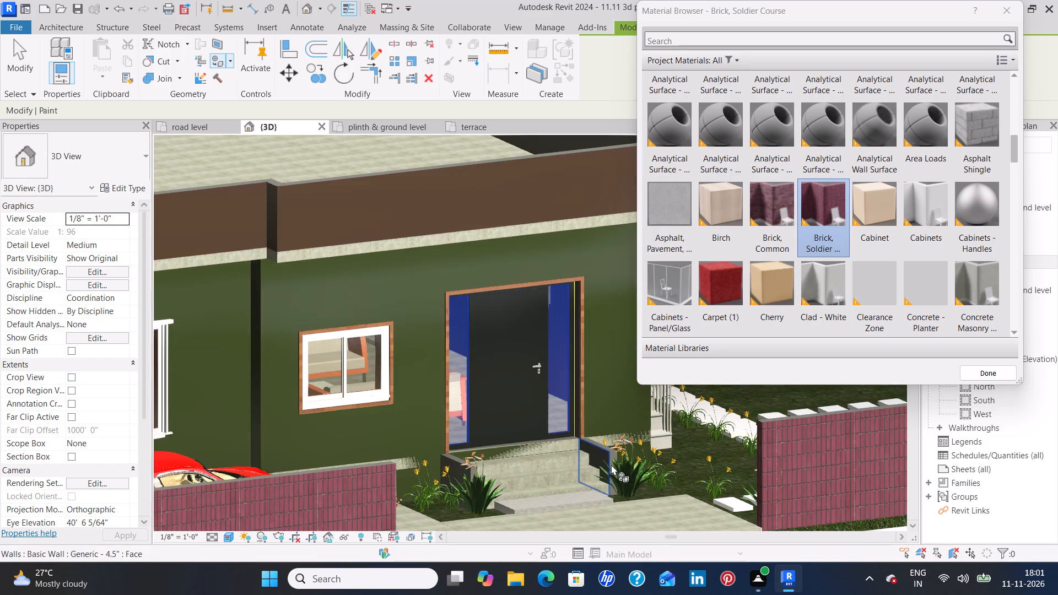
scroll(611, 464, up, 4)
click(584, 440)
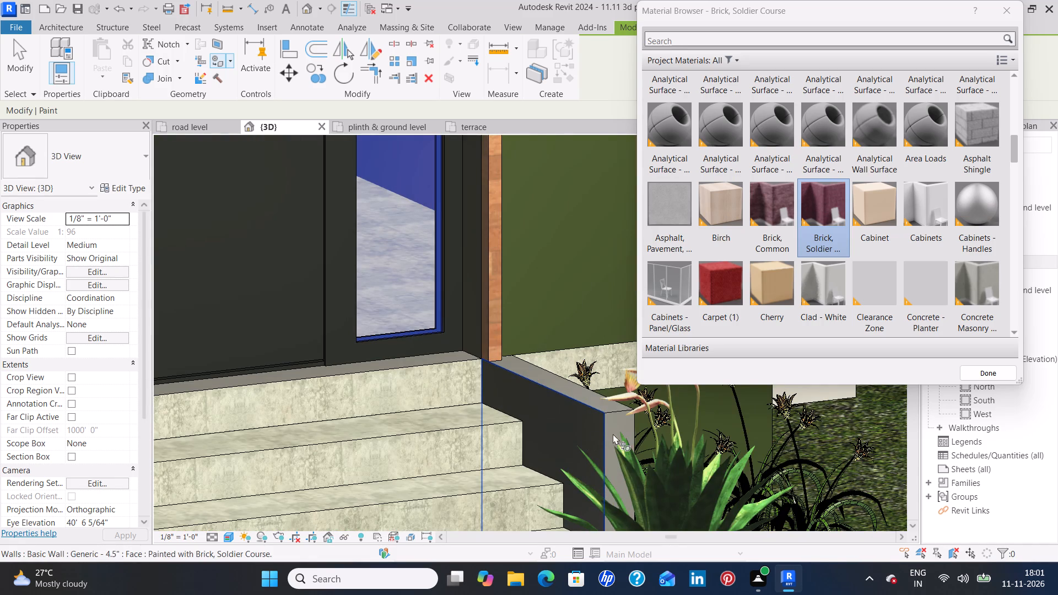
click(622, 420)
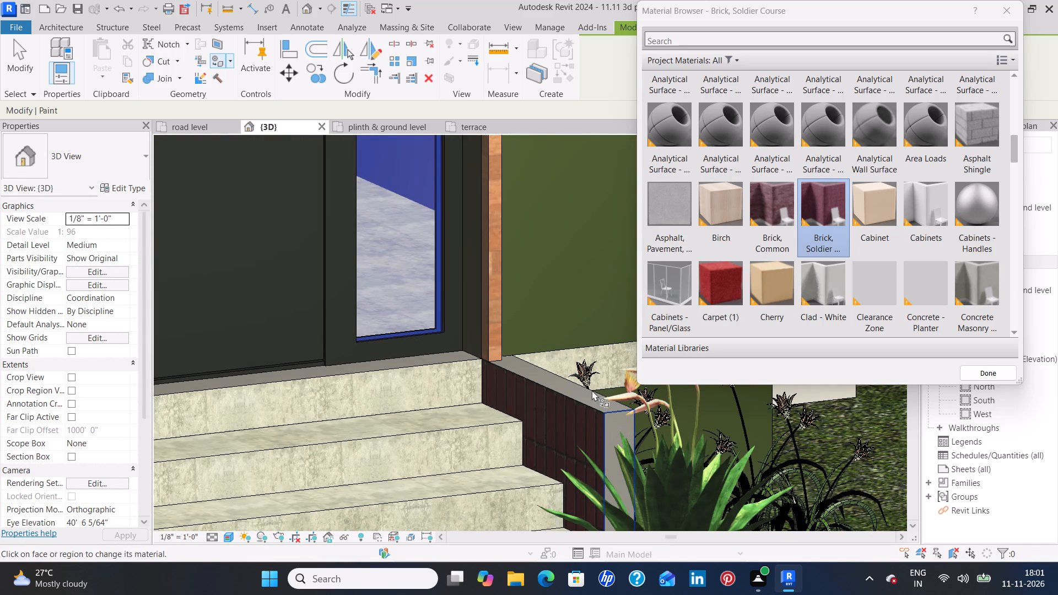
click(580, 394)
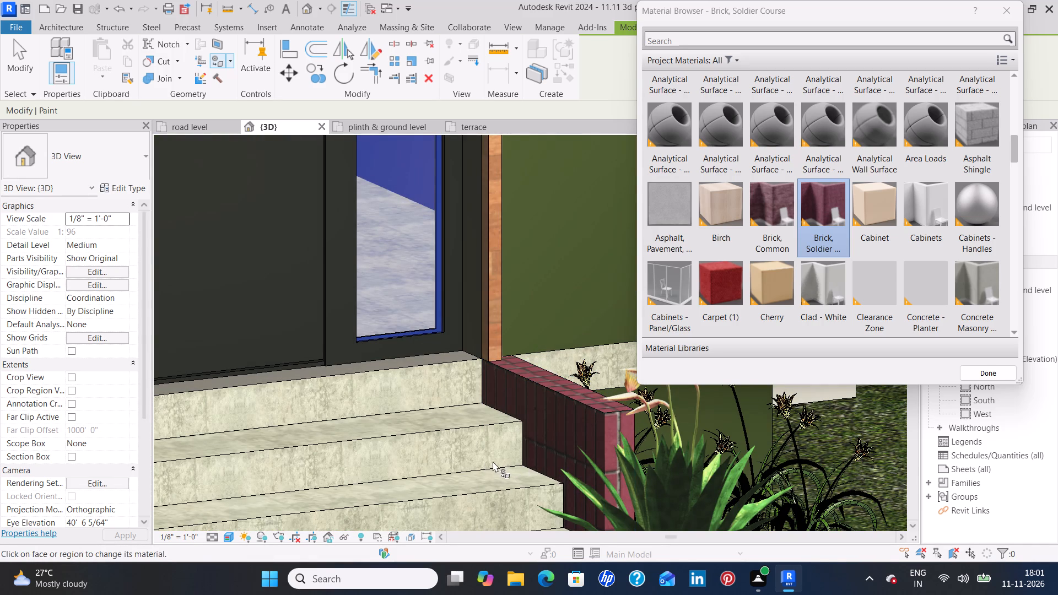
Paint the outer, top and end faces of the low wall on the car side of the entrance steps with Brick, Soldier Course.
scroll(435, 458, down, 4)
middle_drag(273, 466, 444, 457)
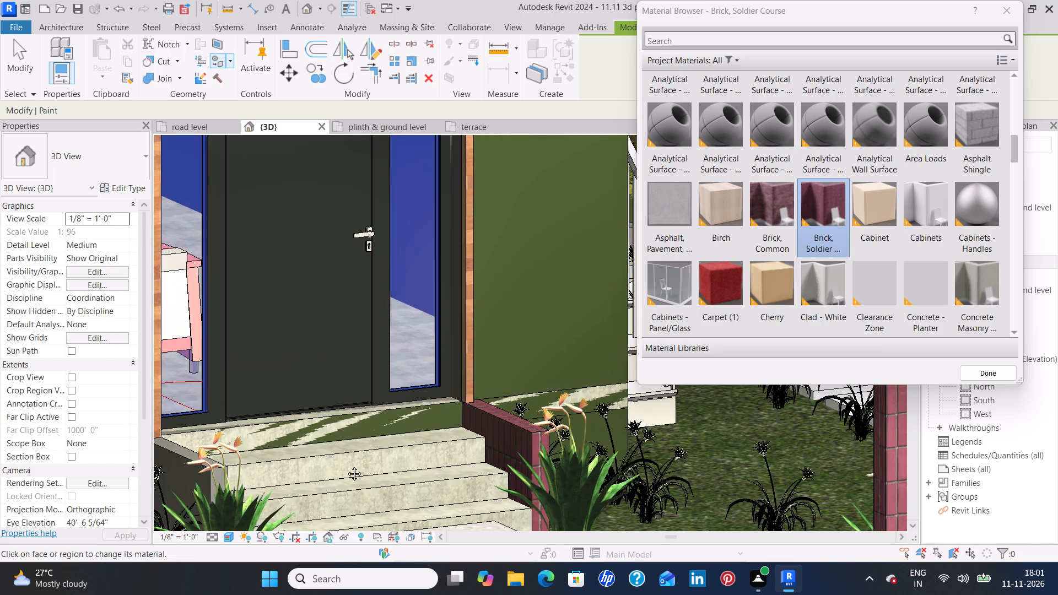
click(343, 457)
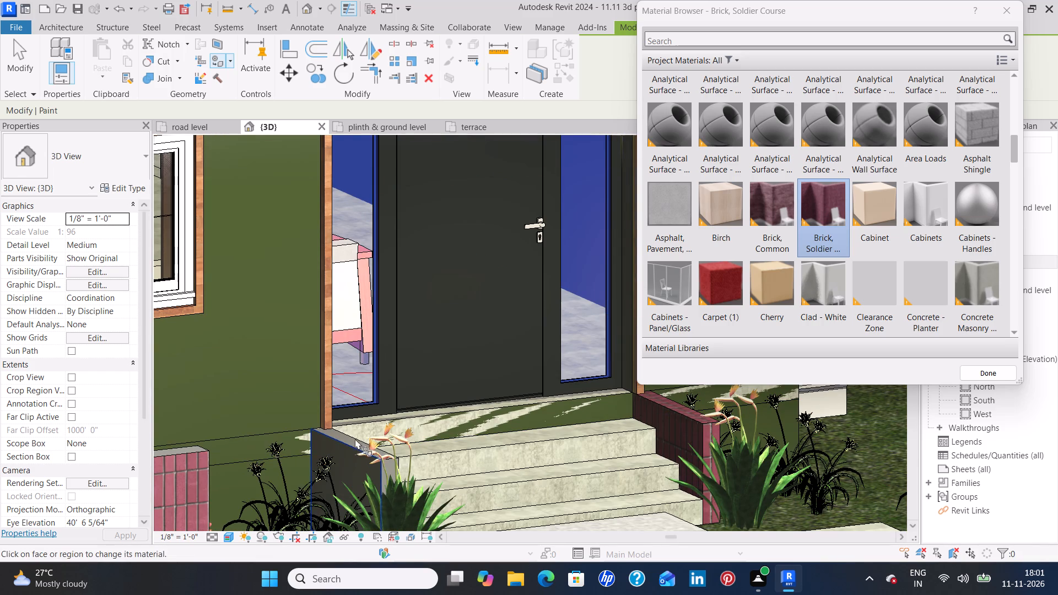
click(348, 437)
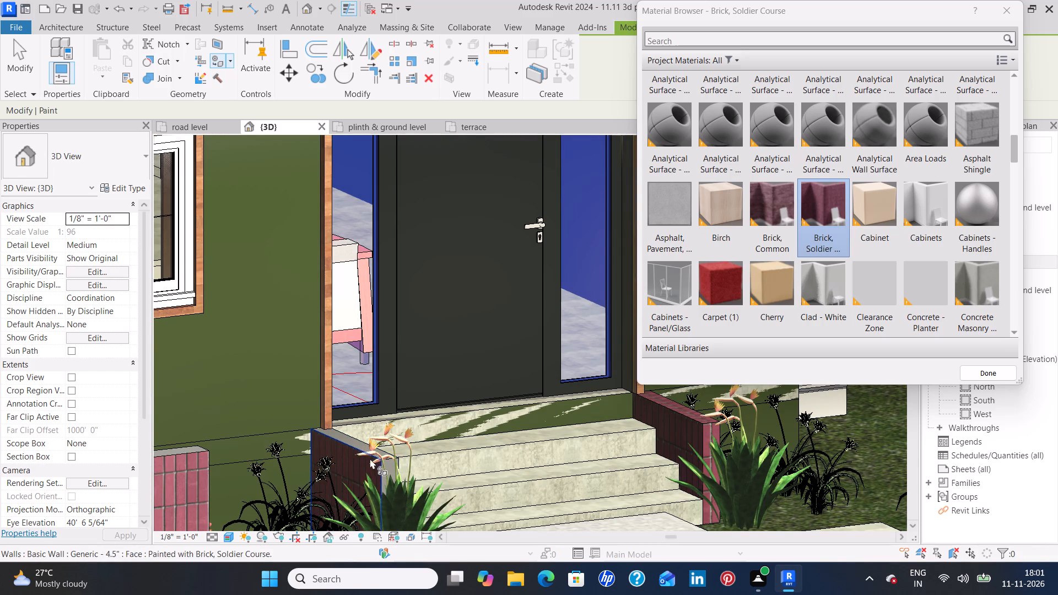
scroll(361, 442, up, 8)
click(328, 435)
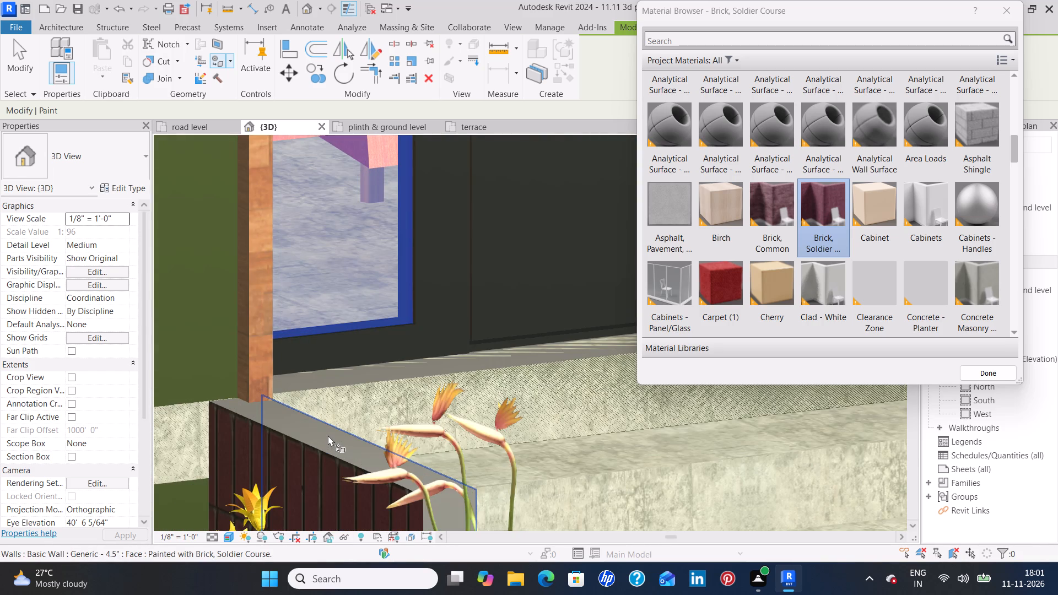
click(441, 508)
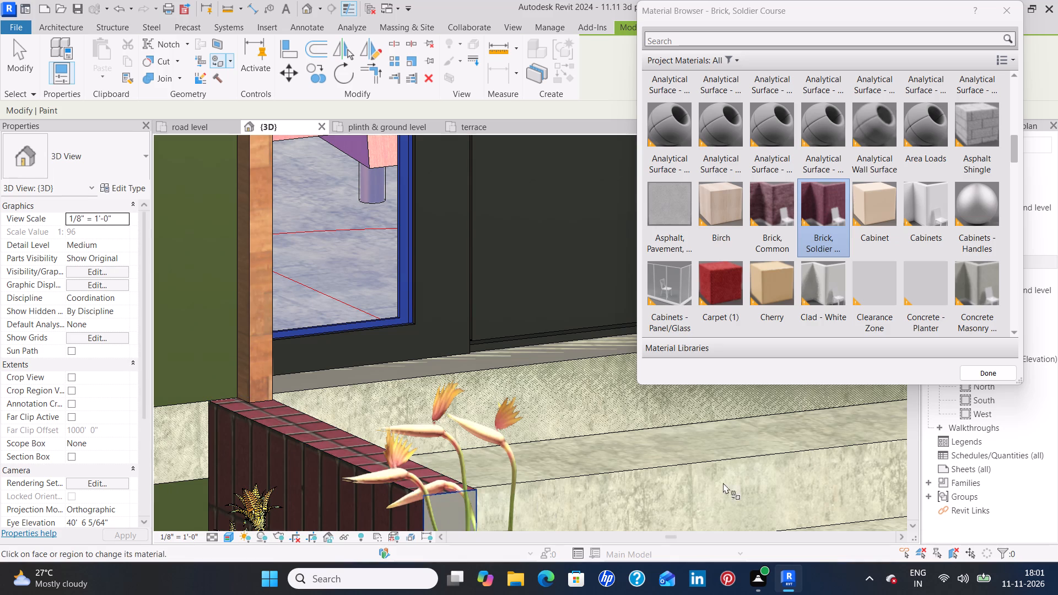
Paint the garden-facing outer face of the low wall on the garden side of the entrance steps with Brick, Soldier Course.
shift+middle_drag(758, 478, 691, 485)
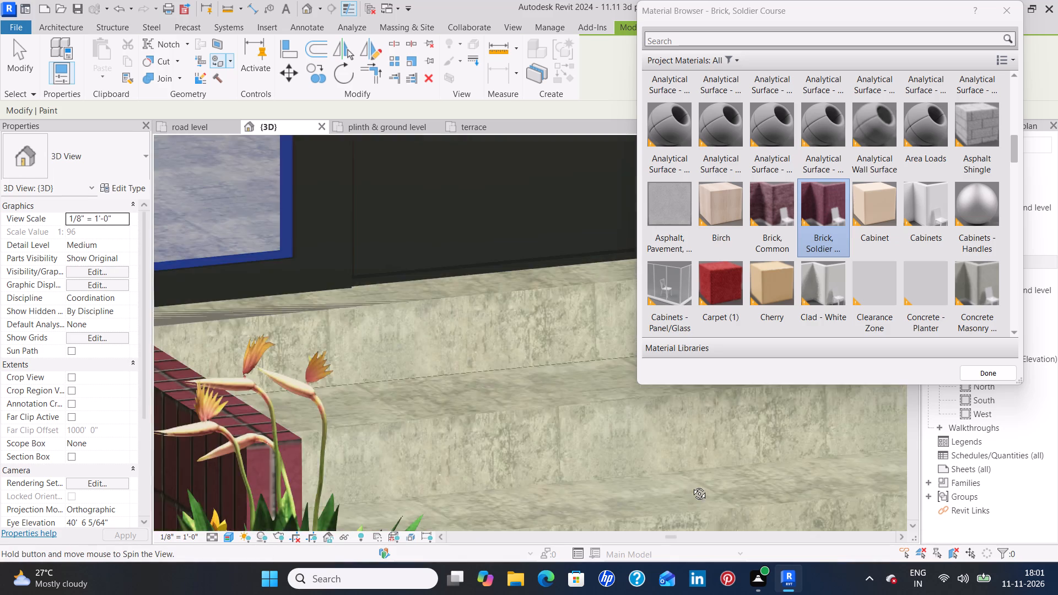
shift+middle_drag(691, 485, 655, 480)
scroll(648, 477, down, 9)
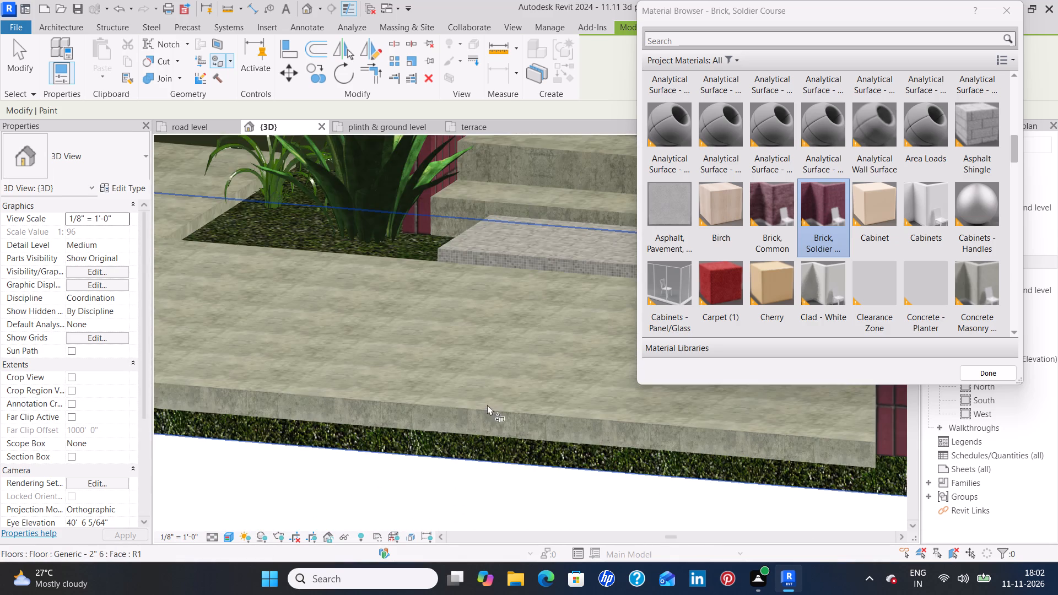
scroll(482, 388, down, 4)
middle_drag(577, 420, 420, 463)
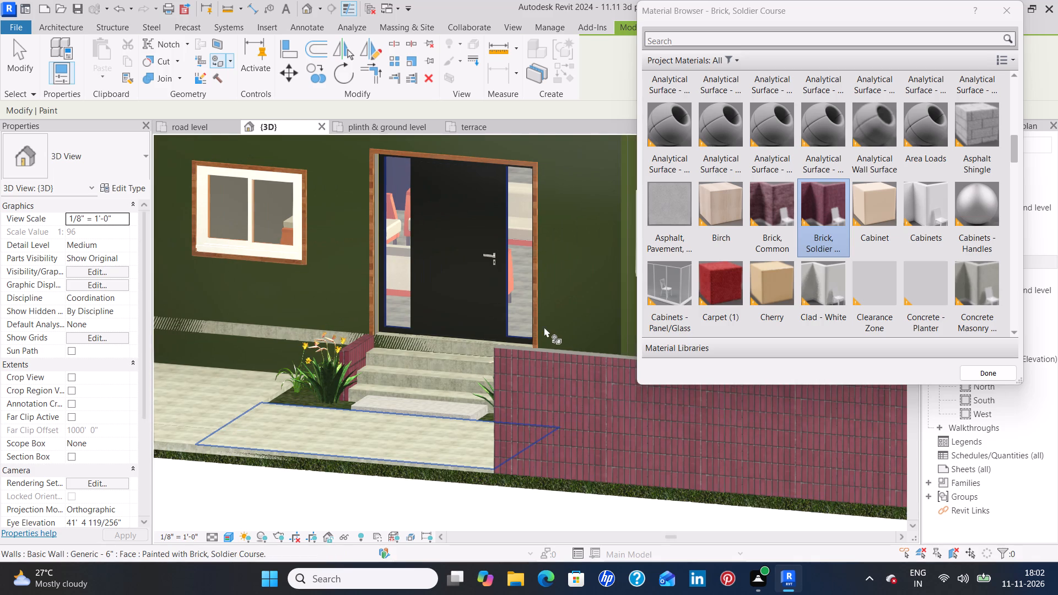
shift+middle_drag(546, 324, 541, 431)
shift+scroll(546, 324, down, 1)
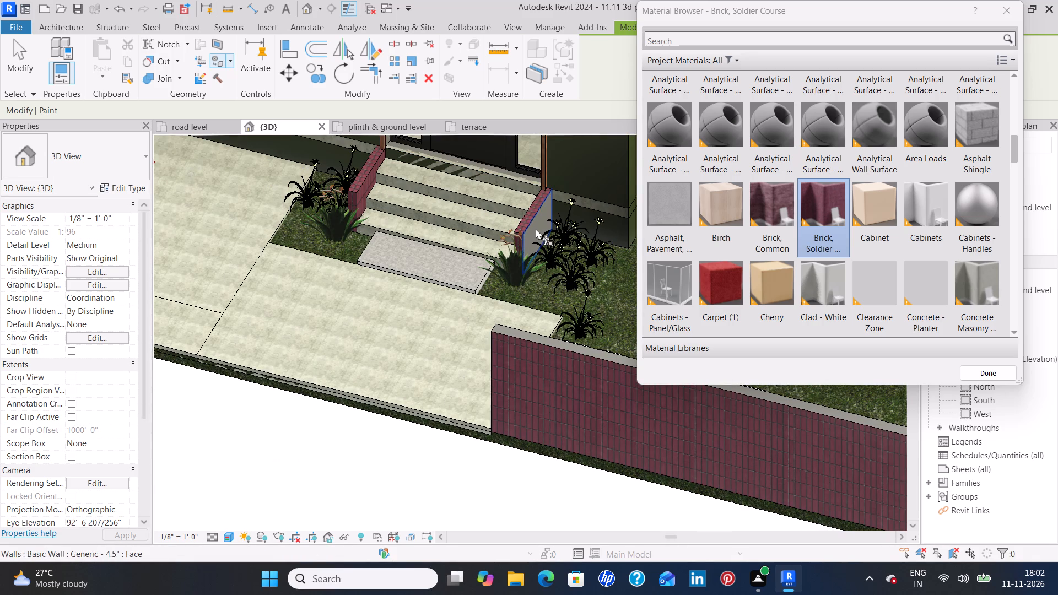
click(537, 229)
Paint the top face of the garden-side front boundary wall with Brick, Soldier Course.
scroll(500, 337, down, 4)
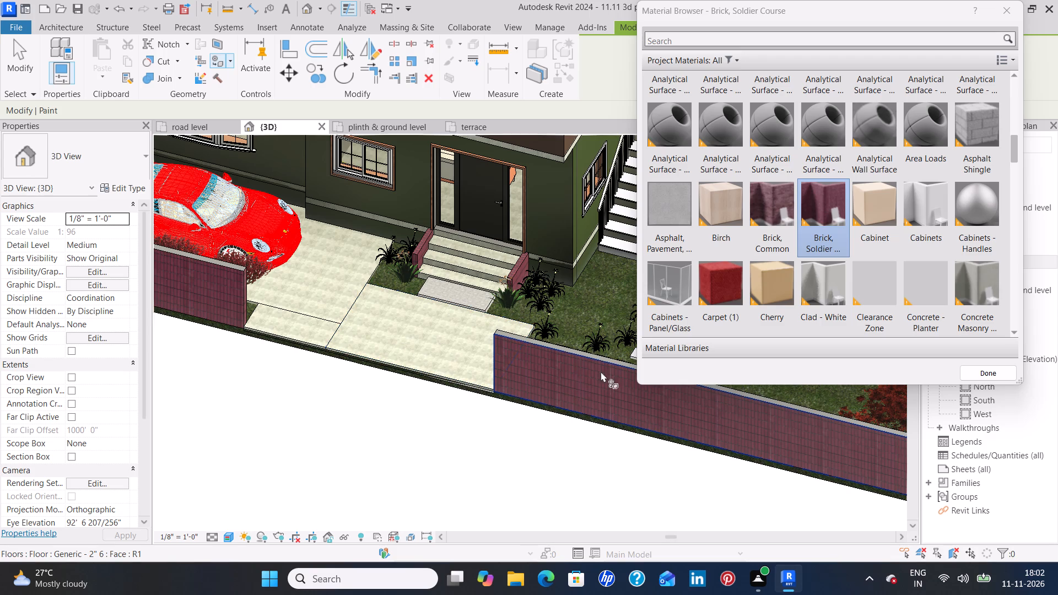
scroll(593, 354, up, 4)
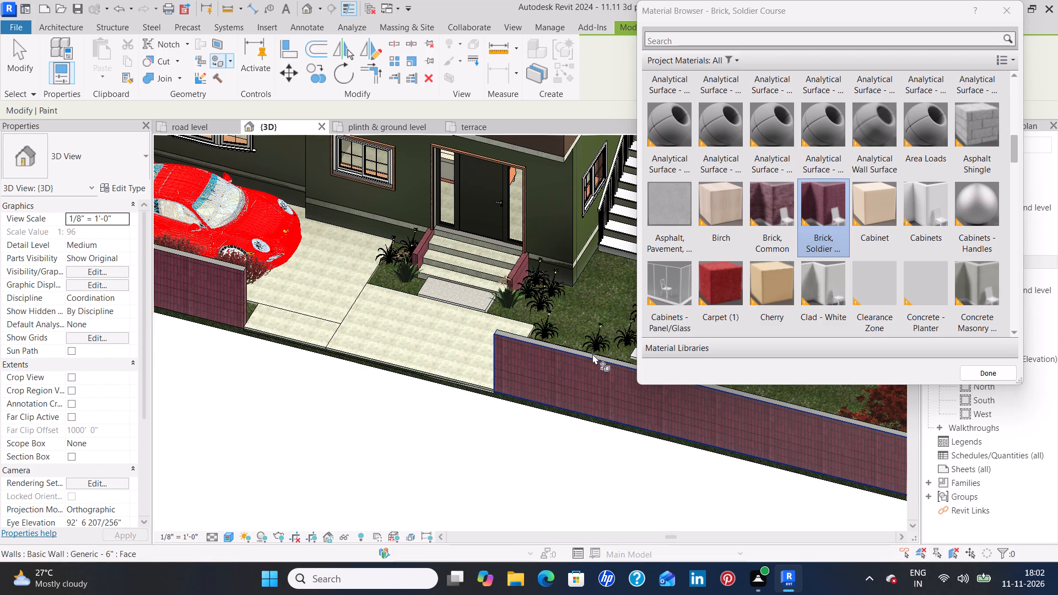
scroll(592, 354, up, 4)
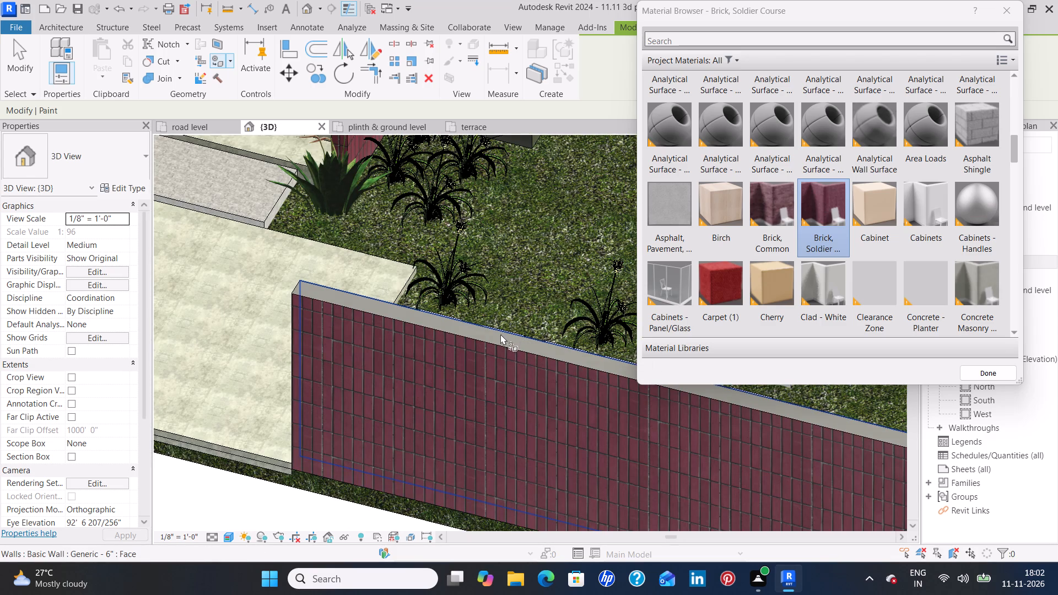
click(413, 317)
scroll(379, 342, down, 5)
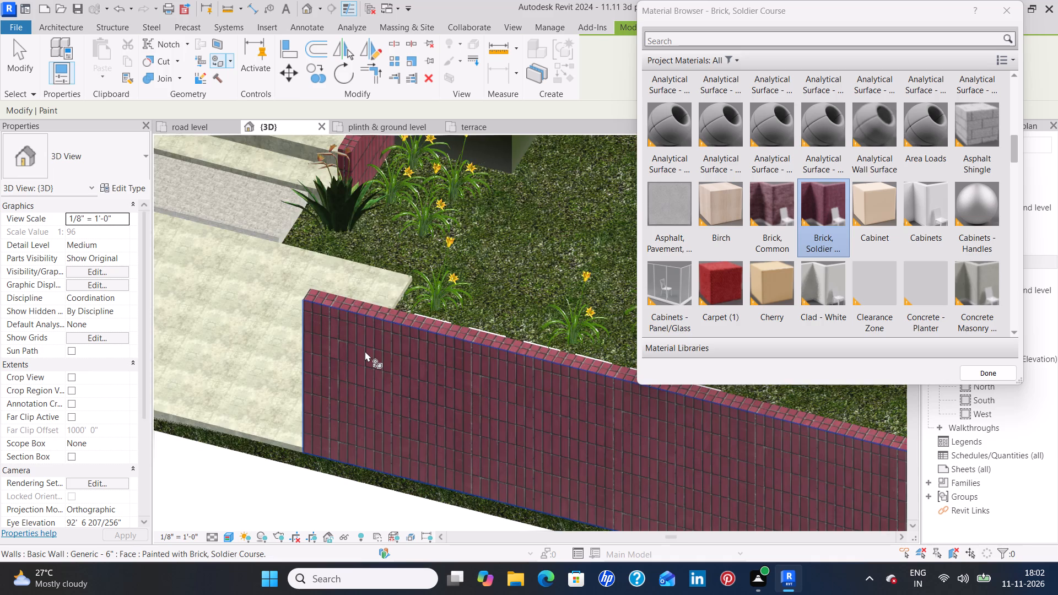
Paint the top face of the car-side front boundary wall with Brick, Soldier Course.
scroll(365, 351, down, 4)
middle_drag(304, 337, 549, 419)
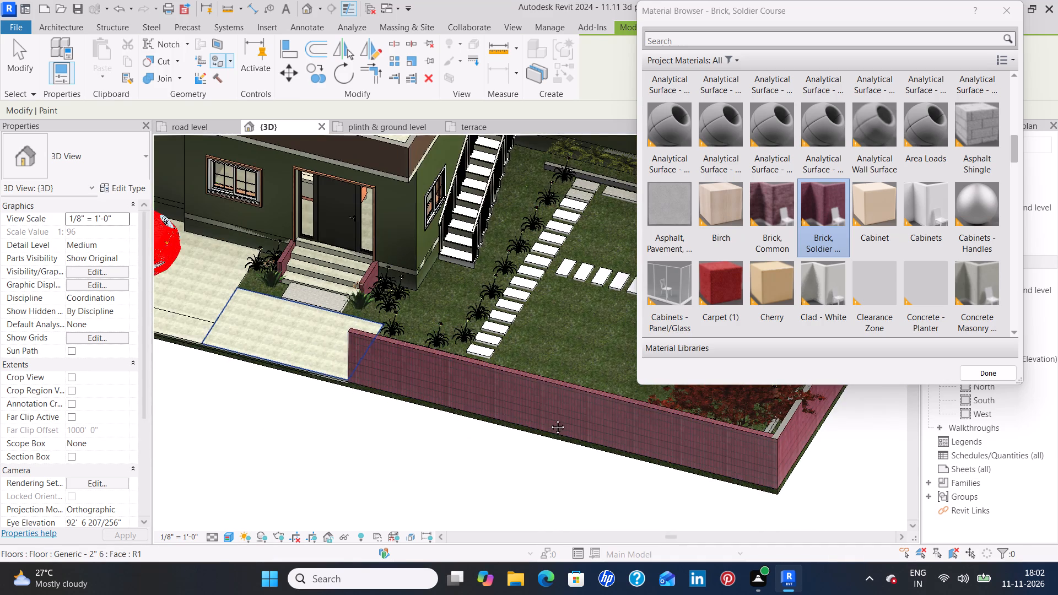
middle_drag(549, 419, 677, 453)
scroll(325, 347, up, 4)
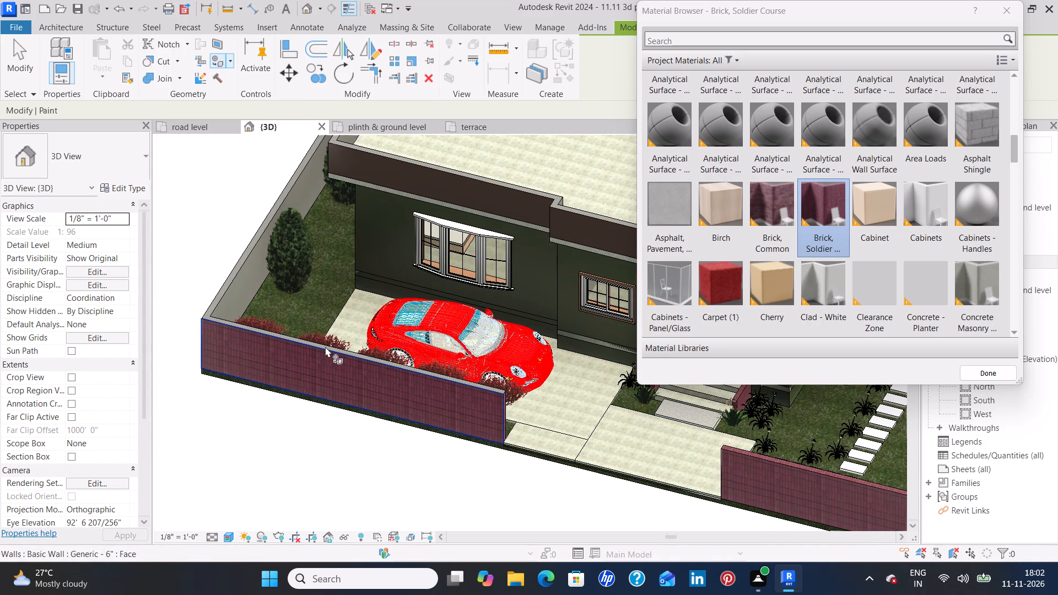
scroll(325, 347, up, 4)
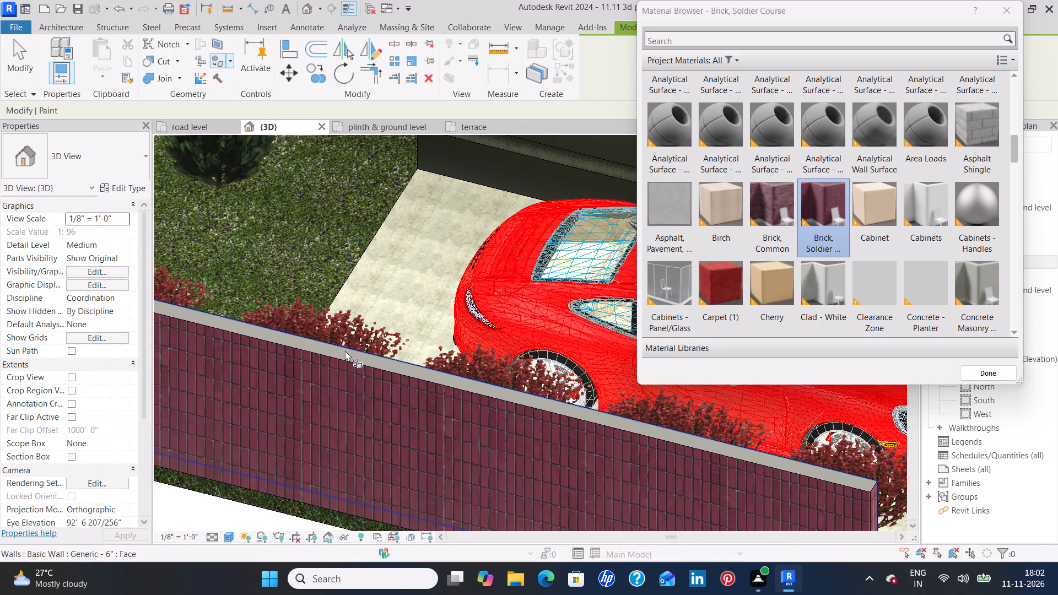
click(388, 370)
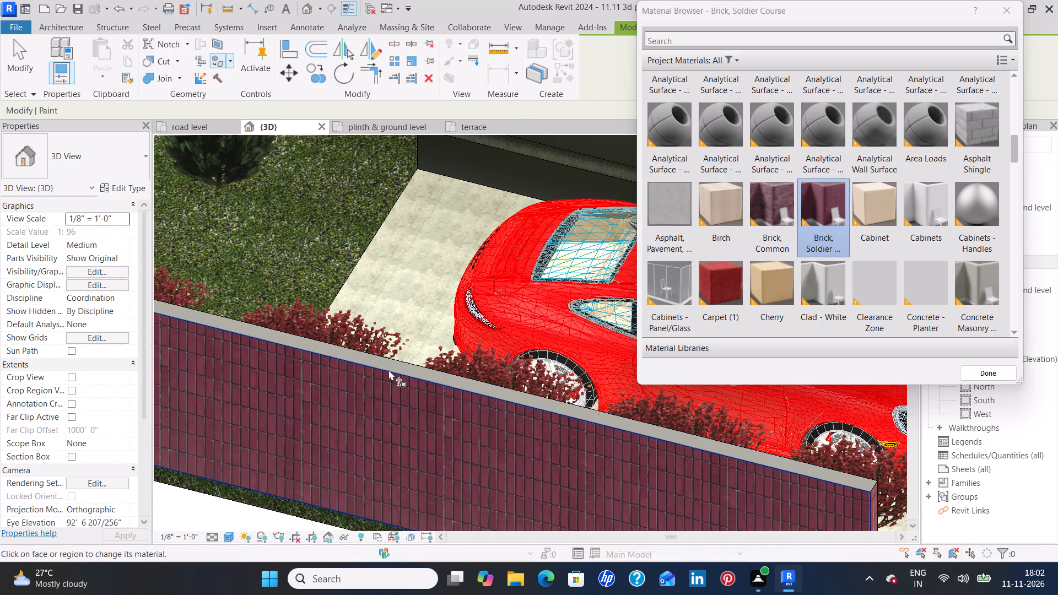
scroll(397, 364, up, 7)
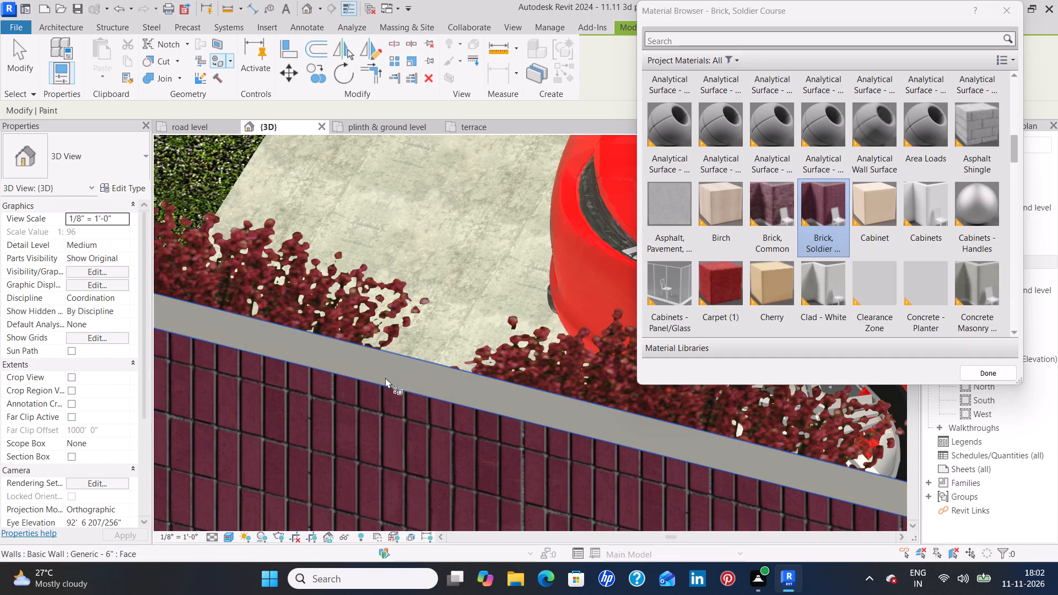
click(389, 376)
Paint the inner face and top face of the side boundary wall on the car side of the plot with Brick, Soldier Course.
scroll(389, 376, down, 15)
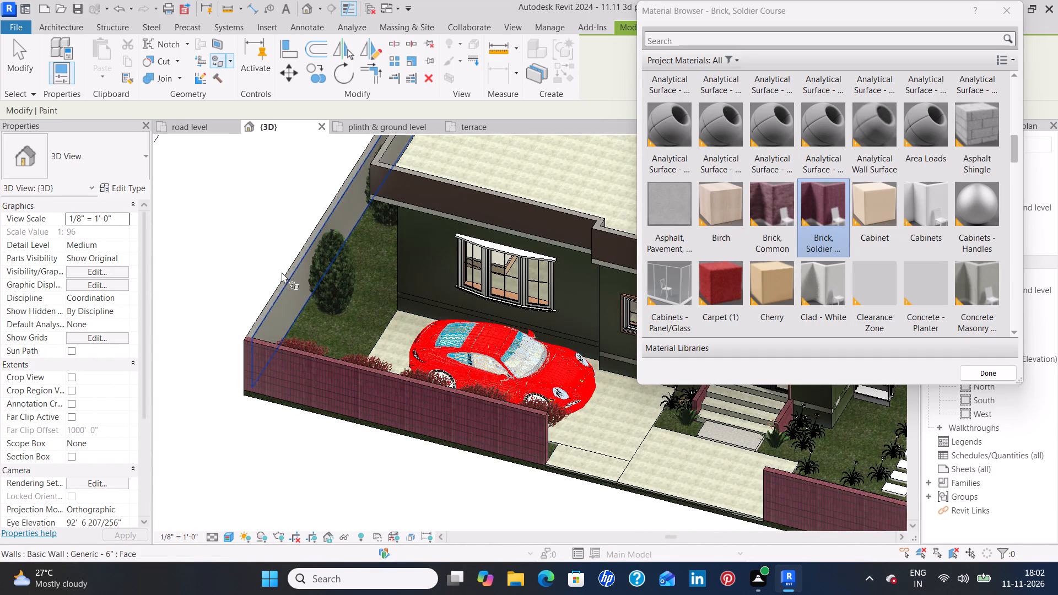
click(289, 289)
scroll(289, 286, up, 2)
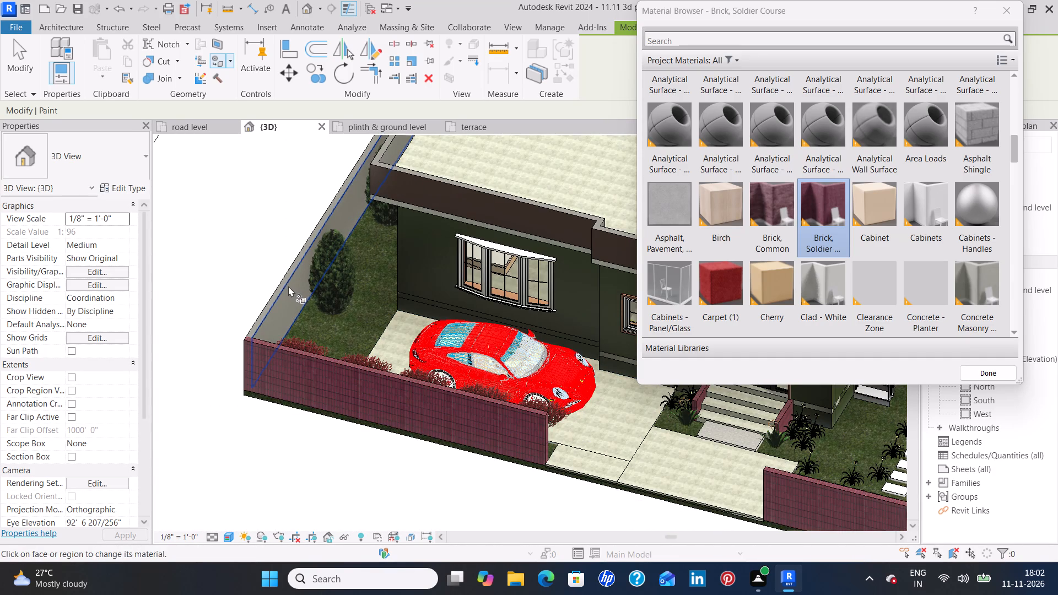
scroll(288, 286, up, 10)
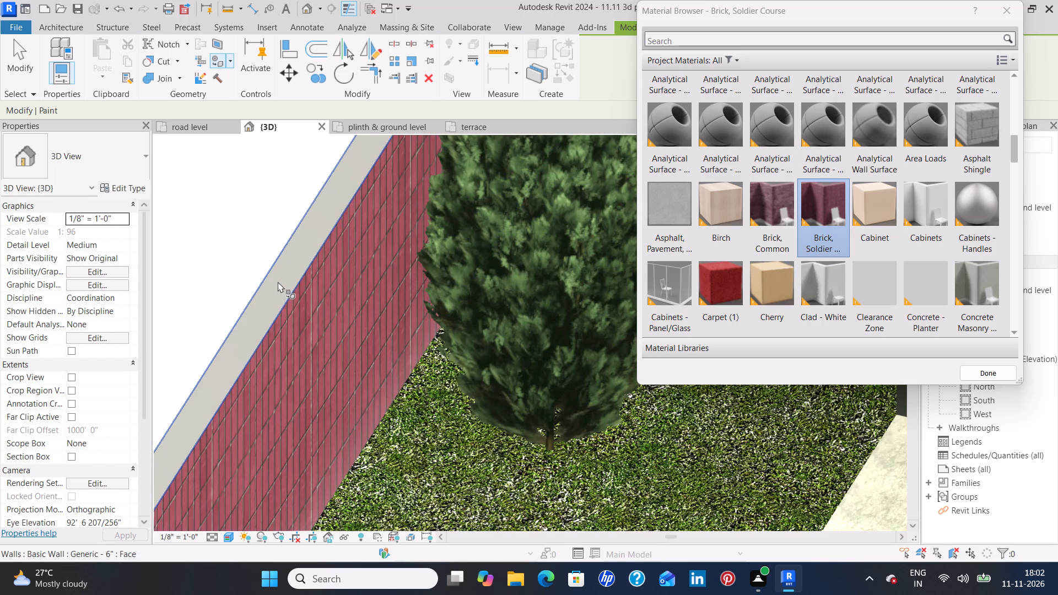
click(278, 282)
scroll(337, 328, down, 5)
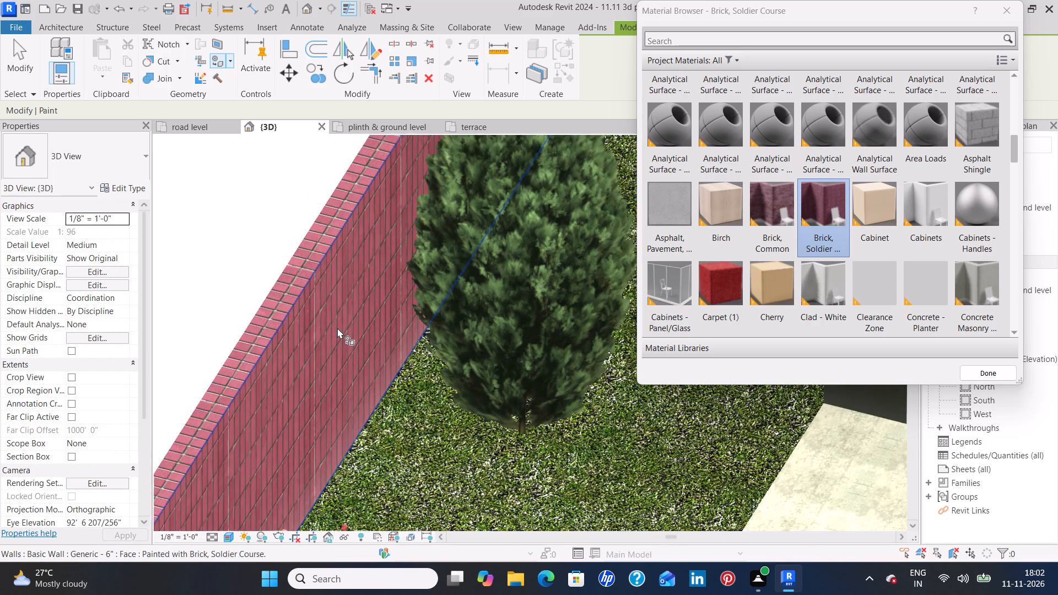
scroll(337, 328, down, 8)
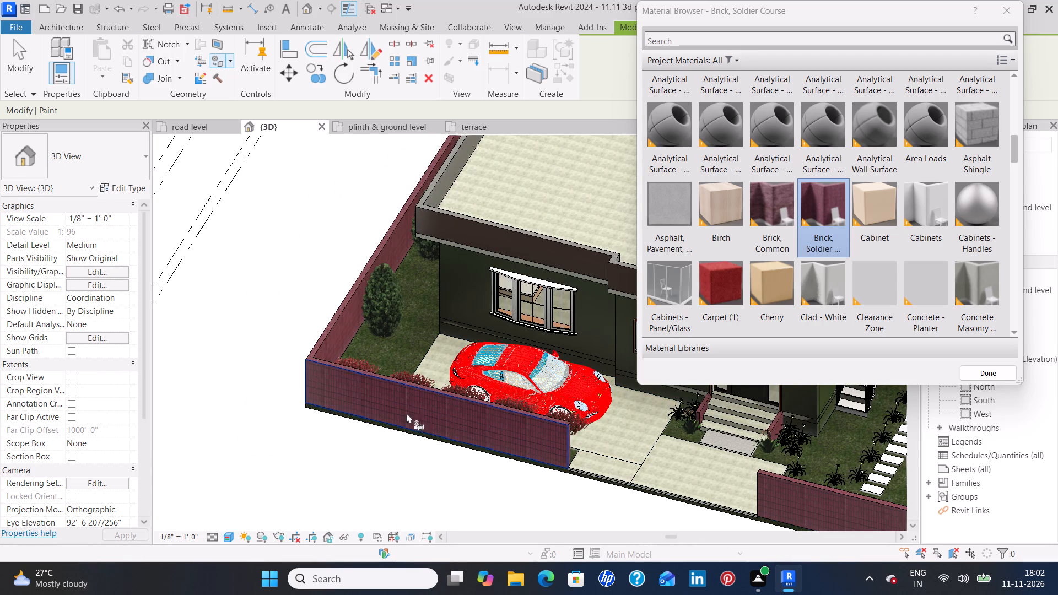
Paint the inner and top faces of the side boundary wall behind the palm, plus the adjoining rear wall's top face, with Brick, Soldier Course.
middle_drag(339, 326, 401, 399)
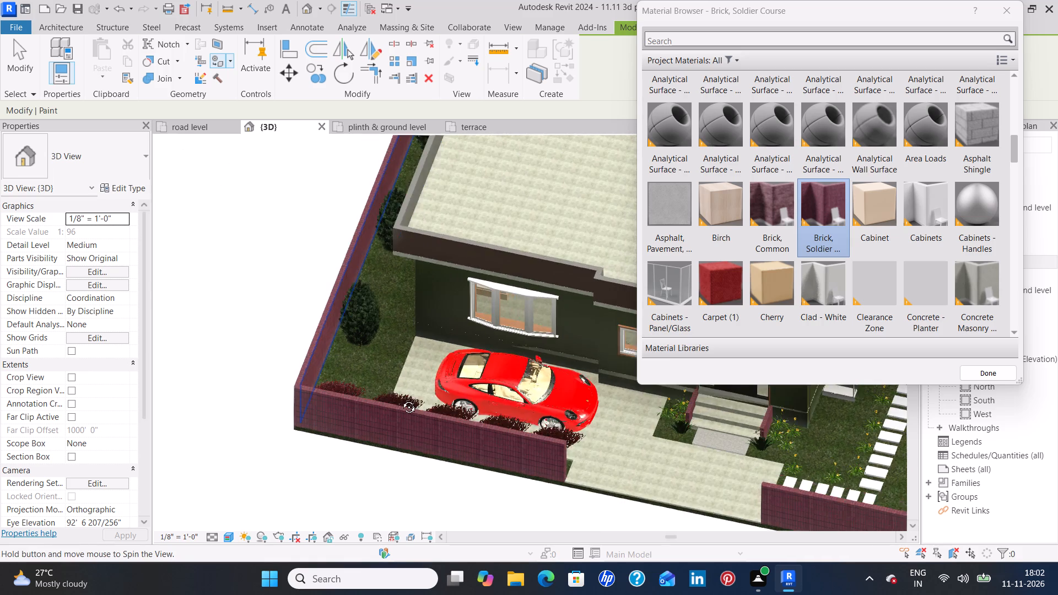
middle_drag(401, 399, 597, 447)
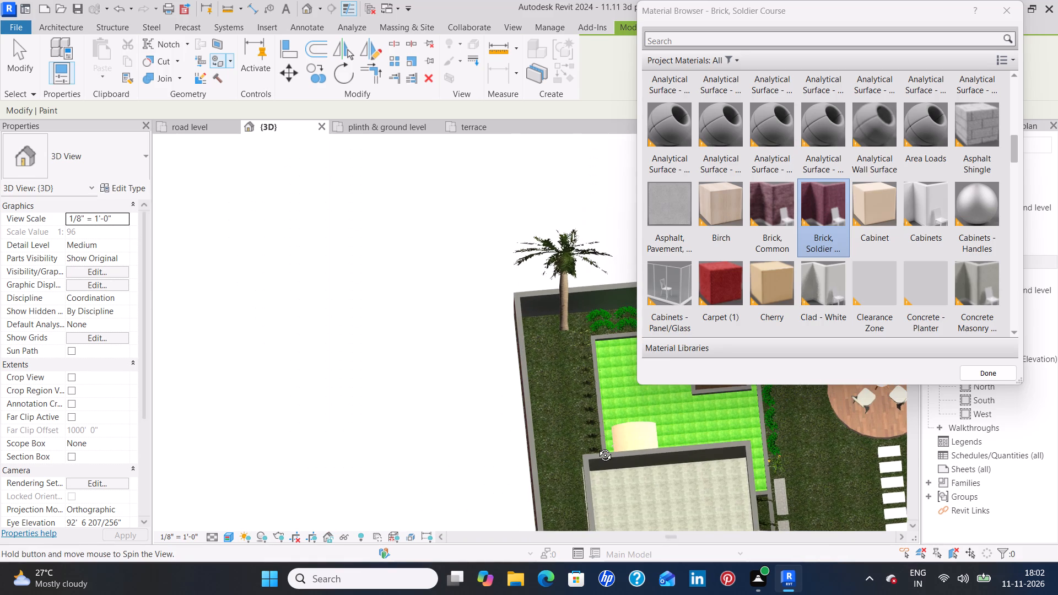
click(532, 306)
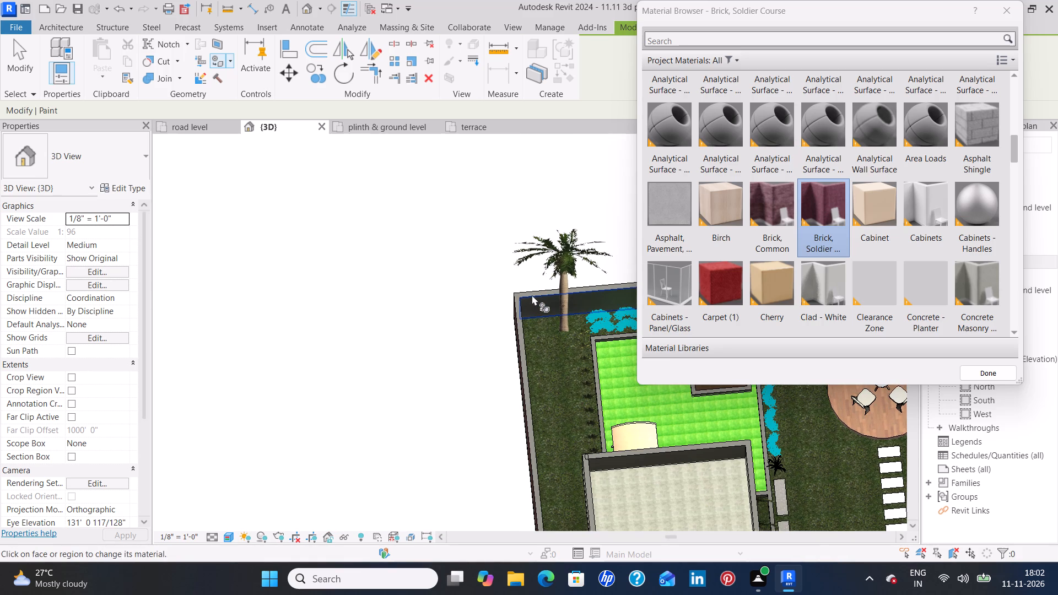
scroll(532, 294, up, 20)
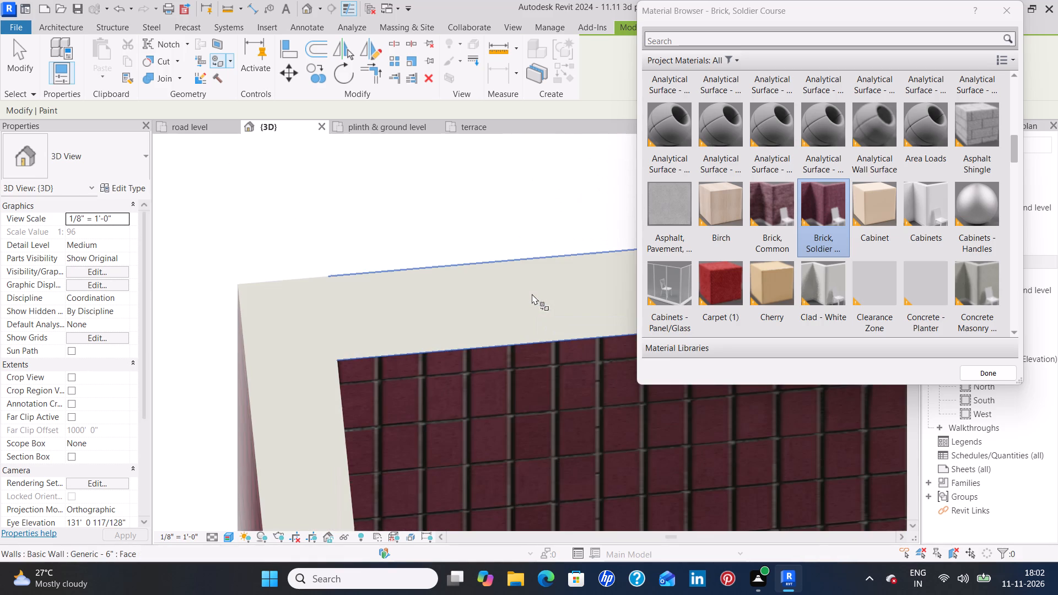
click(530, 288)
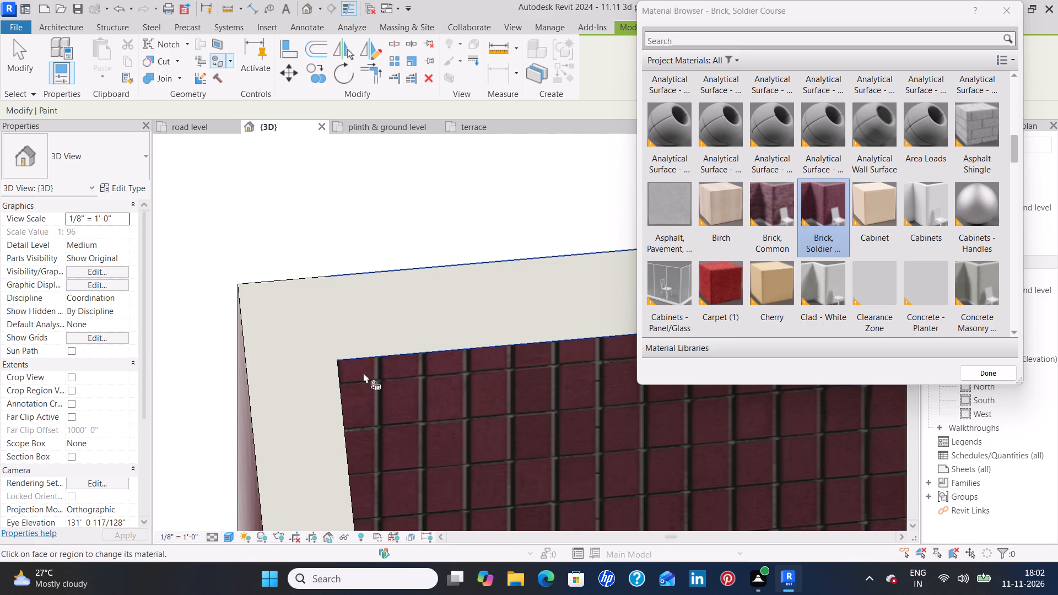
click(329, 403)
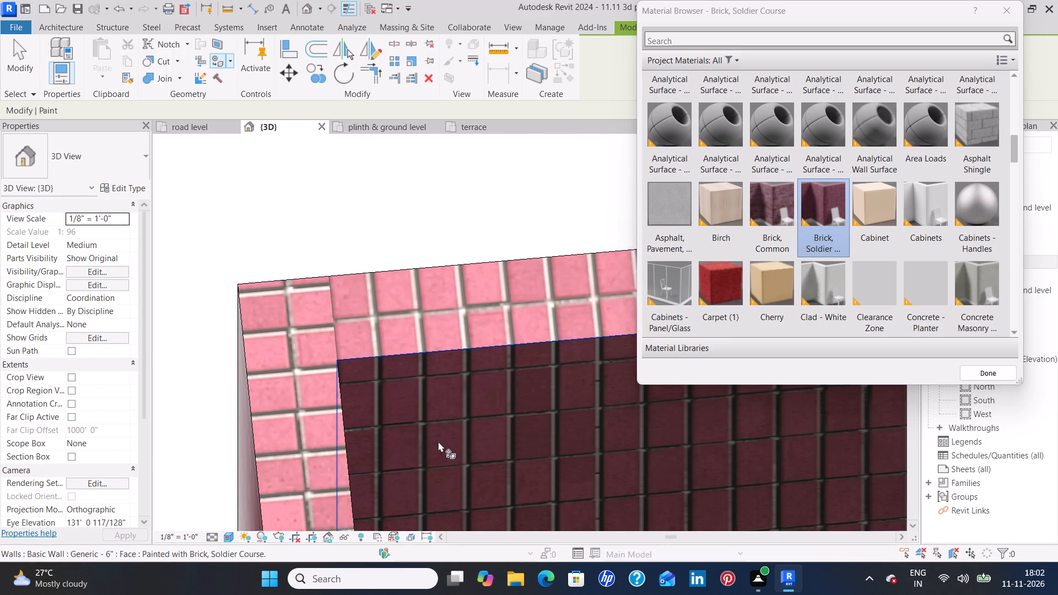
Paint the inner faces of the garden-side and car-side front boundary walls with Brick, Soldier Course.
scroll(438, 441, down, 15)
scroll(490, 428, down, 5)
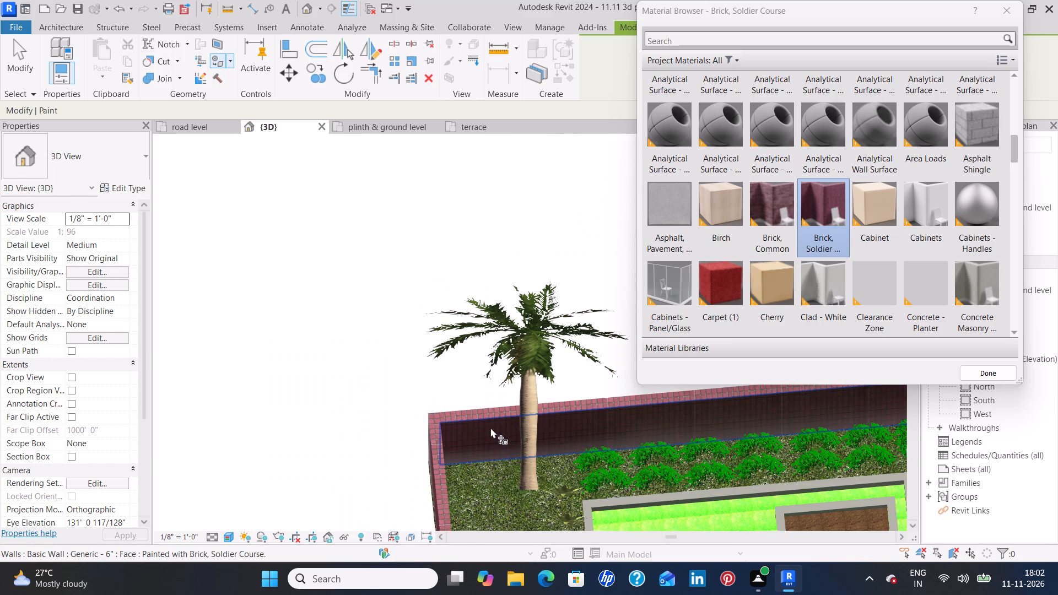
middle_drag(503, 439, 404, 265)
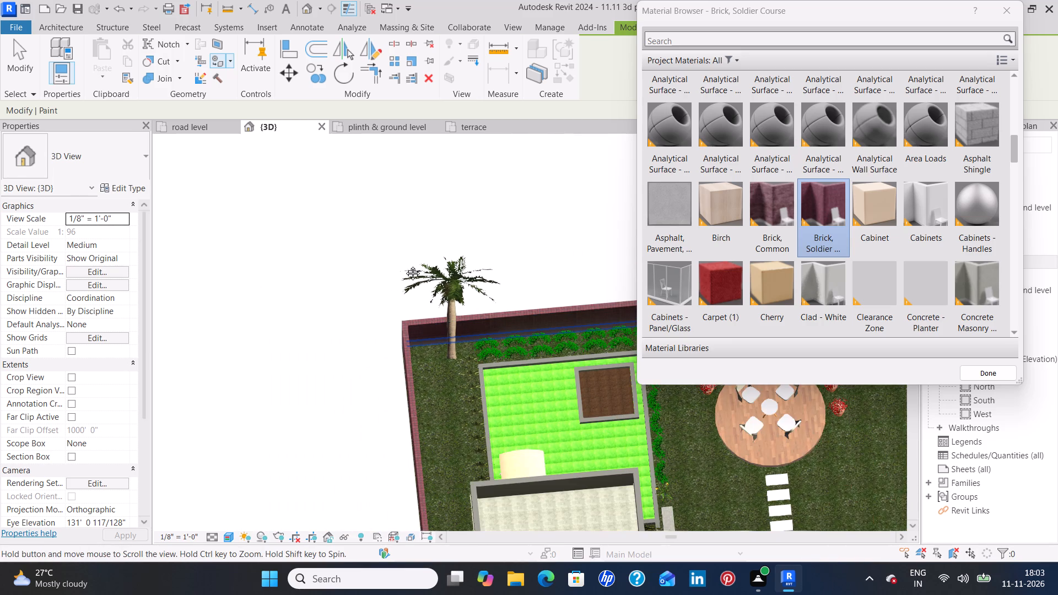
middle_drag(423, 402, 371, 280)
middle_drag(396, 475, 363, 328)
middle_drag(427, 474, 405, 398)
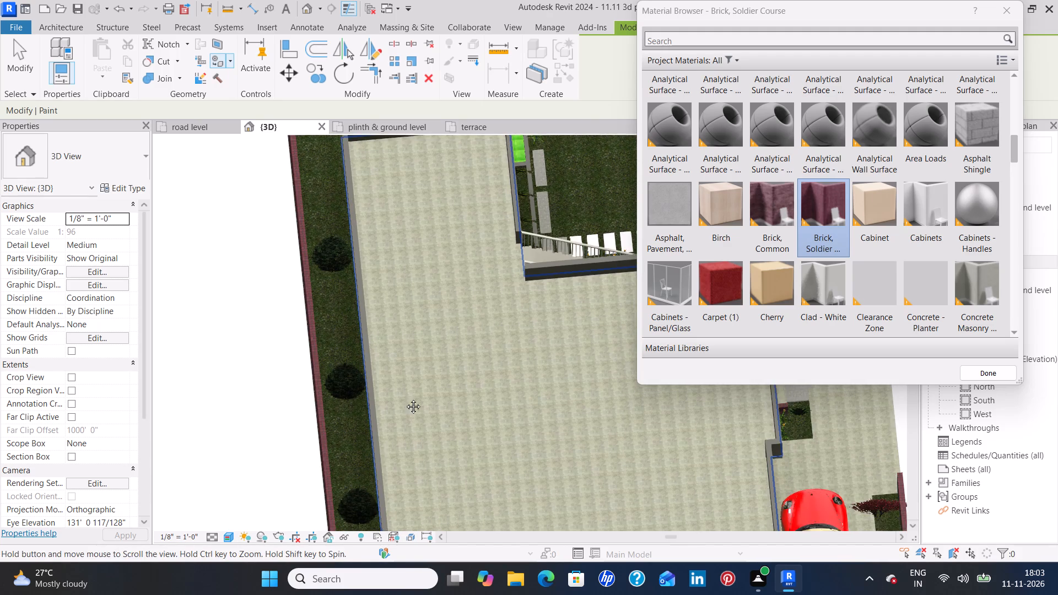
middle_drag(405, 398, 396, 313)
scroll(494, 441, down, 3)
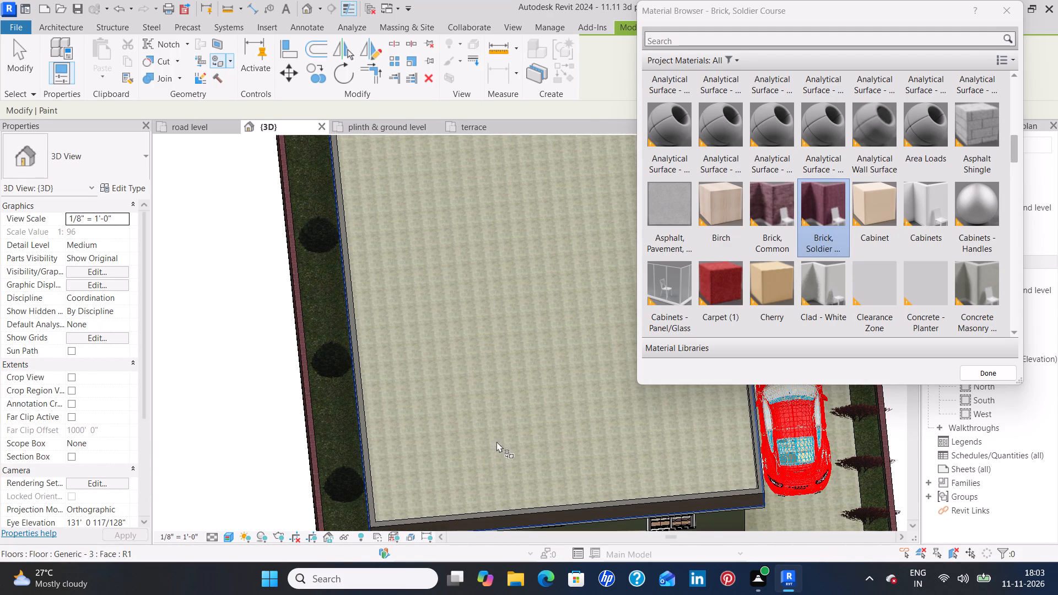
middle_drag(537, 462, 553, 369)
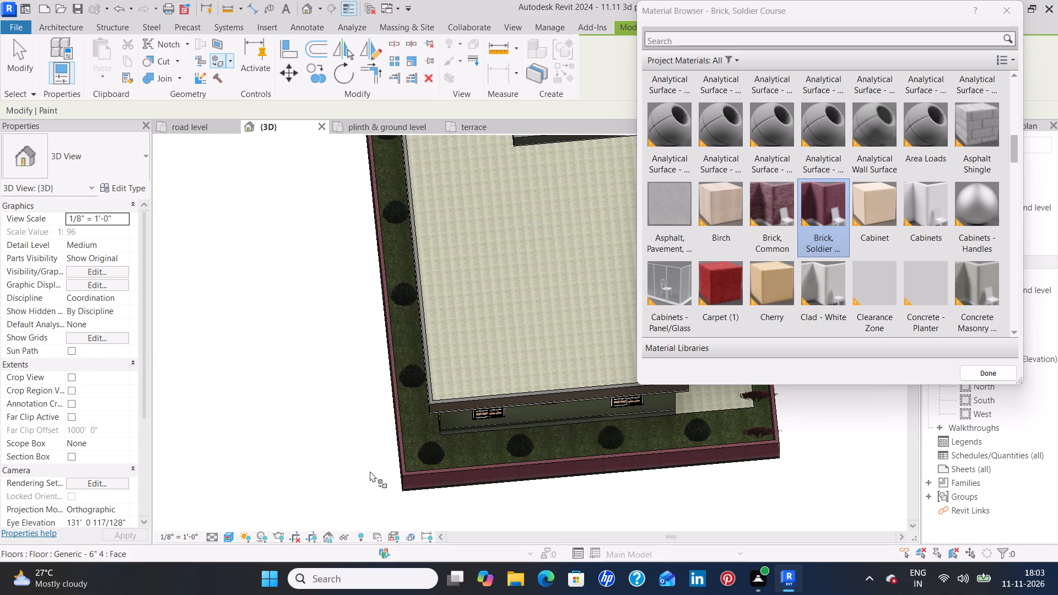
shift+middle_drag(370, 471, 639, 499)
middle_drag(417, 286, 238, 434)
scroll(386, 364, down, 2)
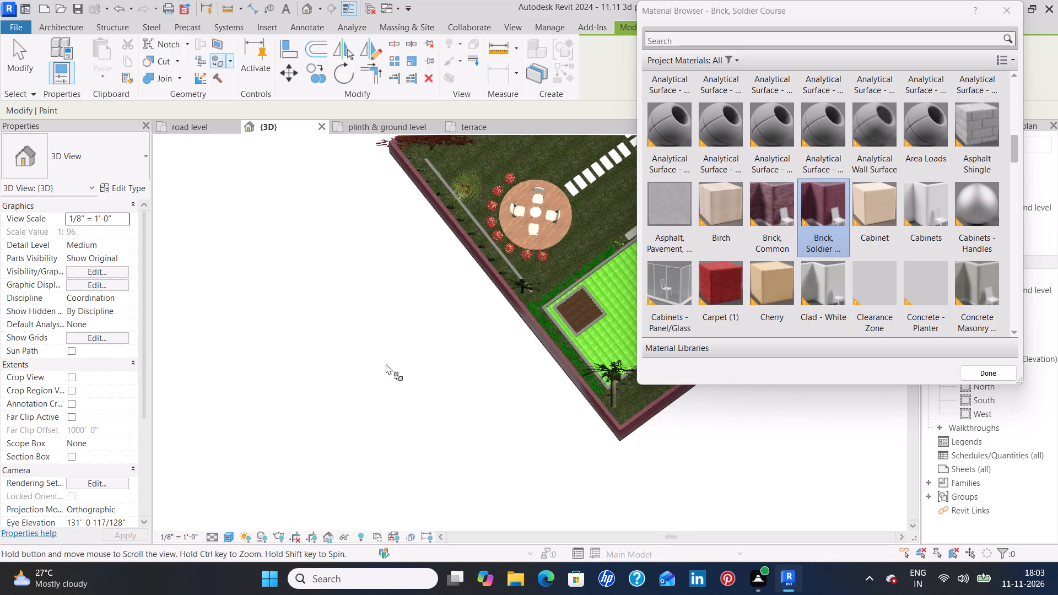
scroll(386, 364, down, 3)
shift+middle_drag(473, 410, 515, 278)
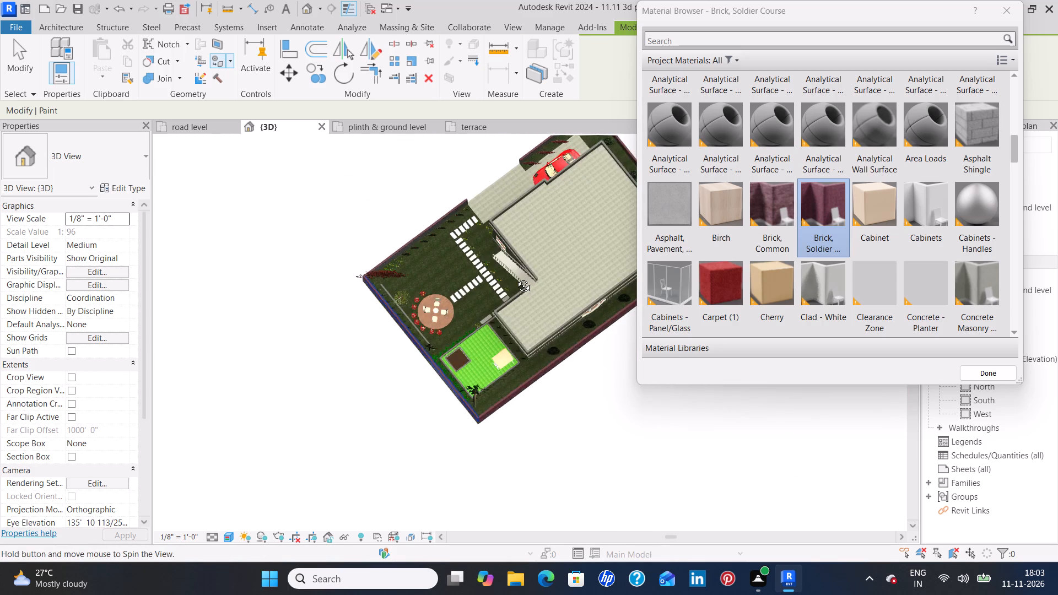
shift+middle_drag(515, 278, 517, 263)
middle_drag(495, 288, 409, 417)
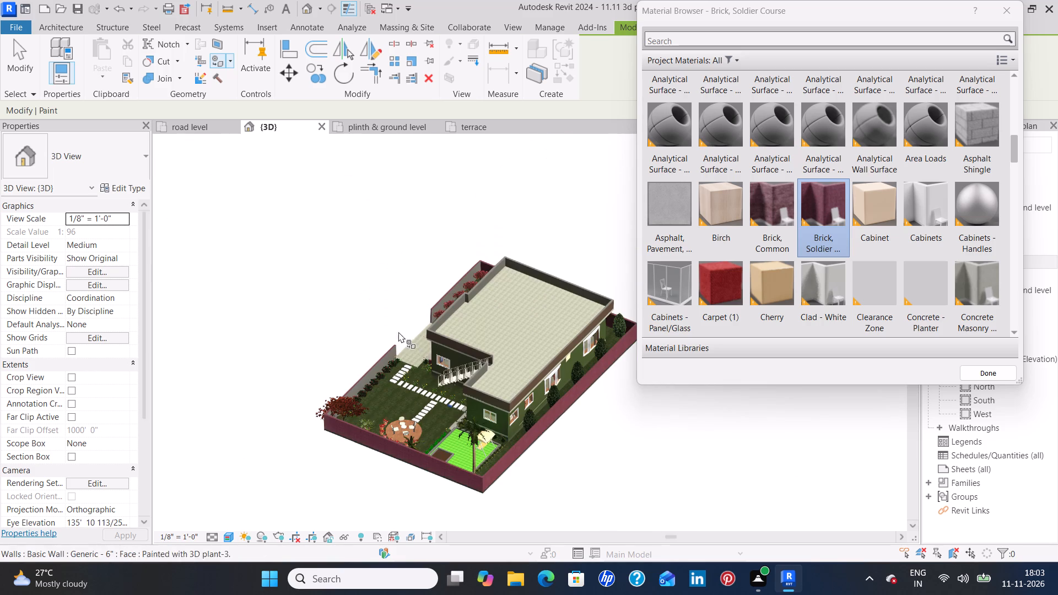
scroll(382, 365, up, 12)
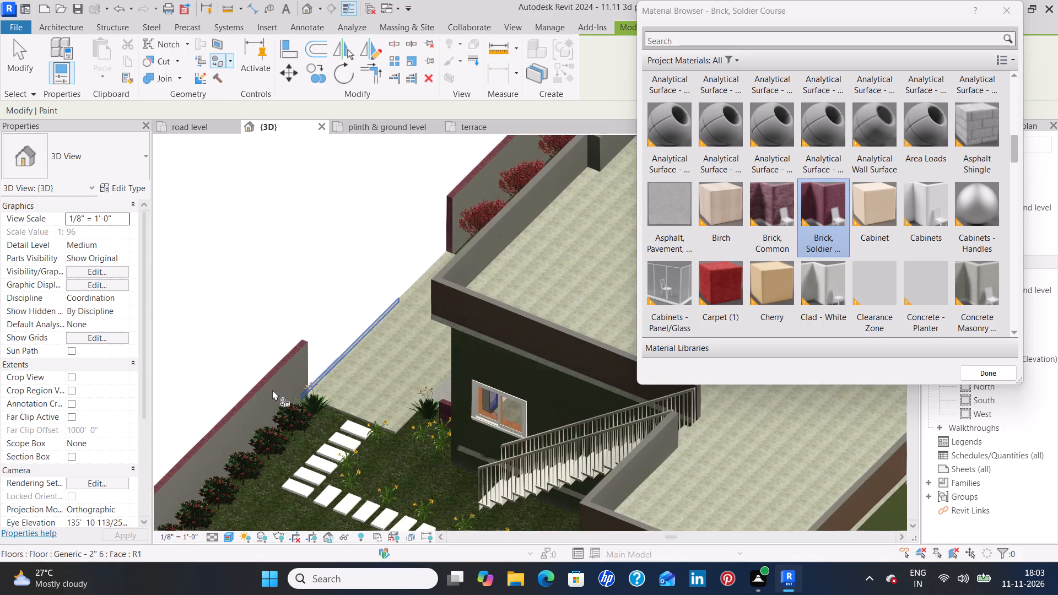
click(272, 392)
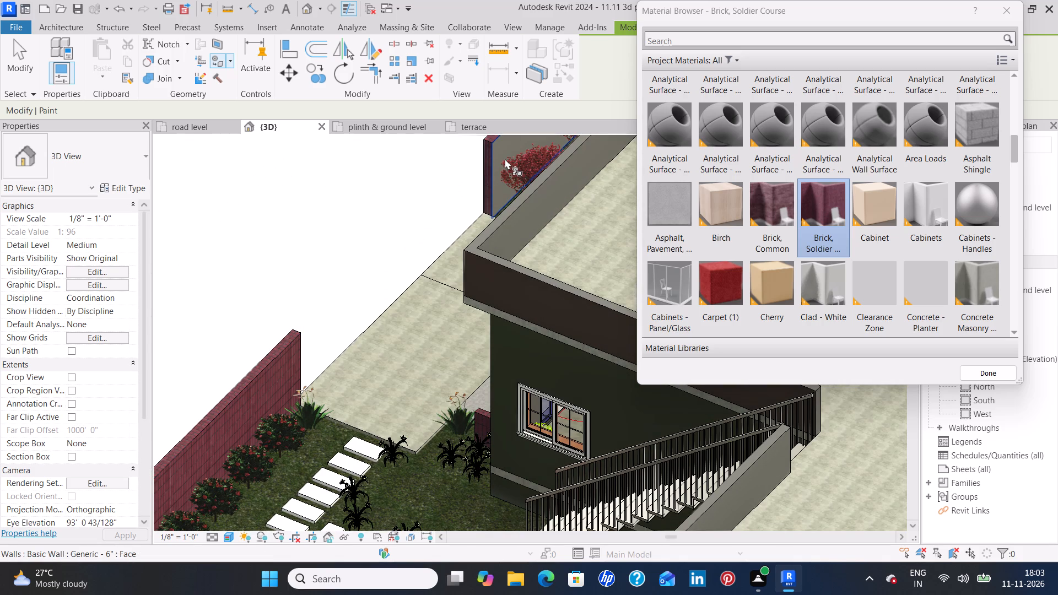
click(505, 159)
scroll(487, 372, down, 8)
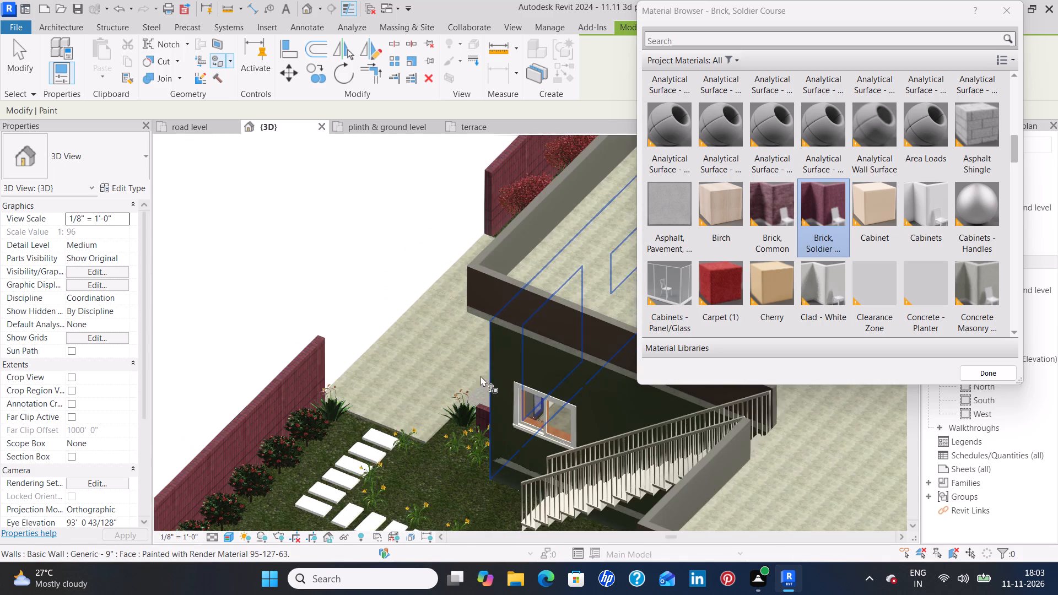
Paint the inner face of the side boundary wall beside the palm with Brick, Soldier Course.
scroll(481, 376, down, 1)
shift+middle_drag(411, 426, 513, 435)
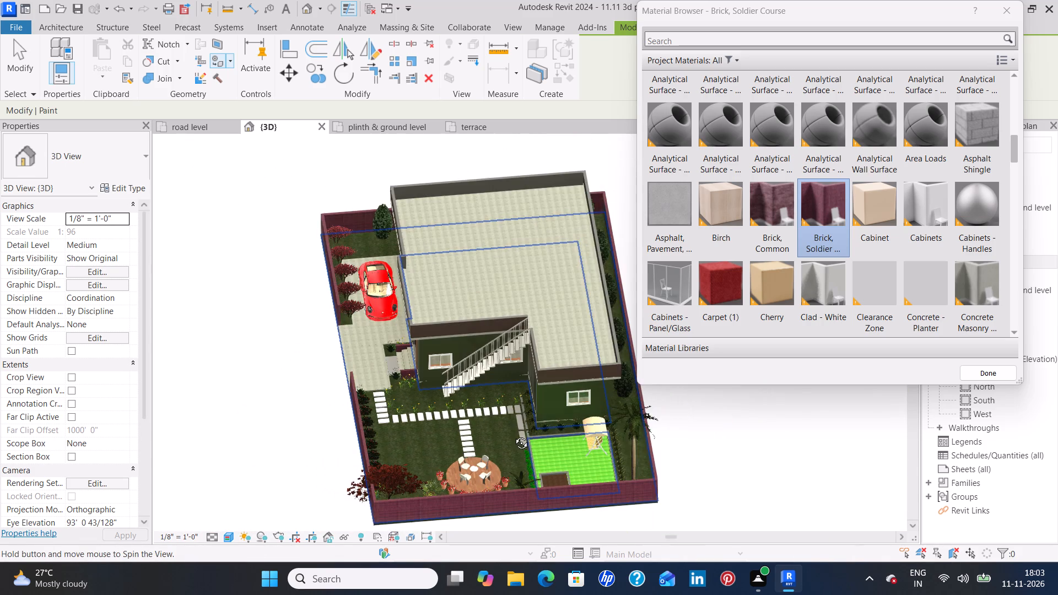
shift+middle_drag(513, 435, 526, 436)
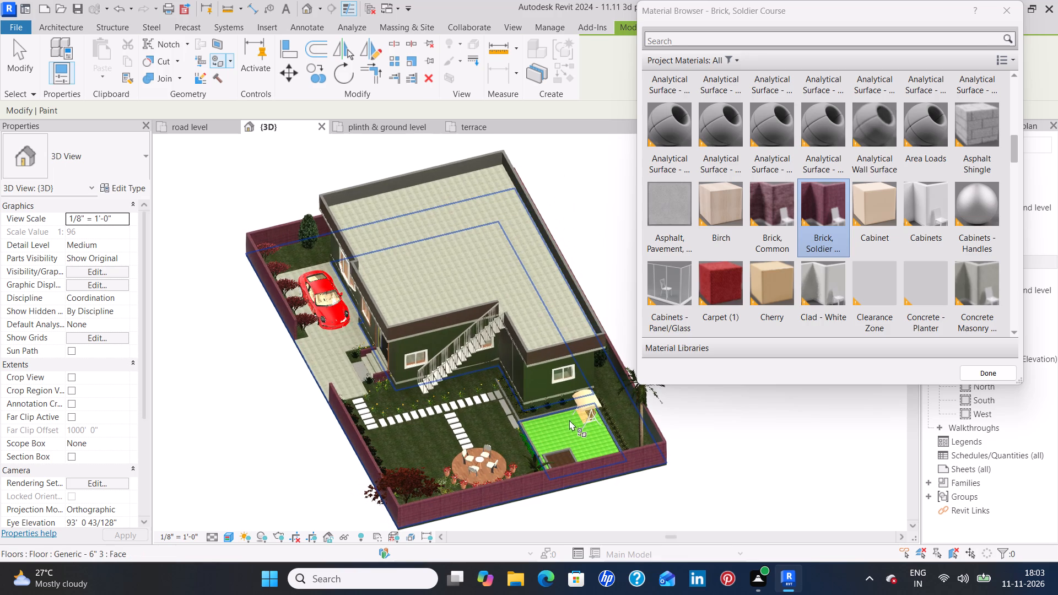
scroll(616, 363, up, 7)
click(614, 363)
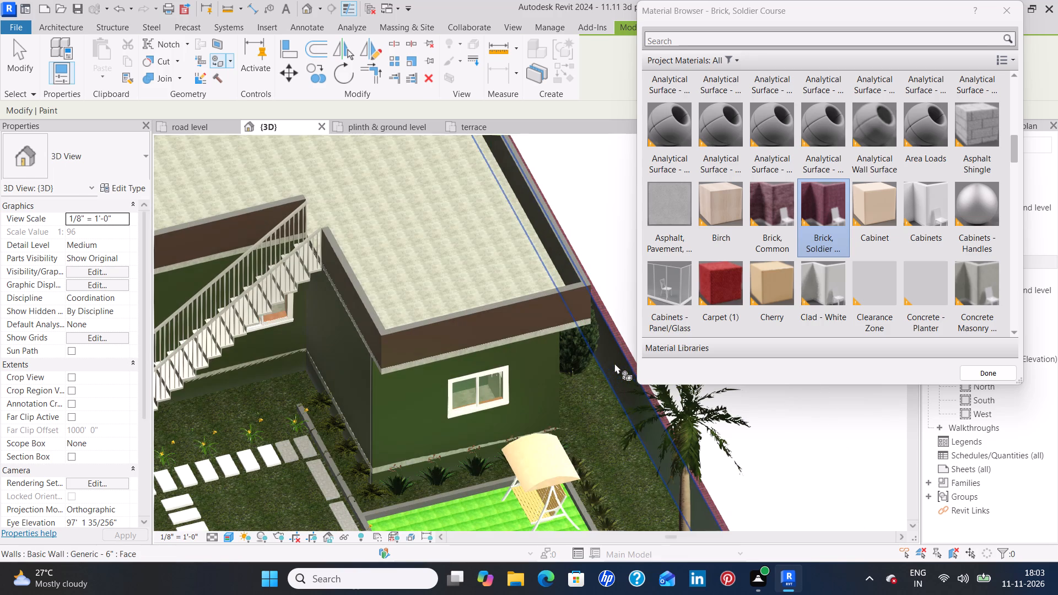
scroll(517, 440, down, 4)
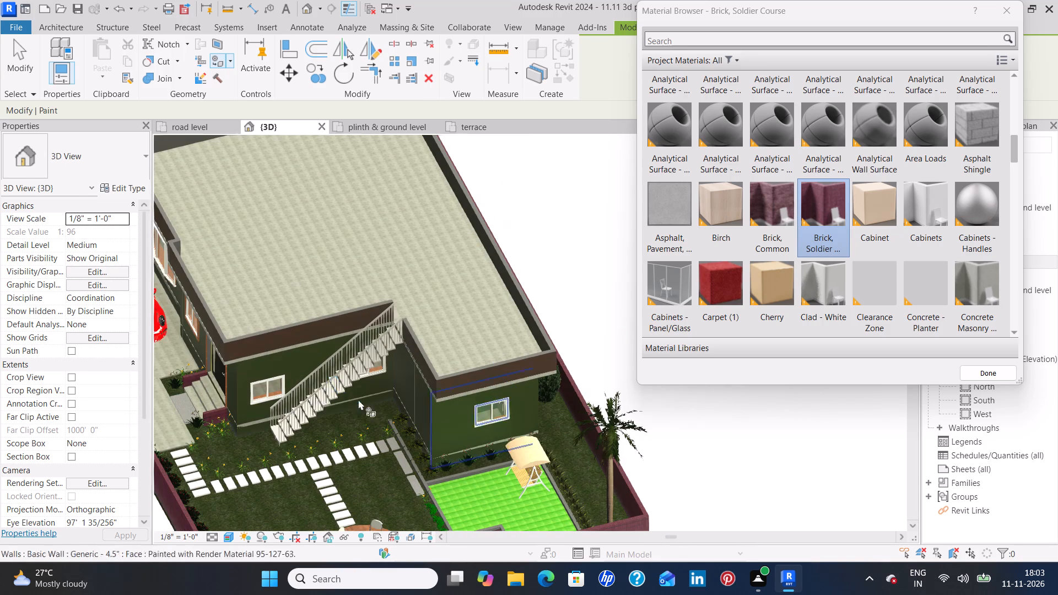
Choose the 3D plant-3 material and paint the inner face of the long roof parapet on the palm side.
scroll(798, 270, up, 4)
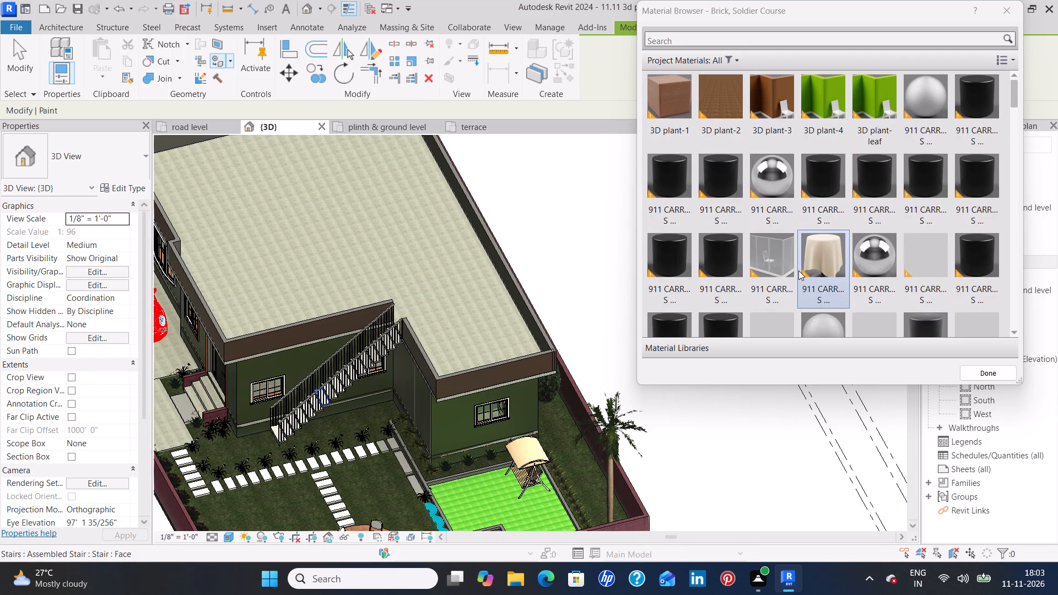
scroll(798, 271, down, 6)
scroll(798, 271, up, 10)
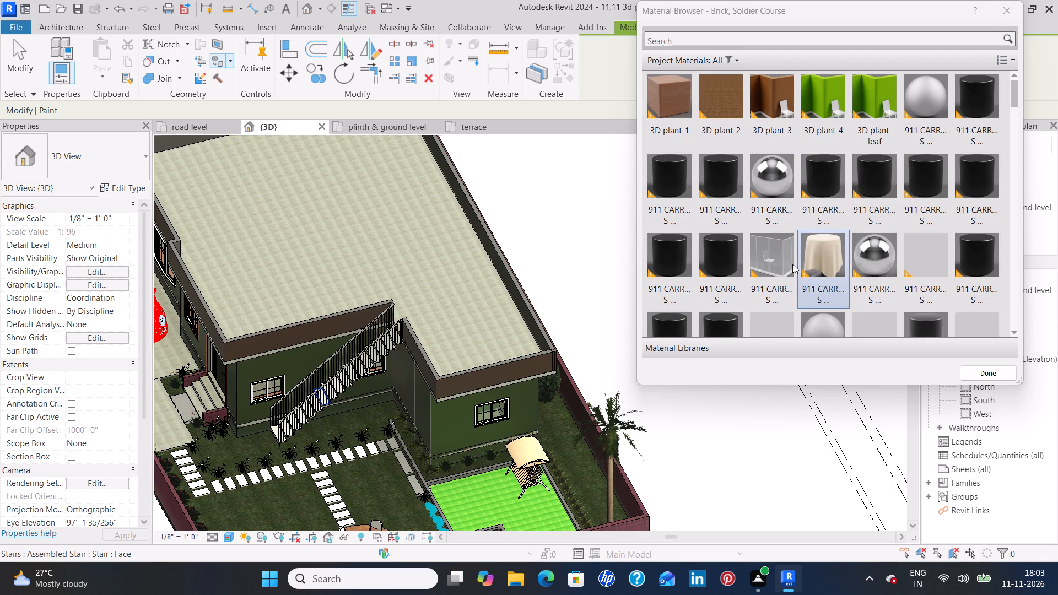
click(765, 101)
scroll(485, 365, up, 2)
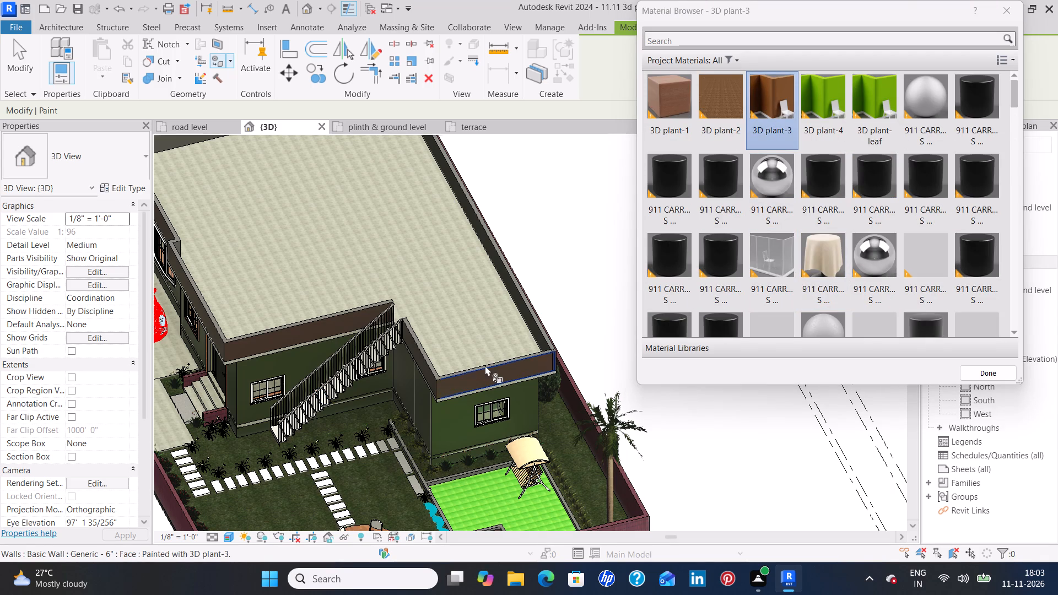
scroll(485, 365, up, 6)
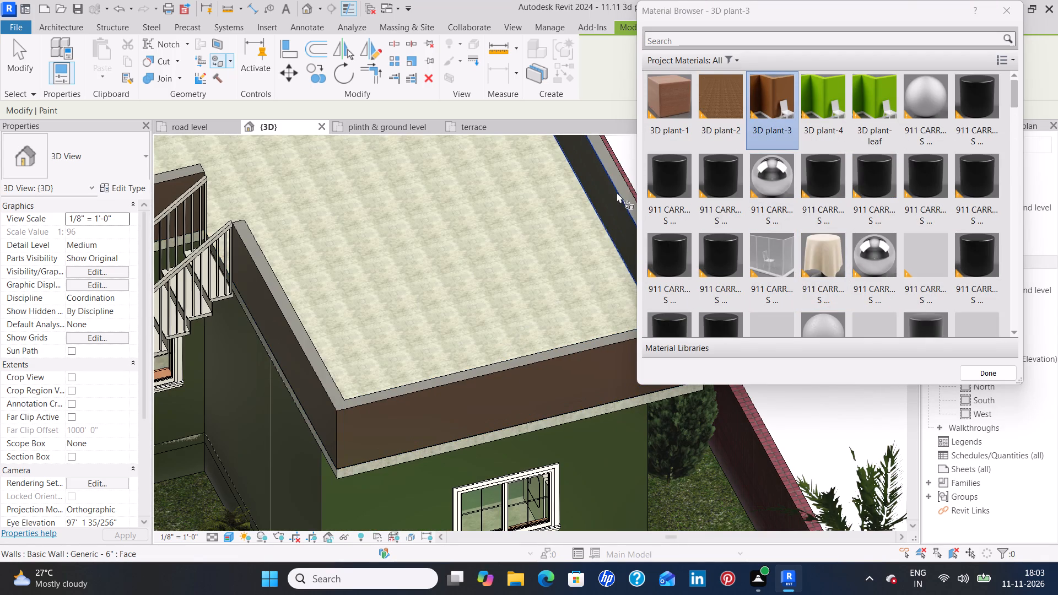
click(617, 192)
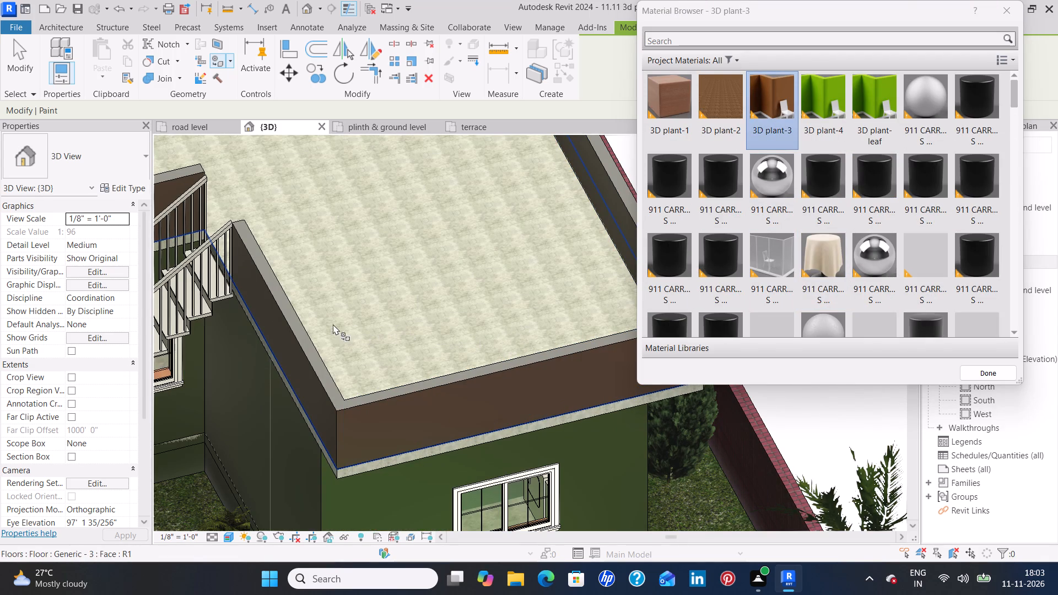
Paint the inner and top faces of the projecting wing's stair-side parapet and the adjoining front parapet's top face with 3D plant-3.
click(304, 338)
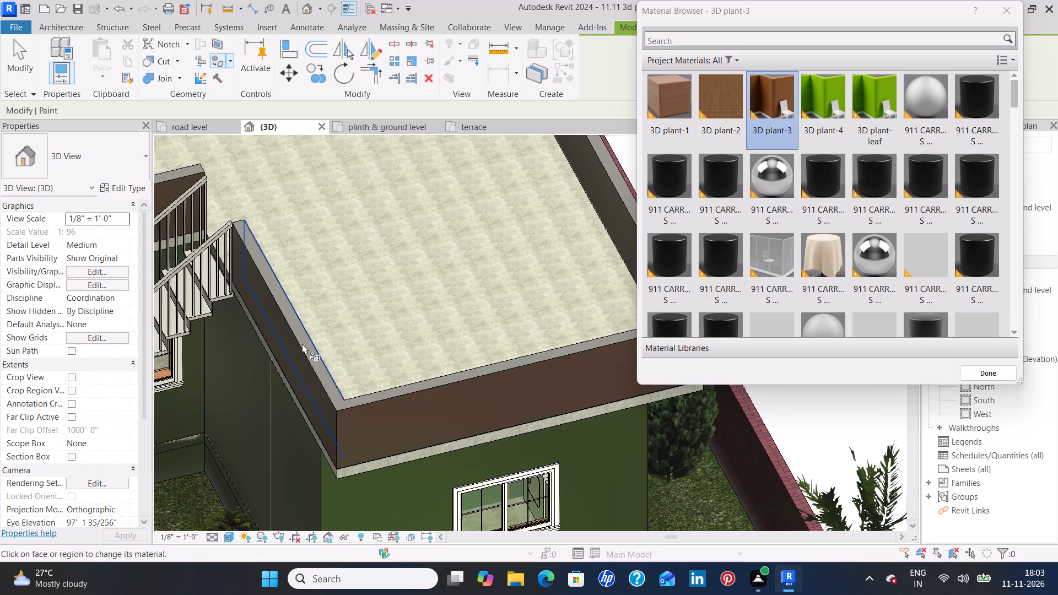
scroll(302, 343, up, 9)
click(312, 337)
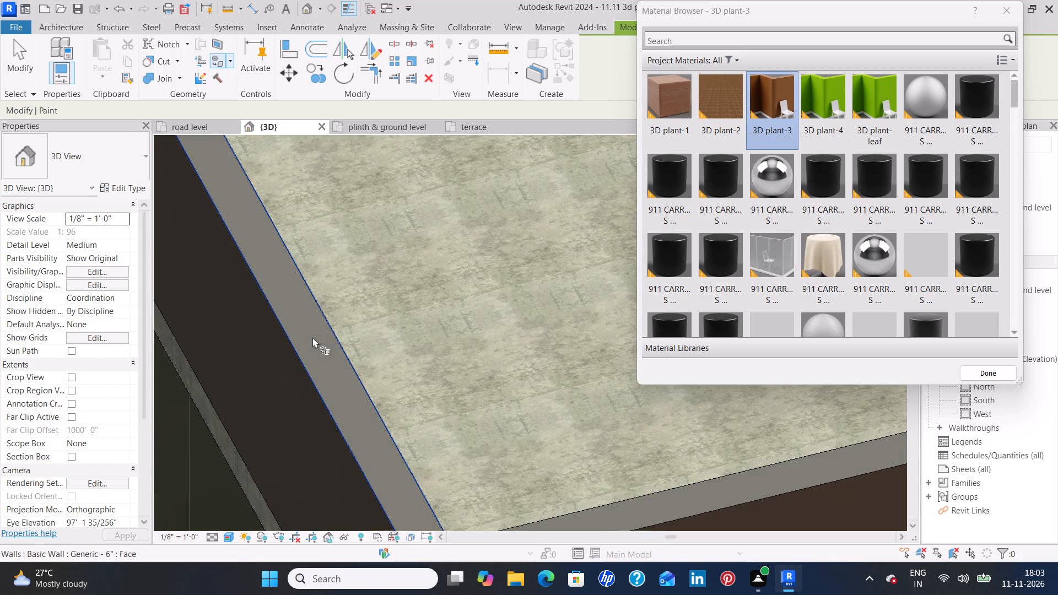
click(675, 498)
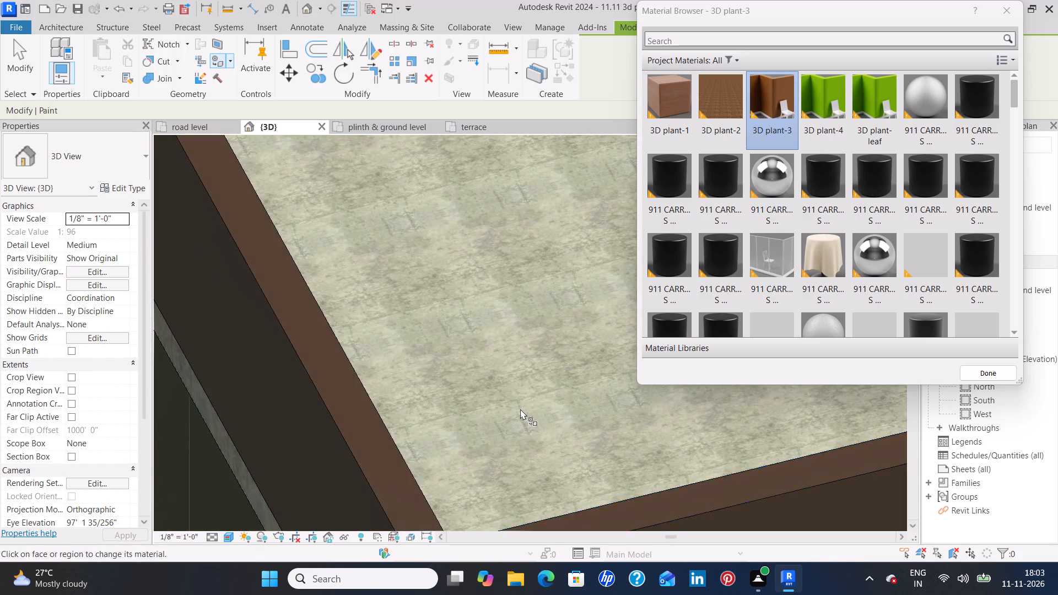
Paint the inner and top faces of the front roof parapet behind the staircase with 3D plant-3.
scroll(520, 409, down, 14)
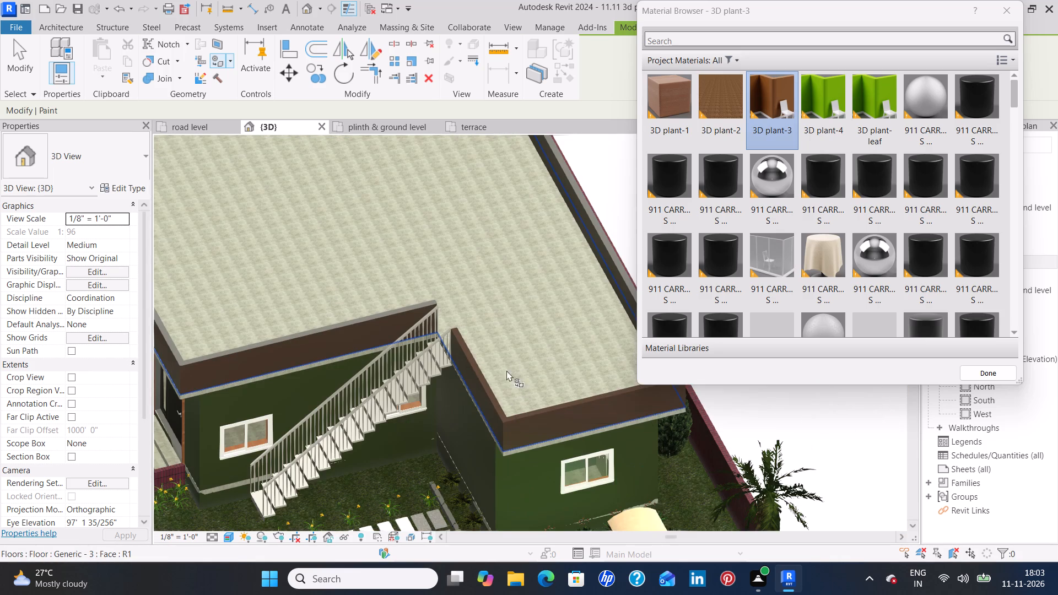
scroll(336, 326, up, 8)
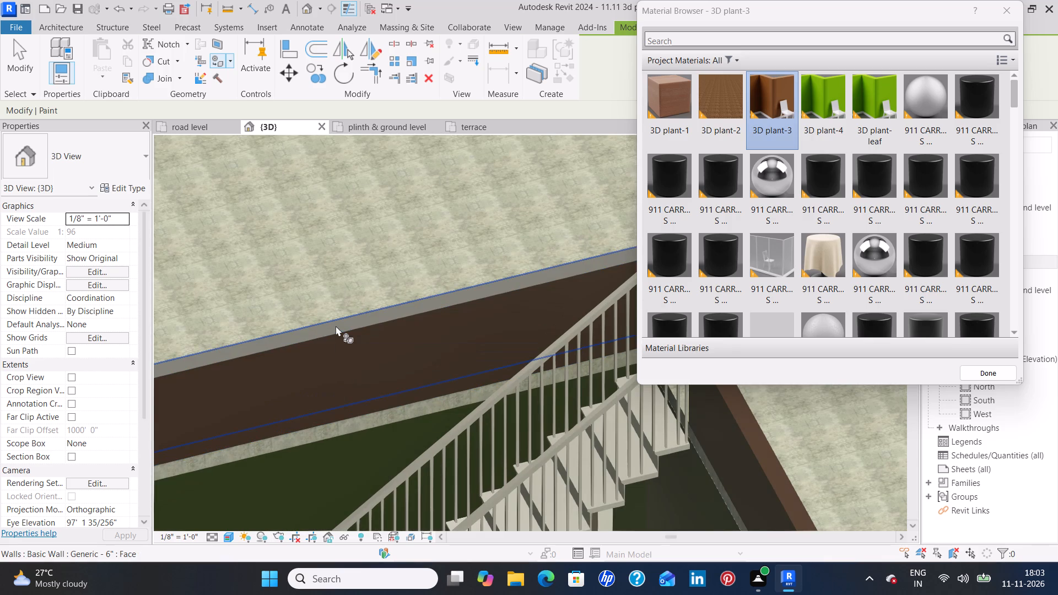
scroll(336, 326, up, 4)
click(351, 315)
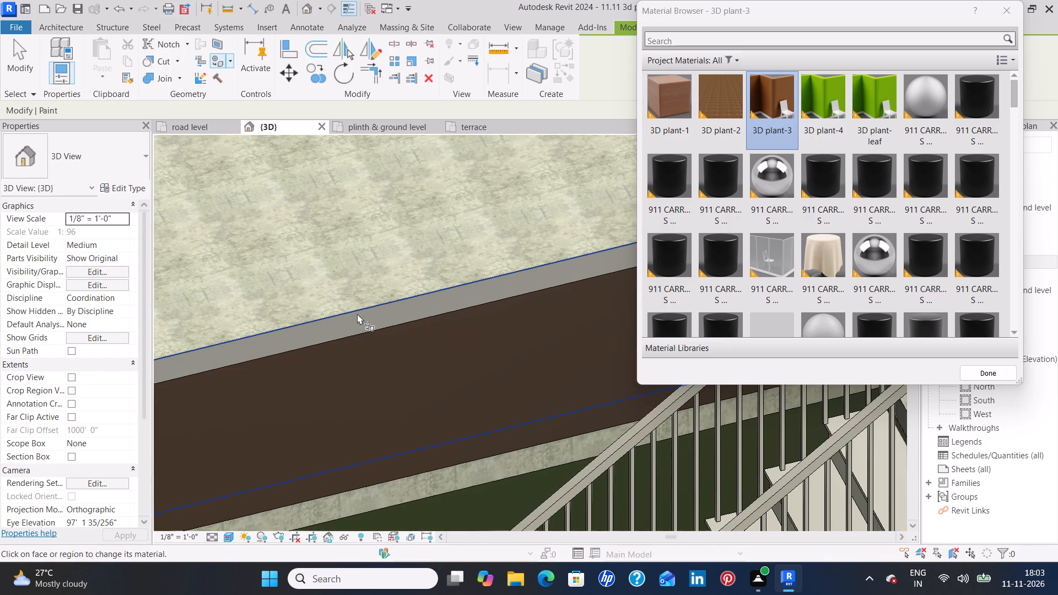
click(358, 322)
Paint the inner and top faces of the car-side roof parapet nearest the entrance with 3D plant-3.
scroll(263, 354, down, 4)
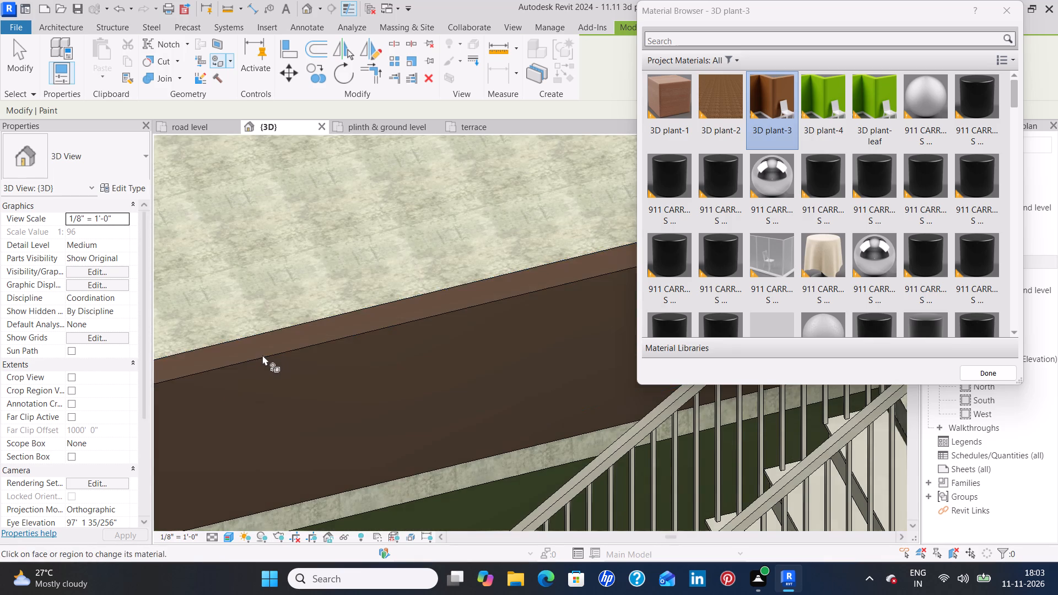
scroll(262, 355, down, 10)
middle_drag(263, 357, 500, 365)
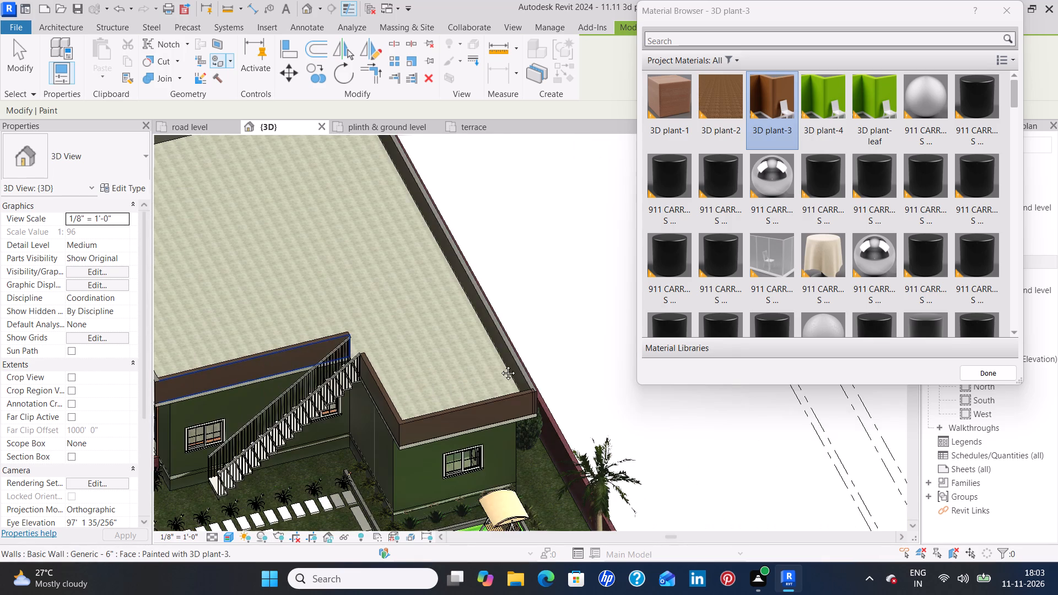
middle_drag(500, 365, 564, 365)
scroll(412, 307, up, 4)
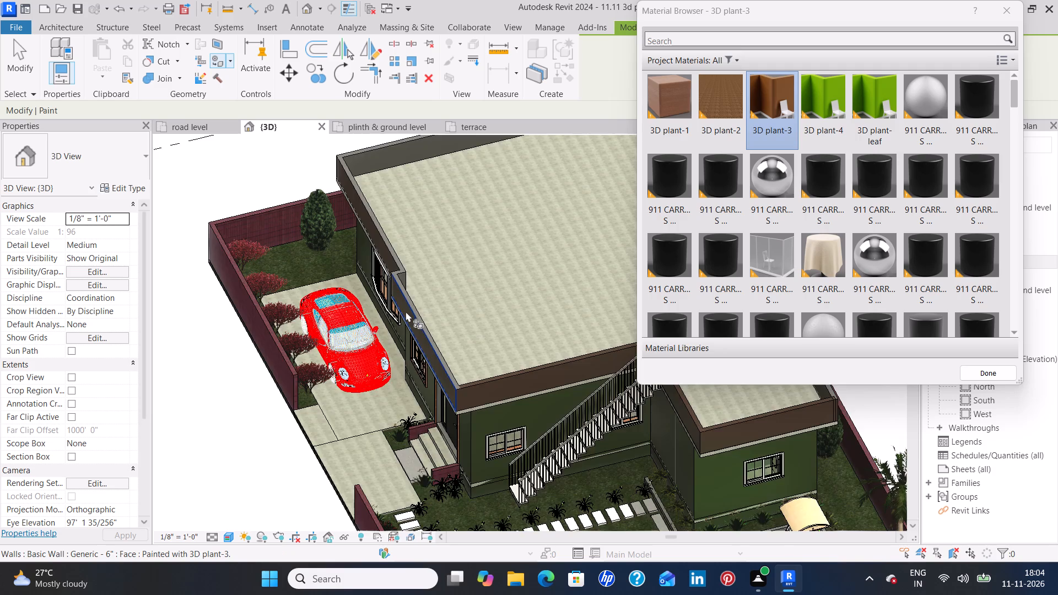
scroll(407, 312, up, 5)
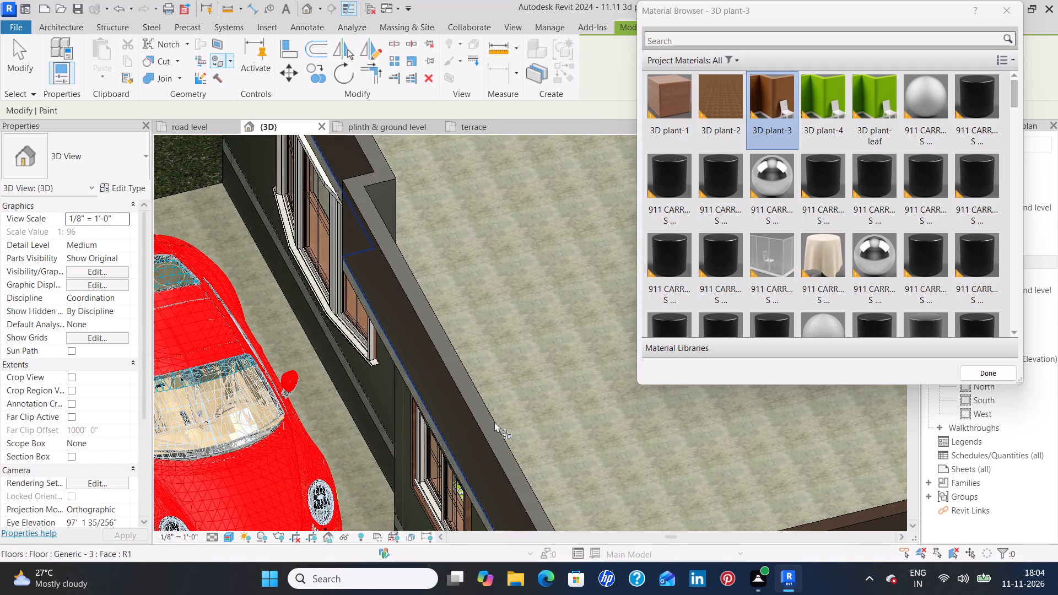
click(494, 421)
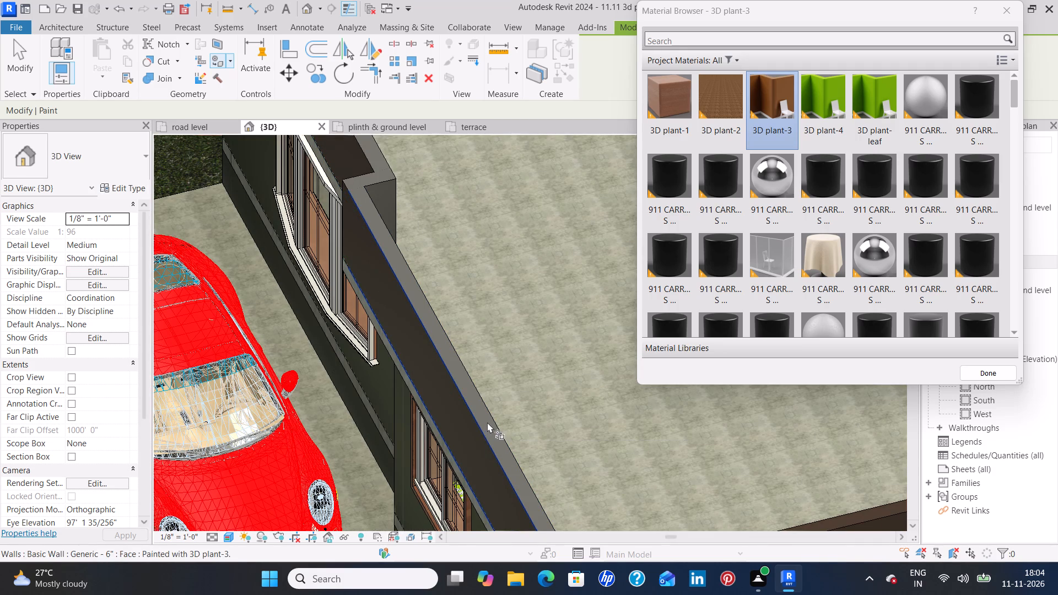
click(486, 422)
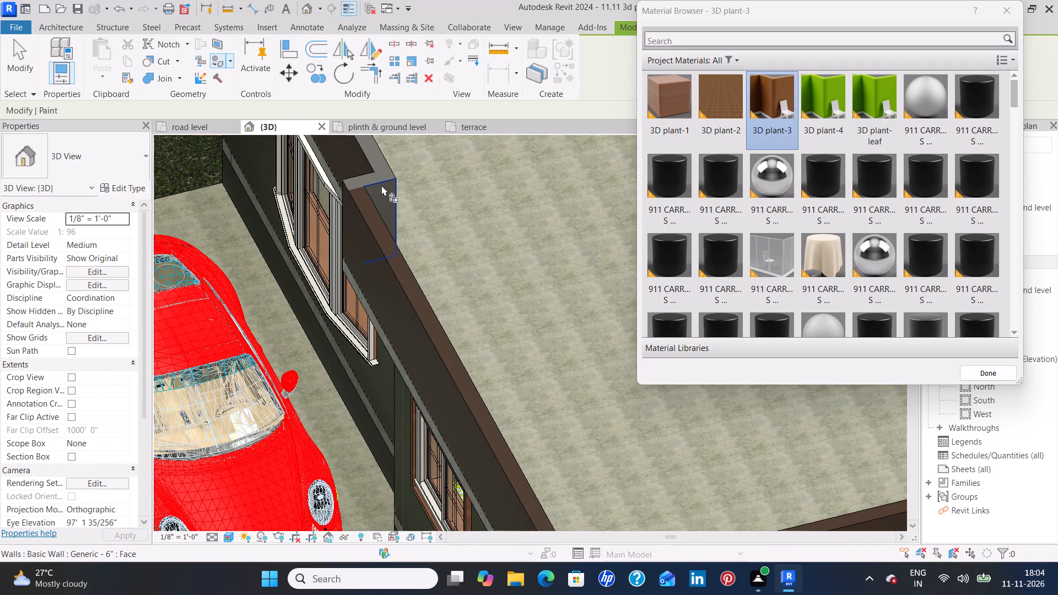
Paint the inner and top faces of the short return and the rear segment of the car-side roof parapet with 3D plant-3.
click(383, 185)
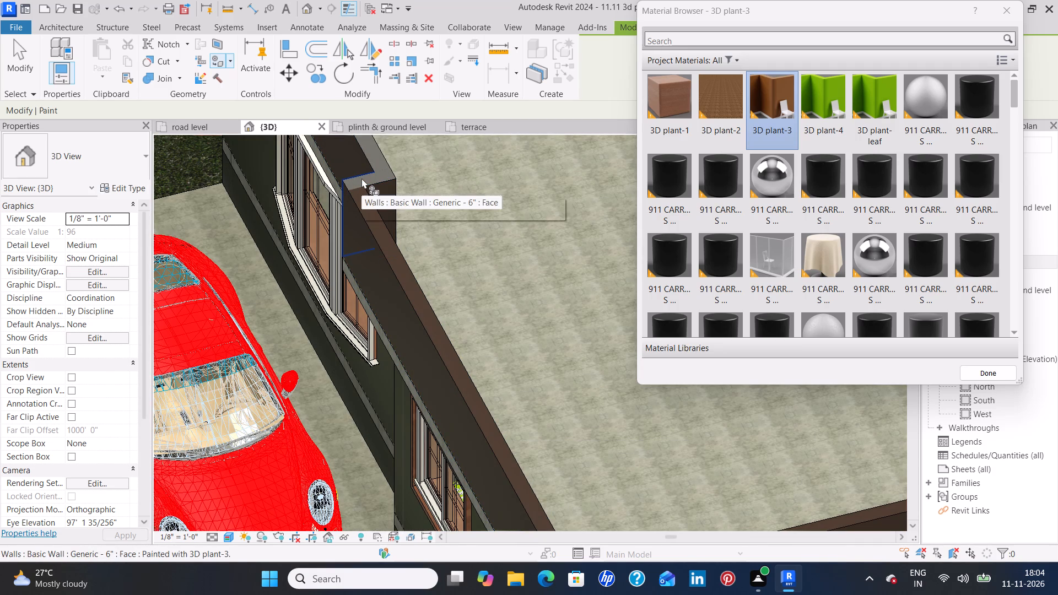
scroll(363, 177, up, 7)
middle_drag(376, 170, 380, 234)
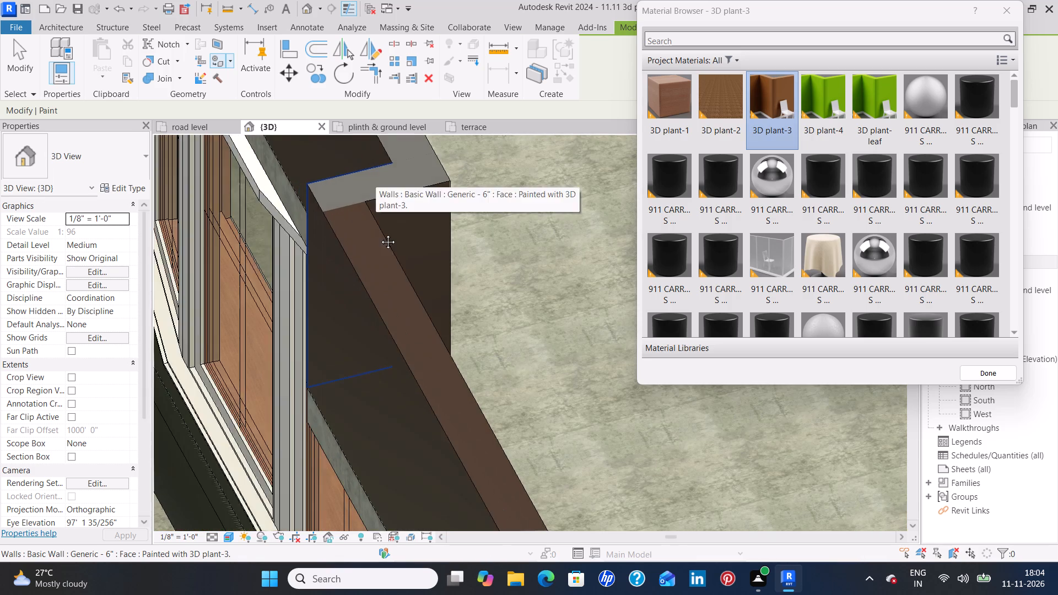
middle_drag(380, 234, 380, 246)
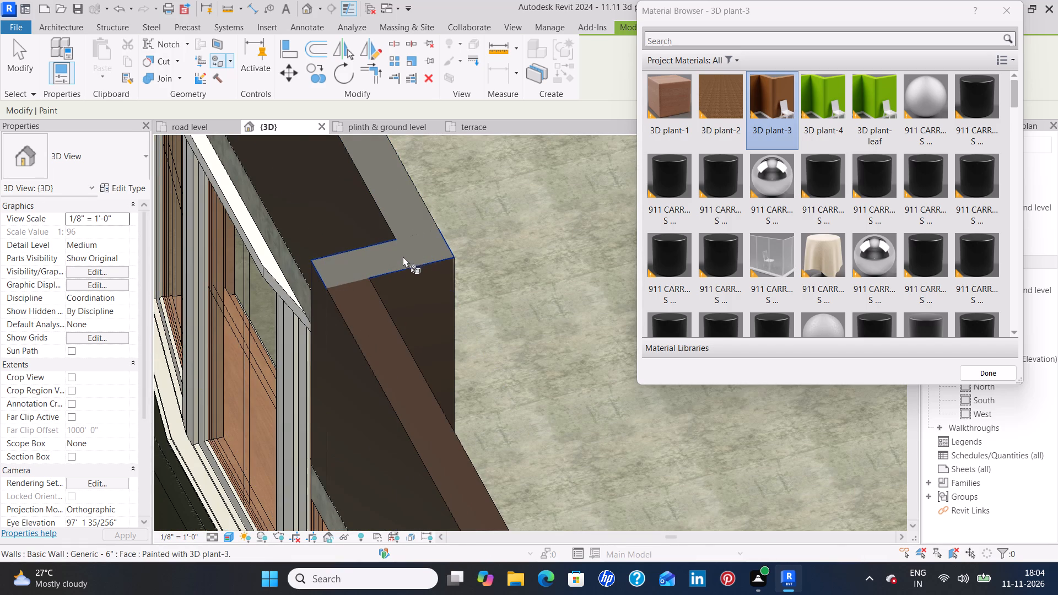
click(403, 256)
click(415, 194)
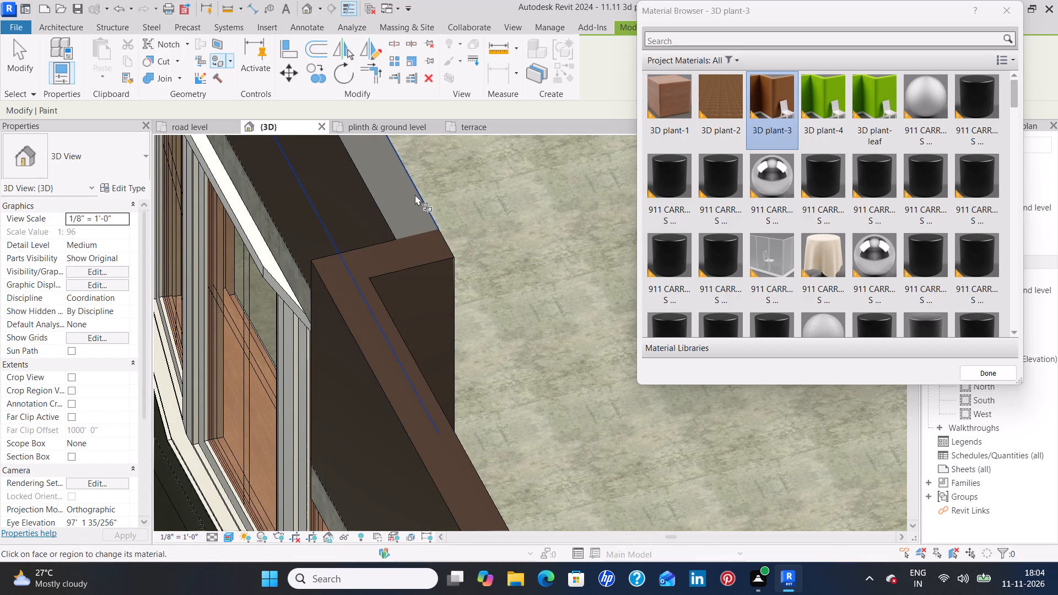
click(404, 212)
Paint the inner and top faces of the rear roof parapet with 3D plant-3.
scroll(421, 202, down, 17)
middle_drag(434, 201, 435, 204)
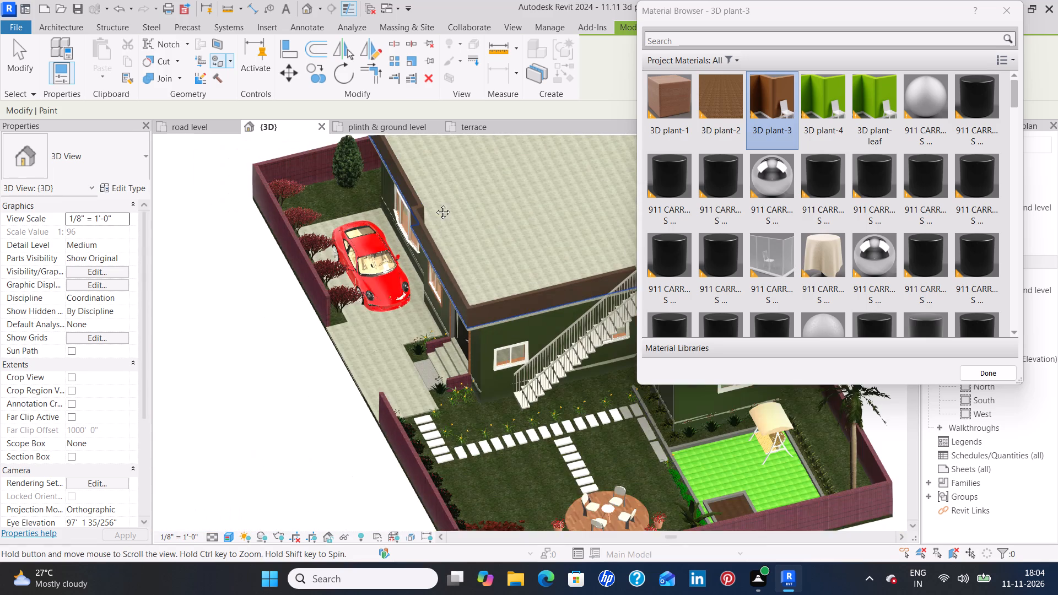
middle_drag(435, 204, 449, 400)
scroll(445, 320, down, 1)
scroll(438, 327, up, 2)
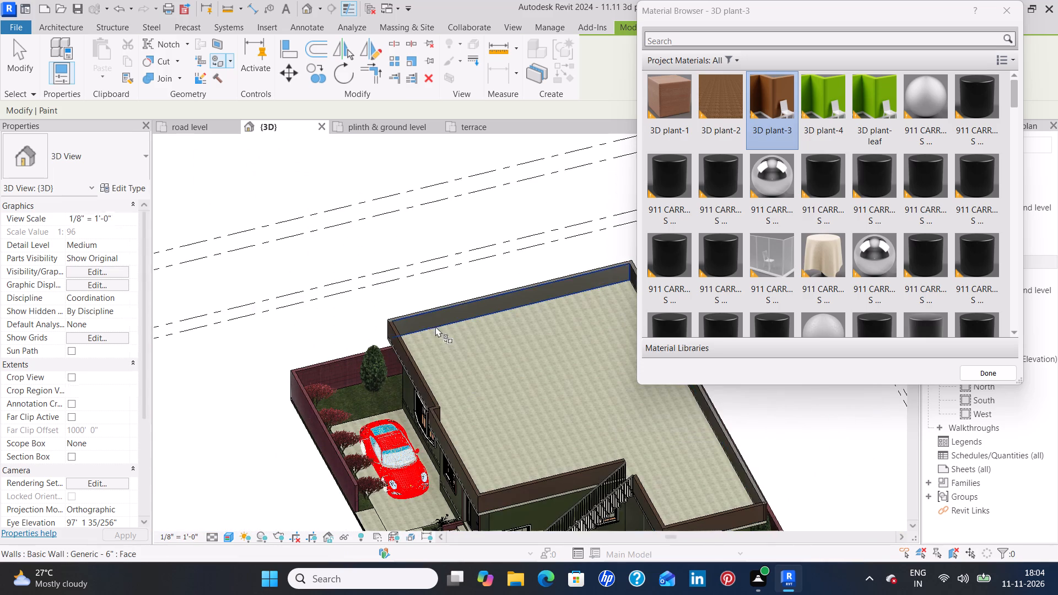
scroll(435, 326, up, 8)
scroll(317, 304, up, 2)
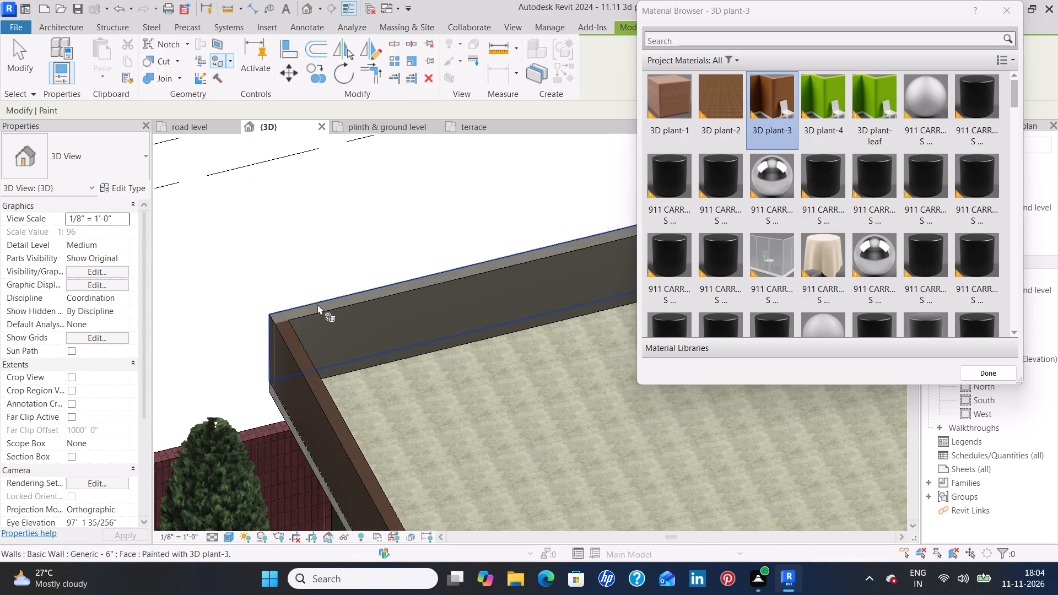
scroll(317, 304, up, 2)
click(319, 315)
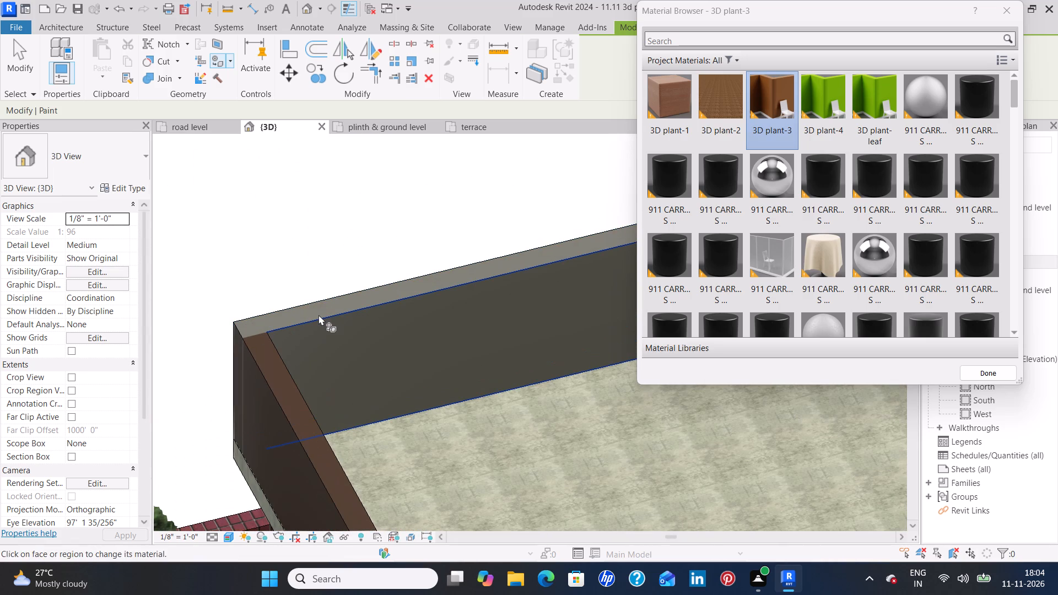
click(312, 311)
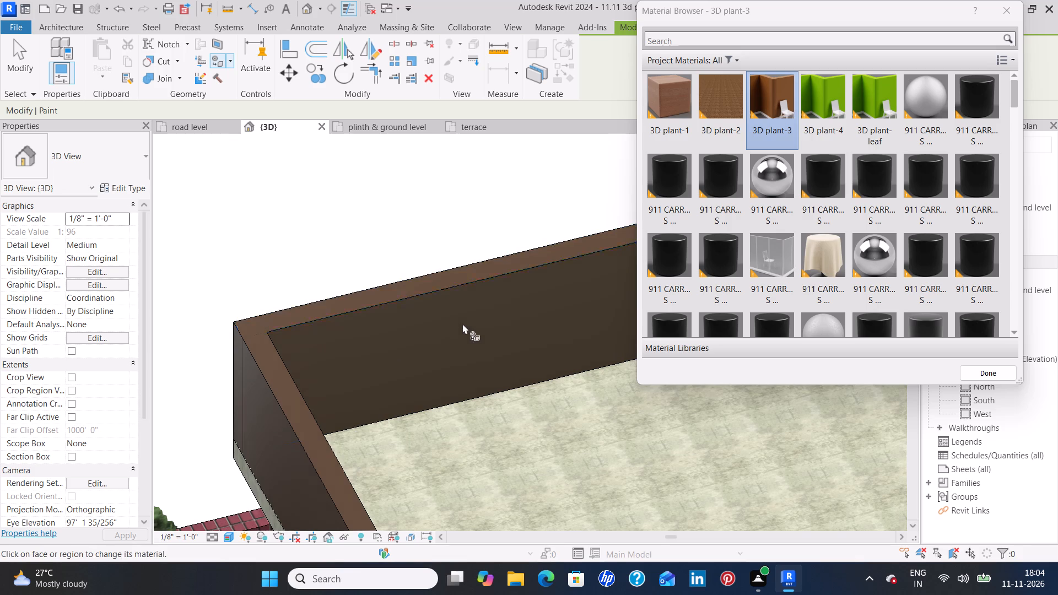
Paint the top face of the long palm-side roof parapet with 3D plant-3.
middle_drag(447, 333, 431, 343)
scroll(434, 341, down, 15)
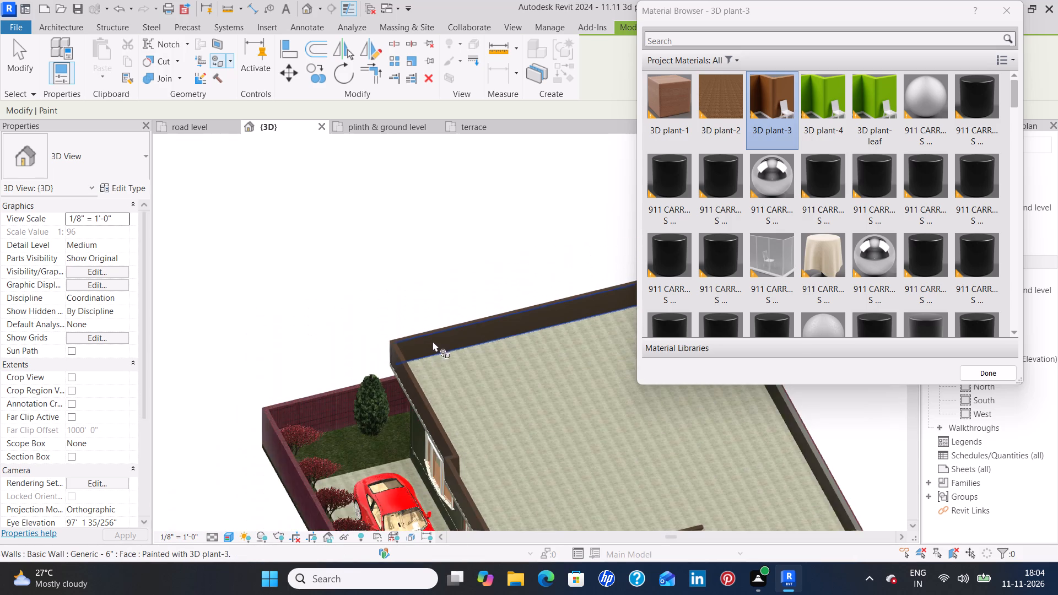
middle_drag(510, 360, 316, 342)
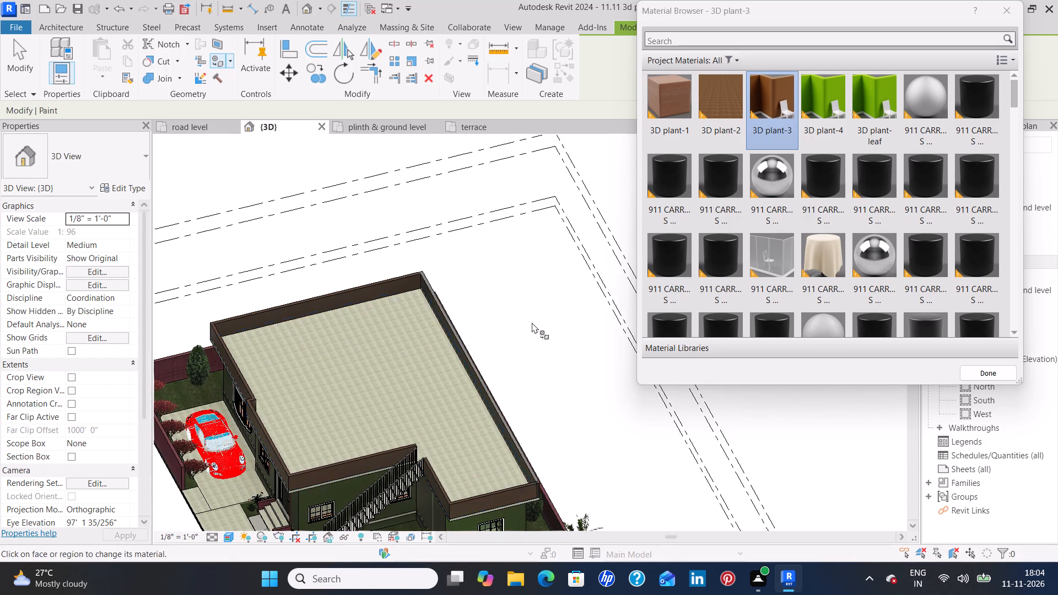
scroll(523, 324, up, 4)
scroll(464, 344, up, 9)
scroll(354, 334, up, 1)
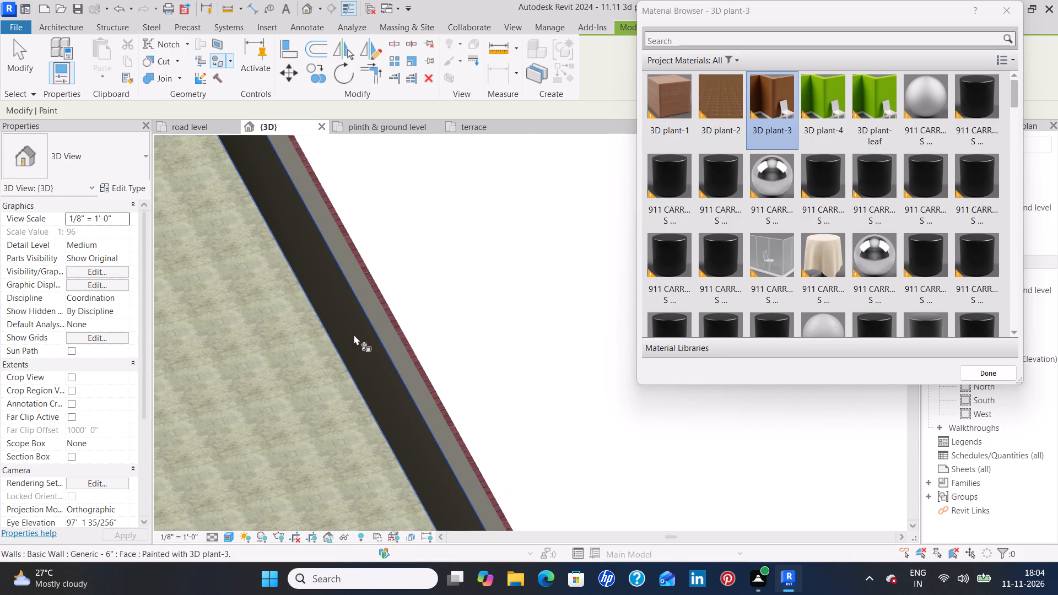
scroll(354, 334, up, 6)
click(430, 314)
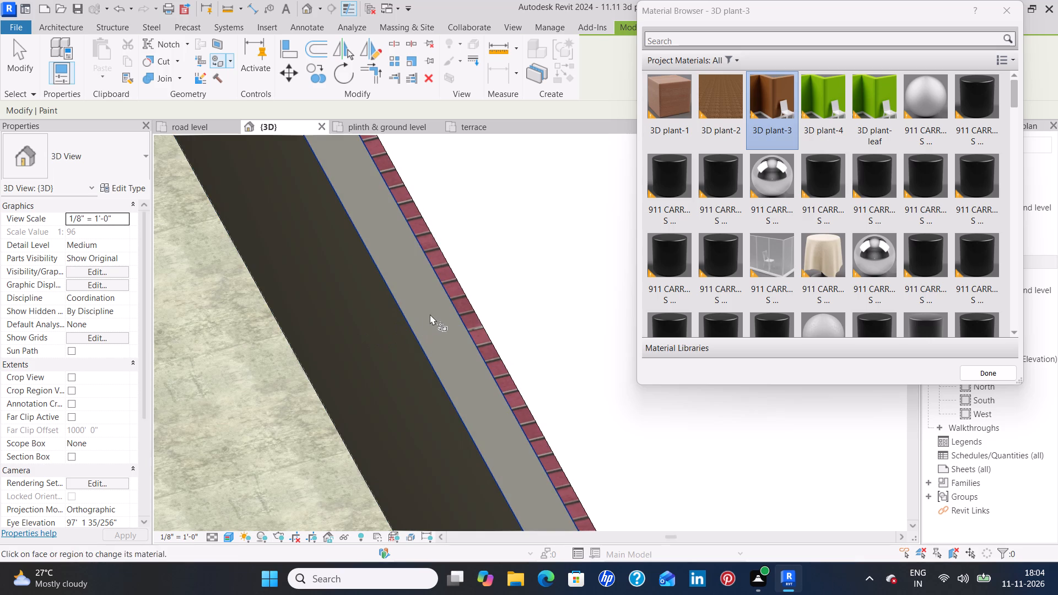
scroll(251, 350, down, 17)
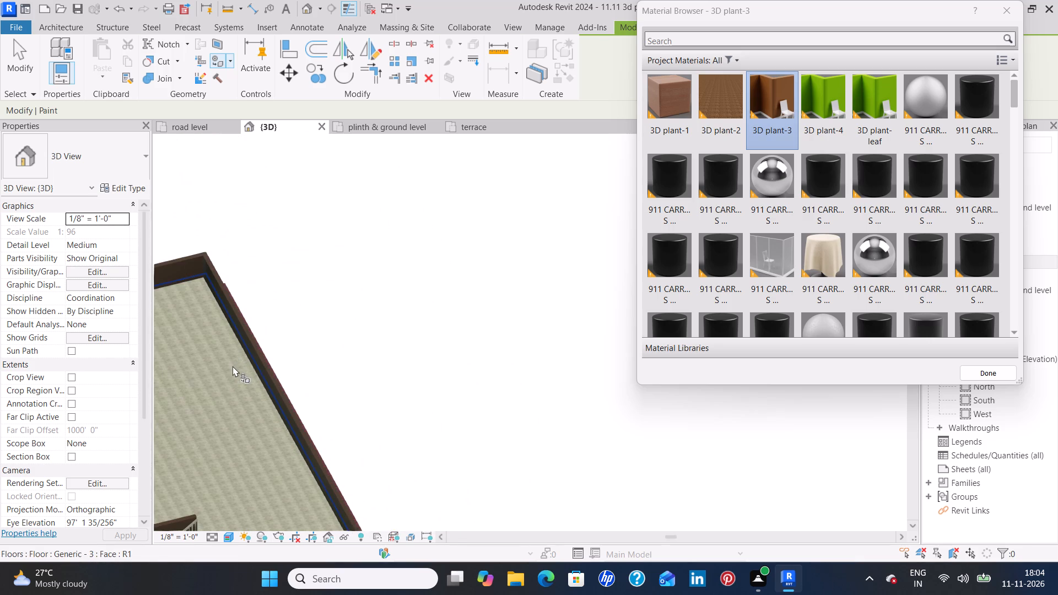
Examine the painted roof parapets and the exterior staircase from several angles, and finish painting.
middle_drag(213, 386, 389, 327)
scroll(391, 327, down, 3)
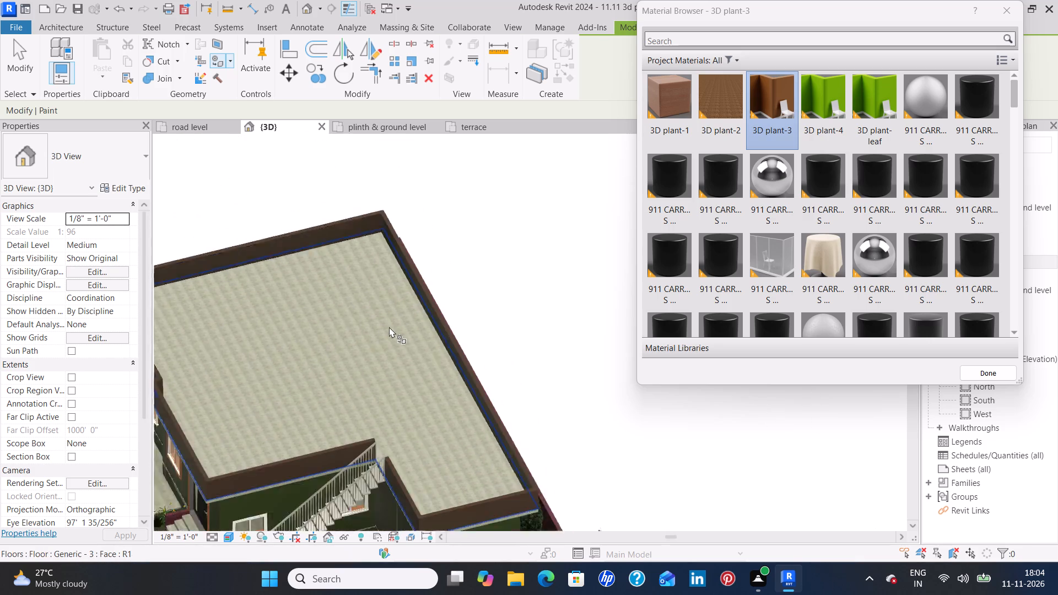
scroll(389, 327, down, 2)
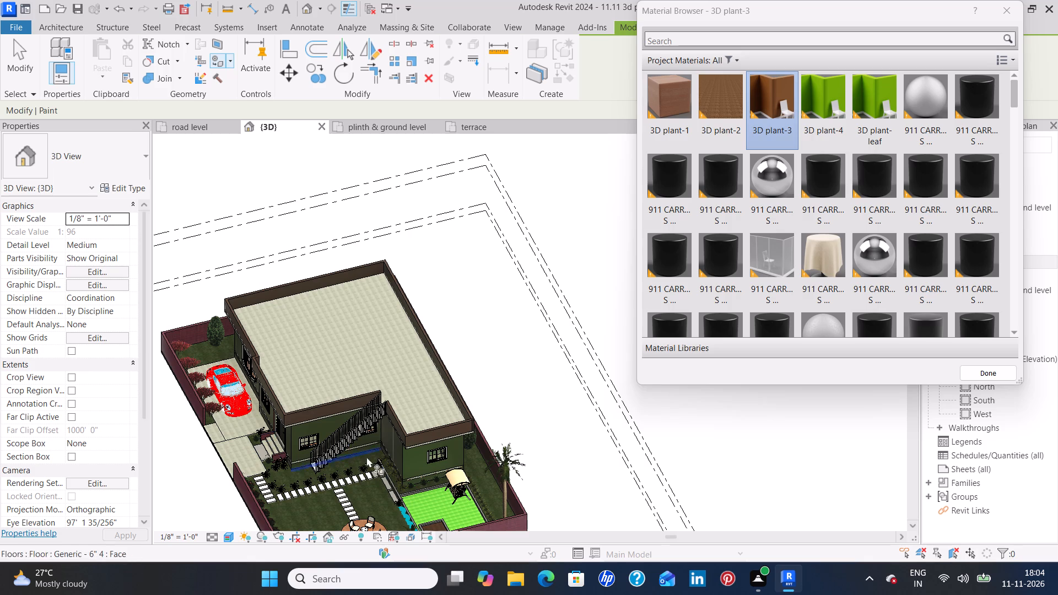
middle_drag(381, 451, 417, 380)
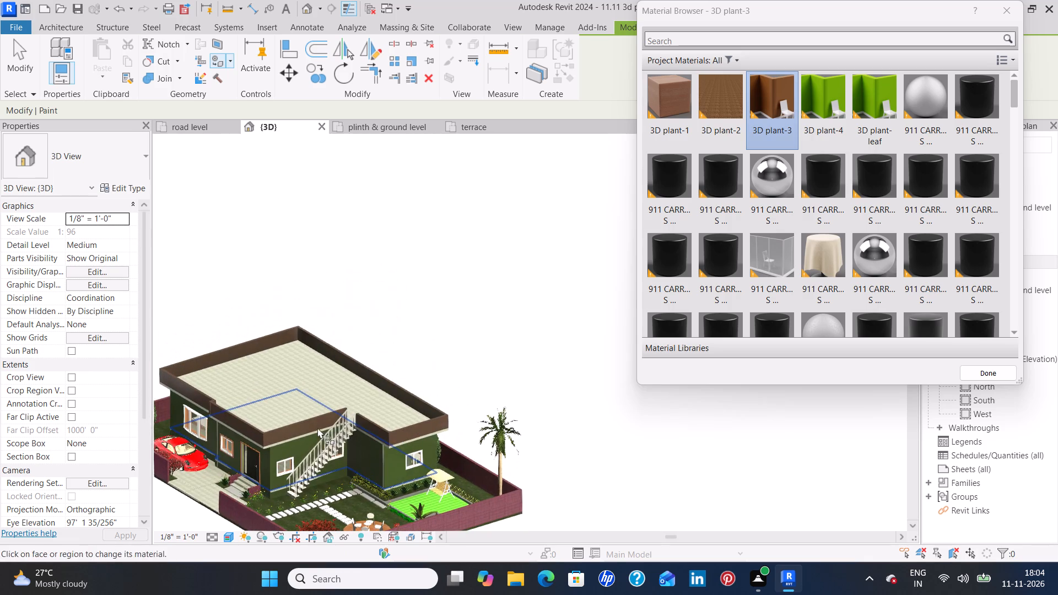
shift+middle_drag(310, 465, 409, 429)
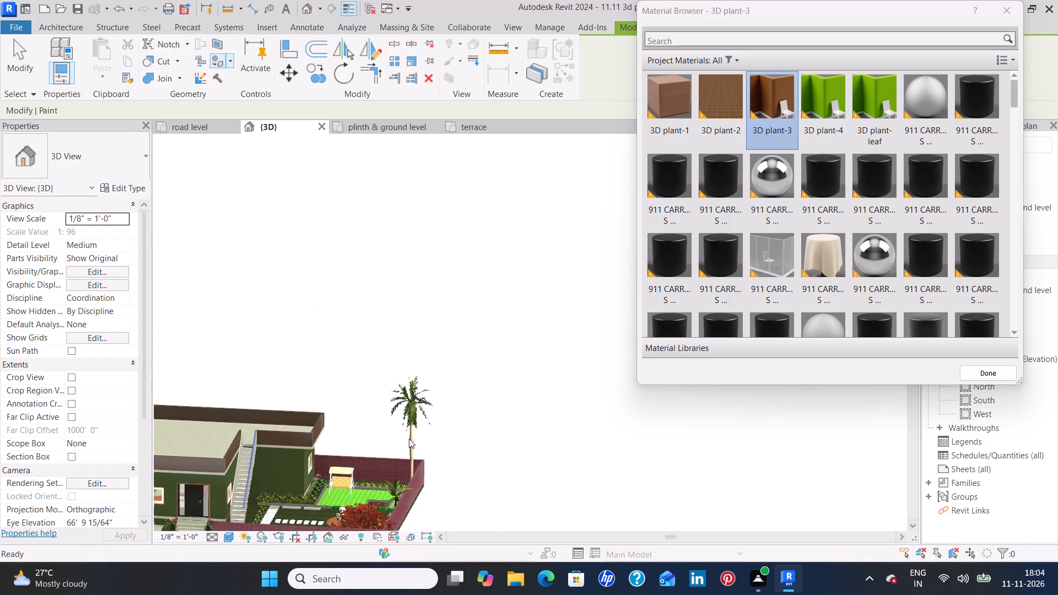
shift+middle_drag(404, 442, 334, 451)
middle_click(333, 451)
scroll(295, 453, up, 9)
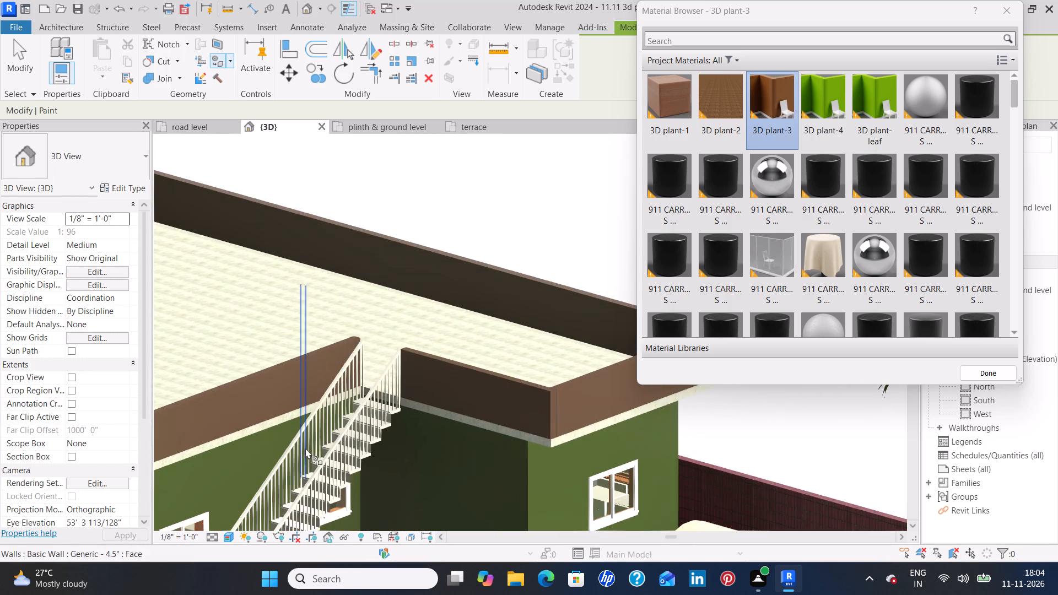
shift+middle_drag(339, 463, 370, 457)
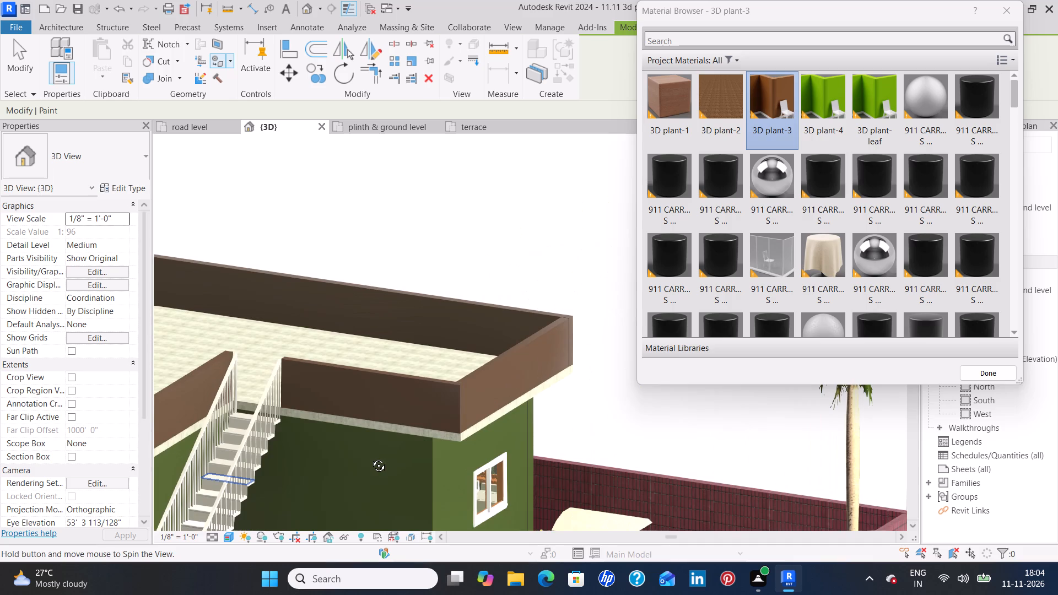
shift+middle_drag(370, 457, 369, 459)
scroll(332, 439, up, 4)
middle_drag(215, 441, 377, 302)
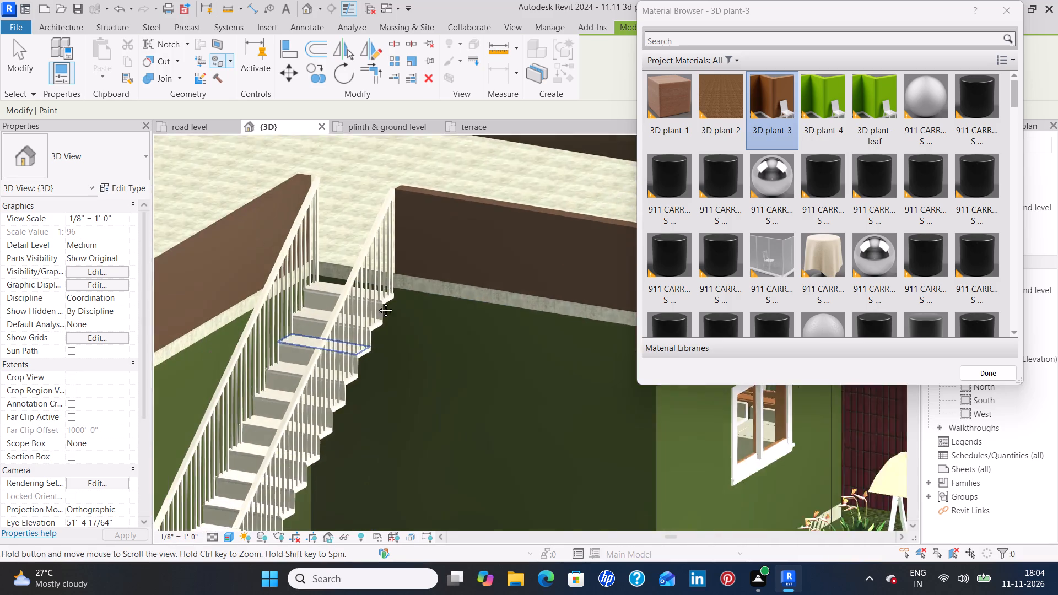
middle_drag(377, 302, 395, 271)
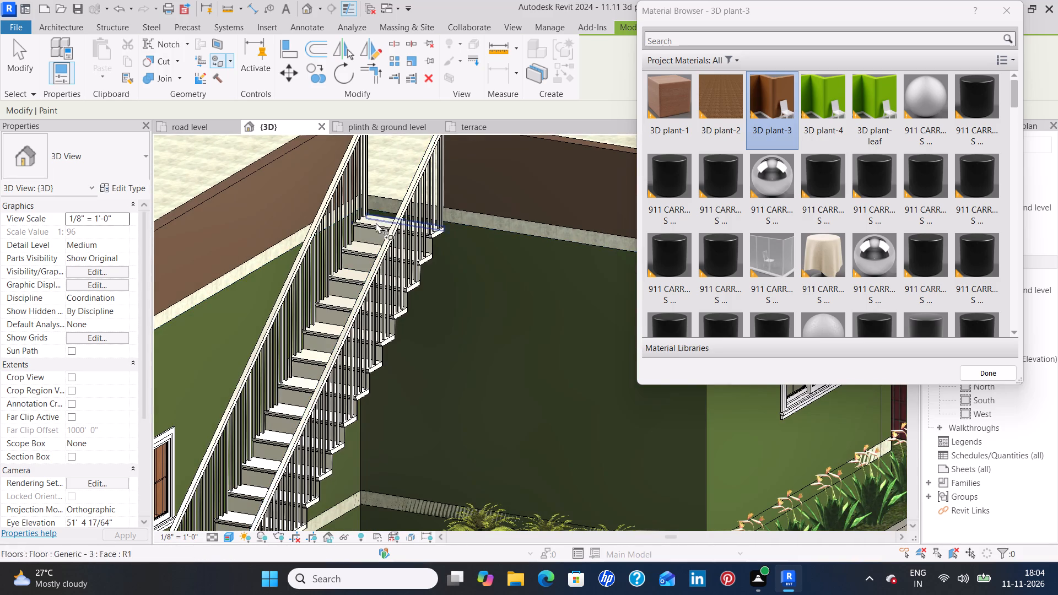
scroll(498, 244, down, 5)
middle_drag(407, 363, 437, 275)
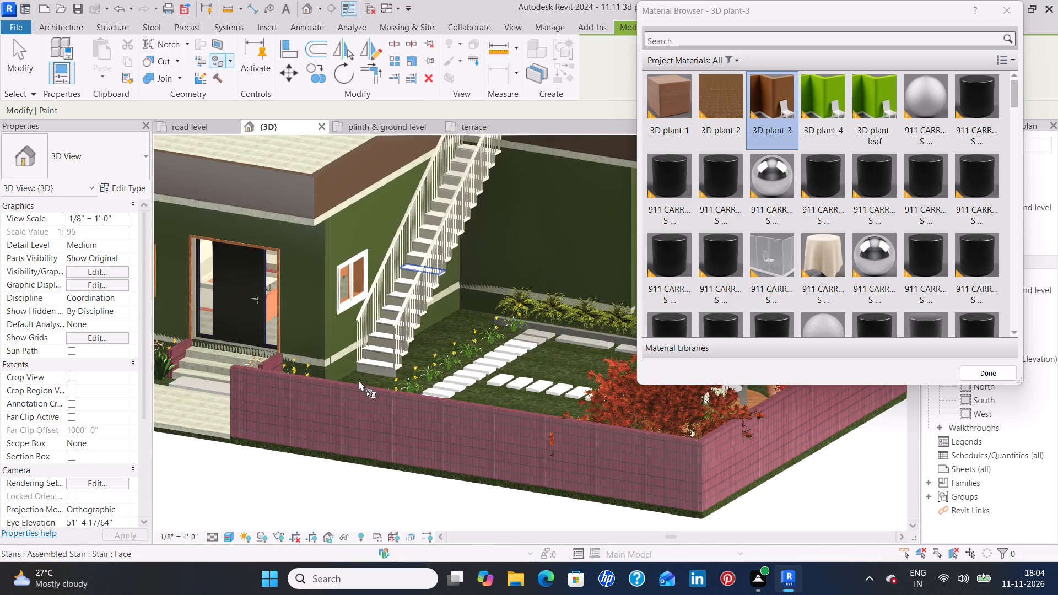
scroll(379, 373, up, 3)
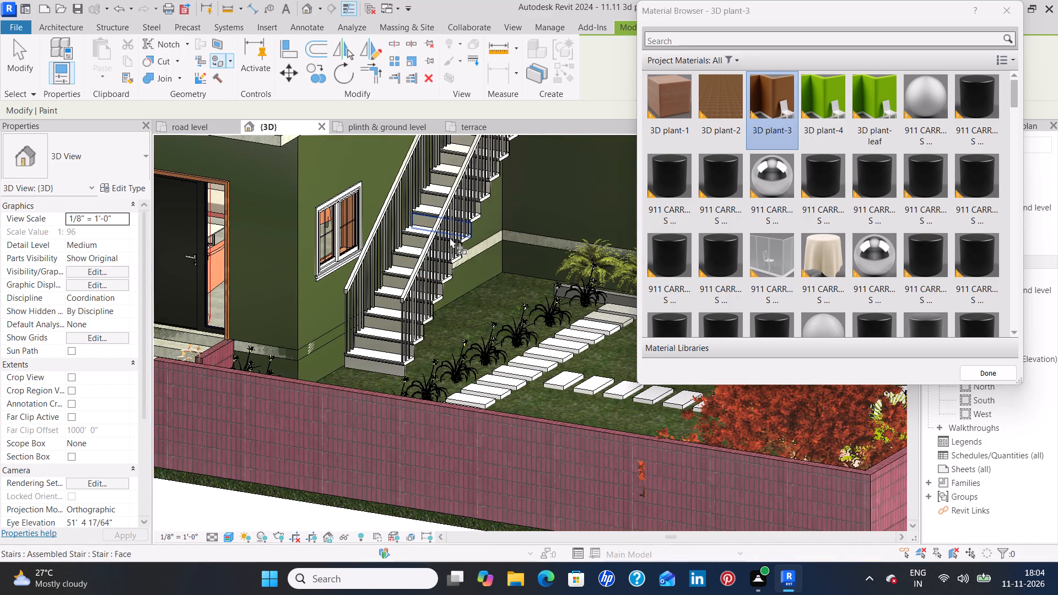
key(Escape)
Review the exterior staircase's type parameters, including its construction, supports and stair calculation rules.
middle_drag(553, 197, 547, 270)
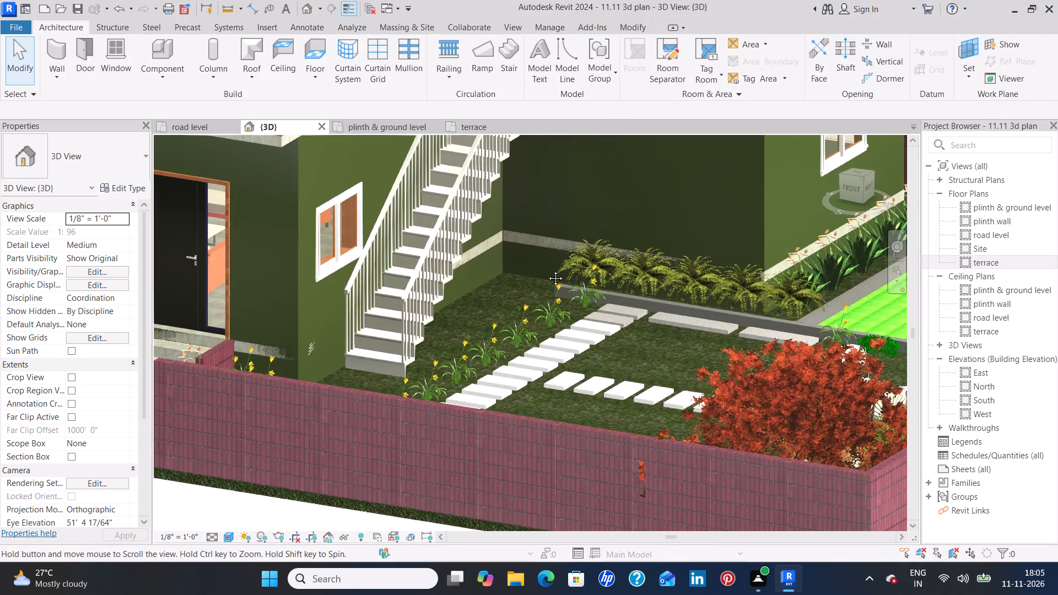
middle_drag(547, 270, 522, 347)
scroll(537, 315, down, 1)
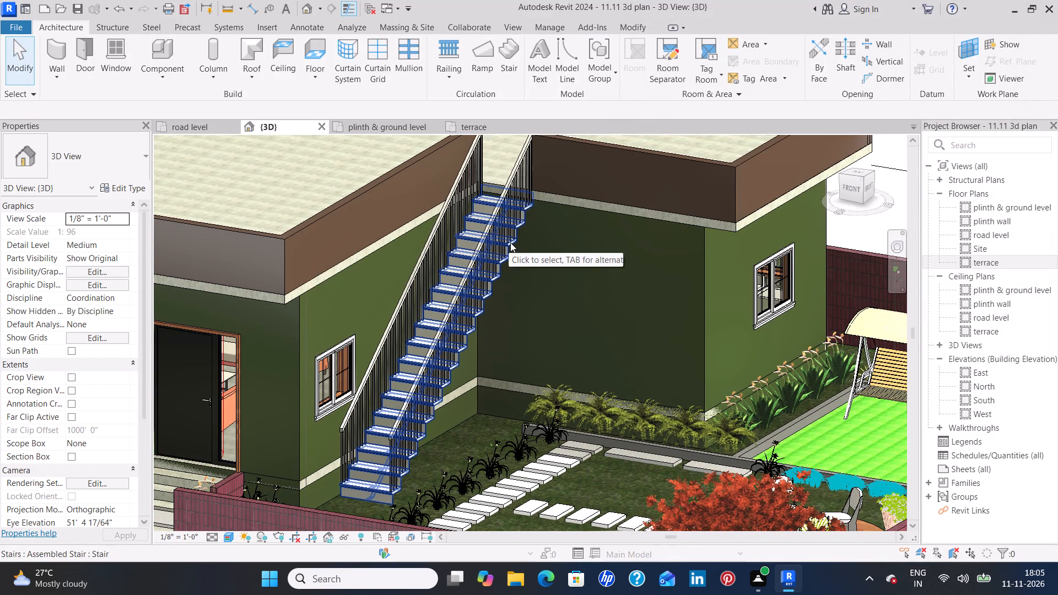
click(510, 242)
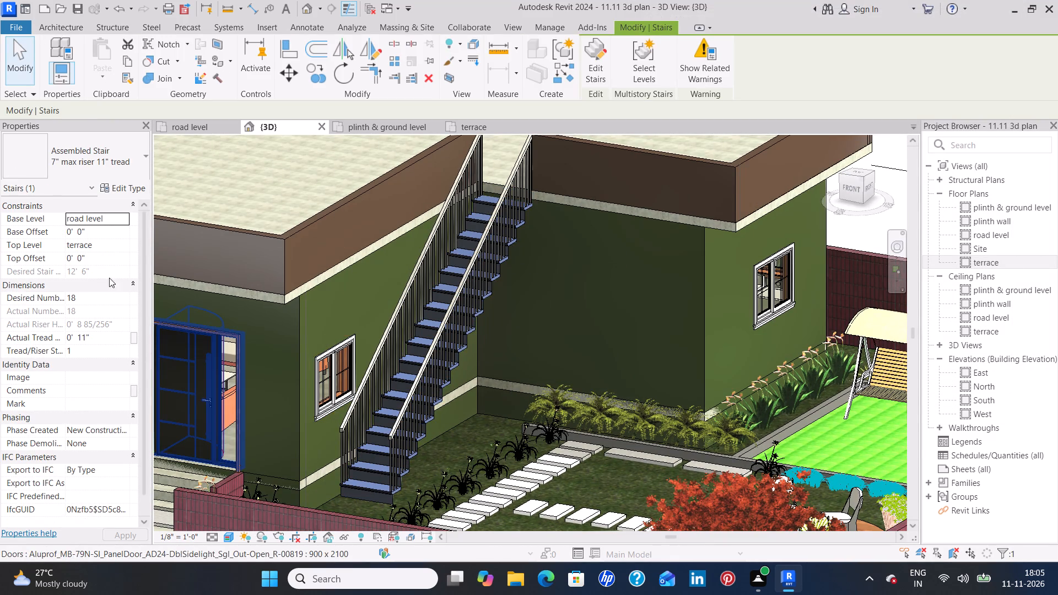
click(134, 187)
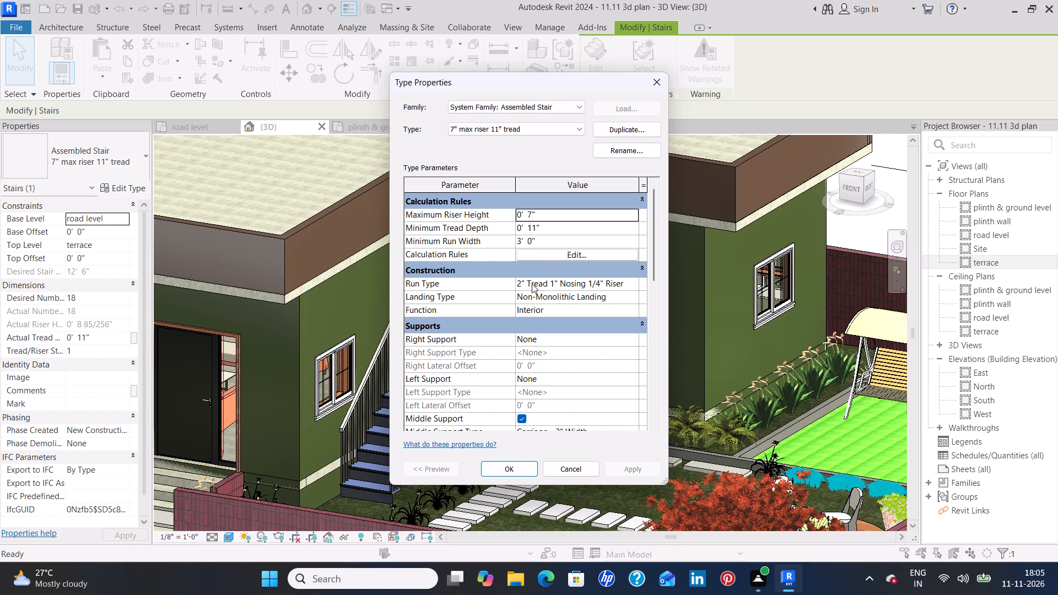
scroll(531, 284, up, 1)
scroll(528, 284, down, 3)
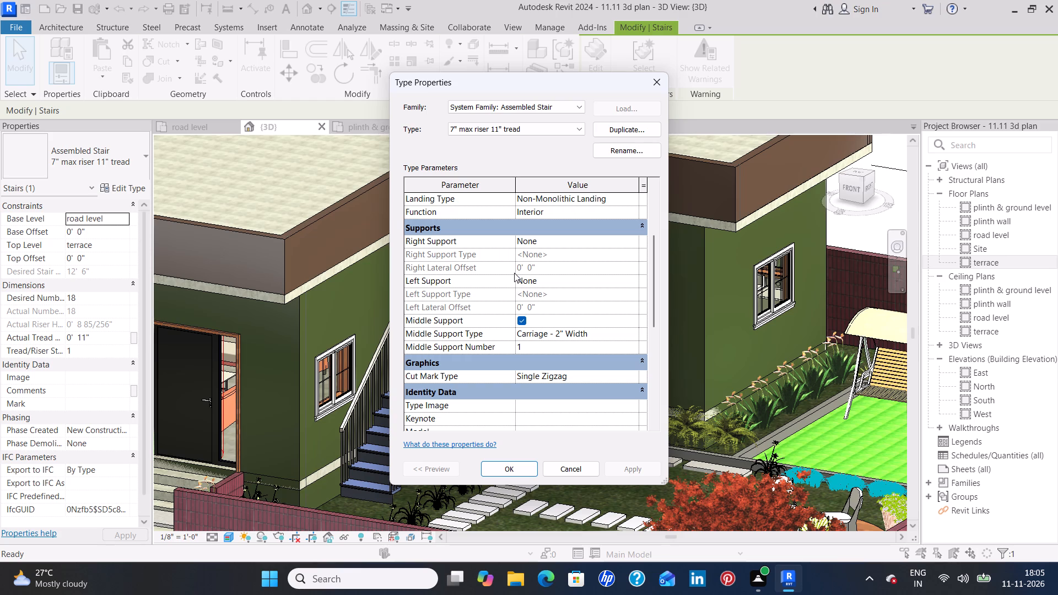
scroll(514, 274, down, 1)
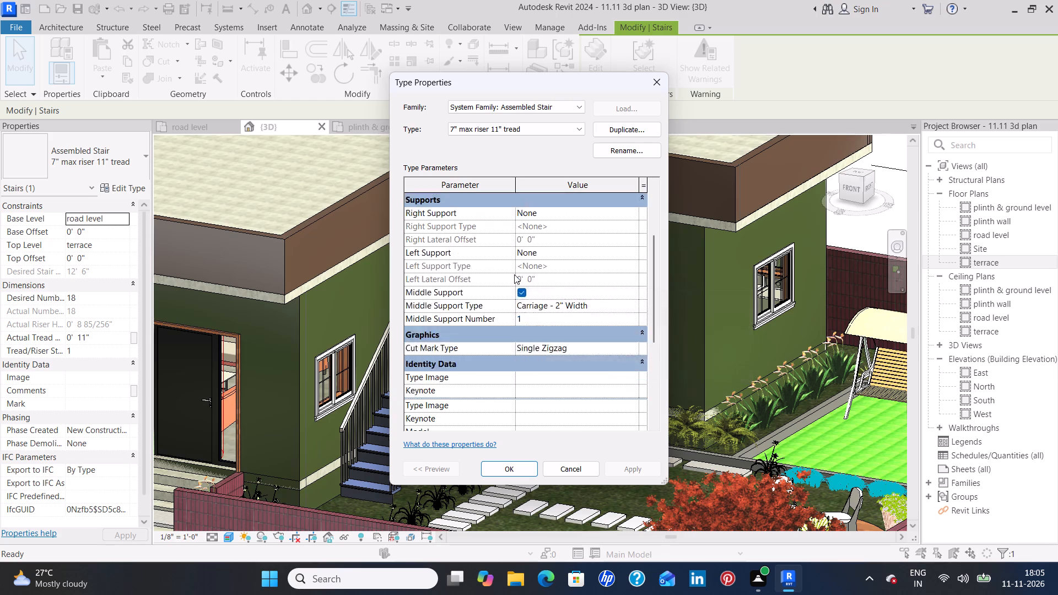
scroll(514, 274, down, 9)
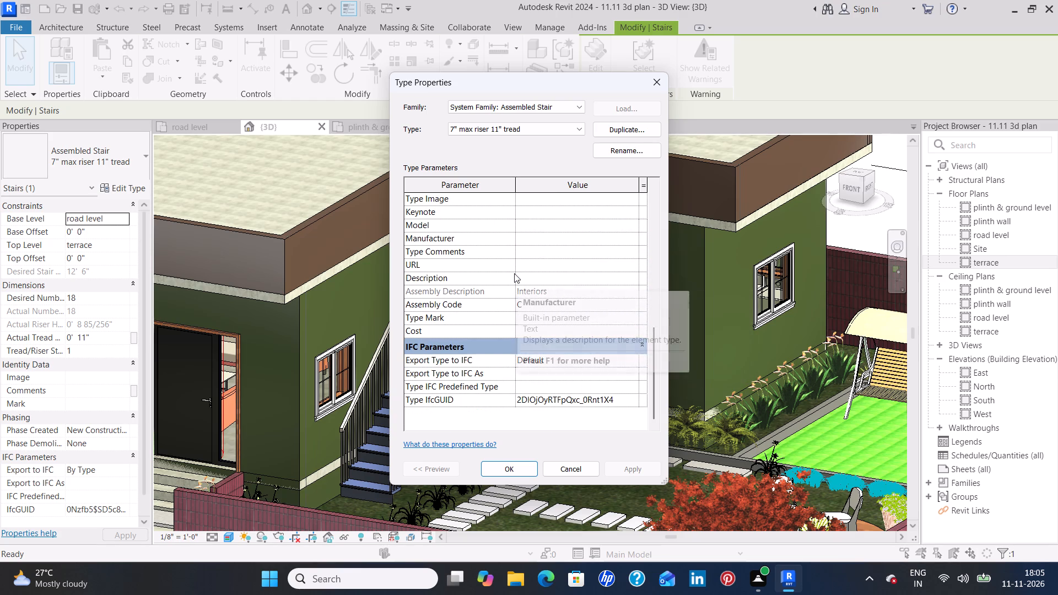
scroll(514, 273, up, 7)
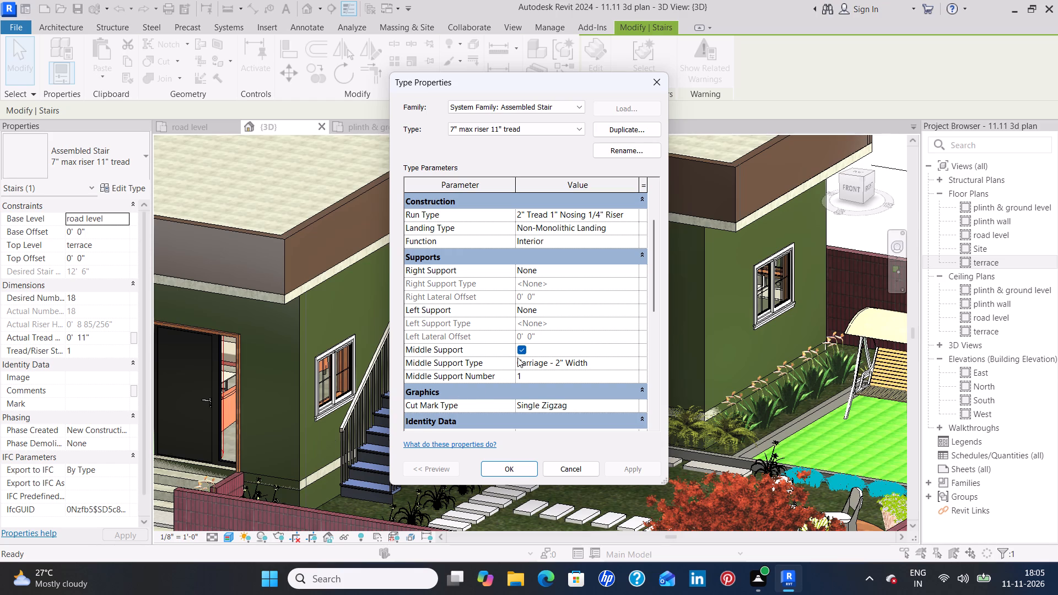
scroll(531, 340, down, 3)
scroll(530, 340, up, 7)
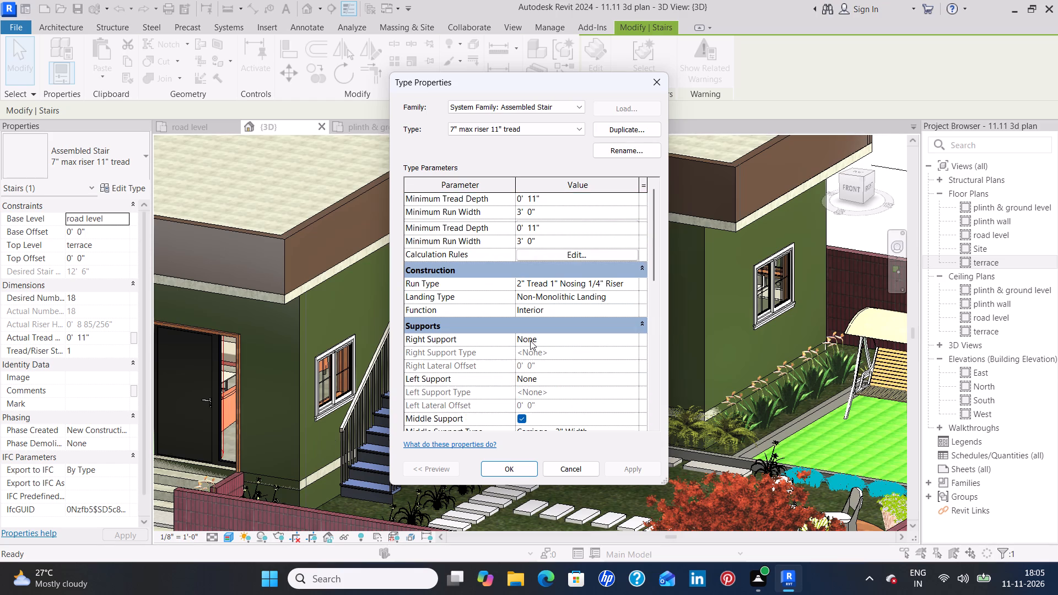
scroll(530, 340, up, 1)
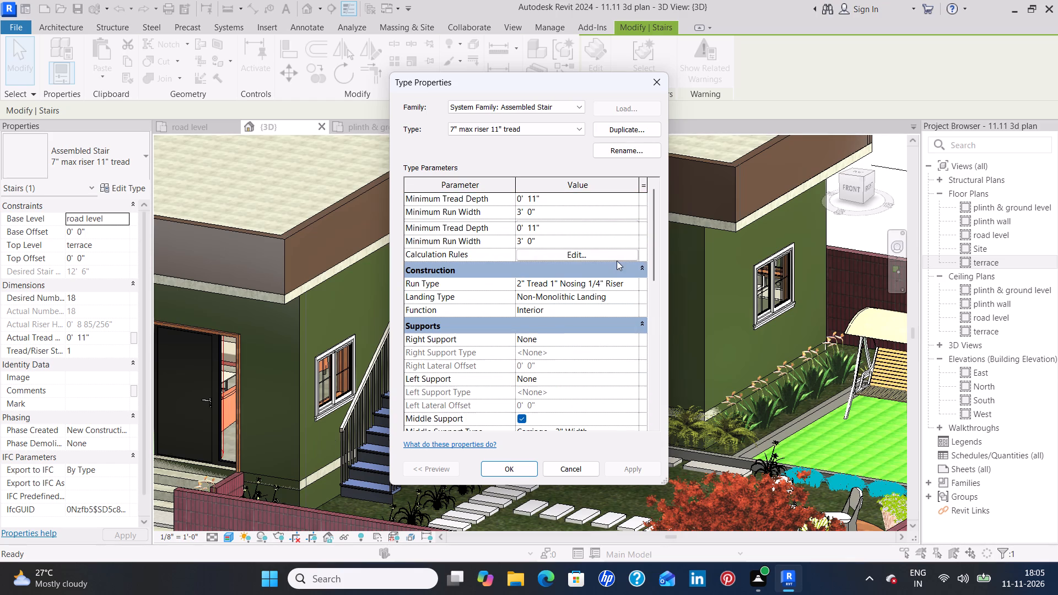
click(619, 255)
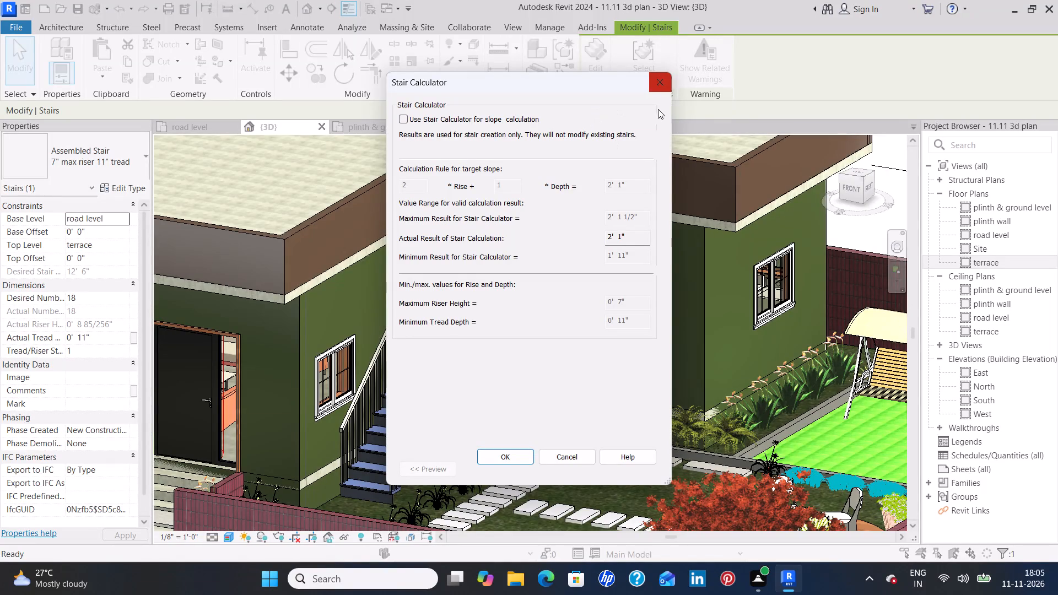
click(500, 461)
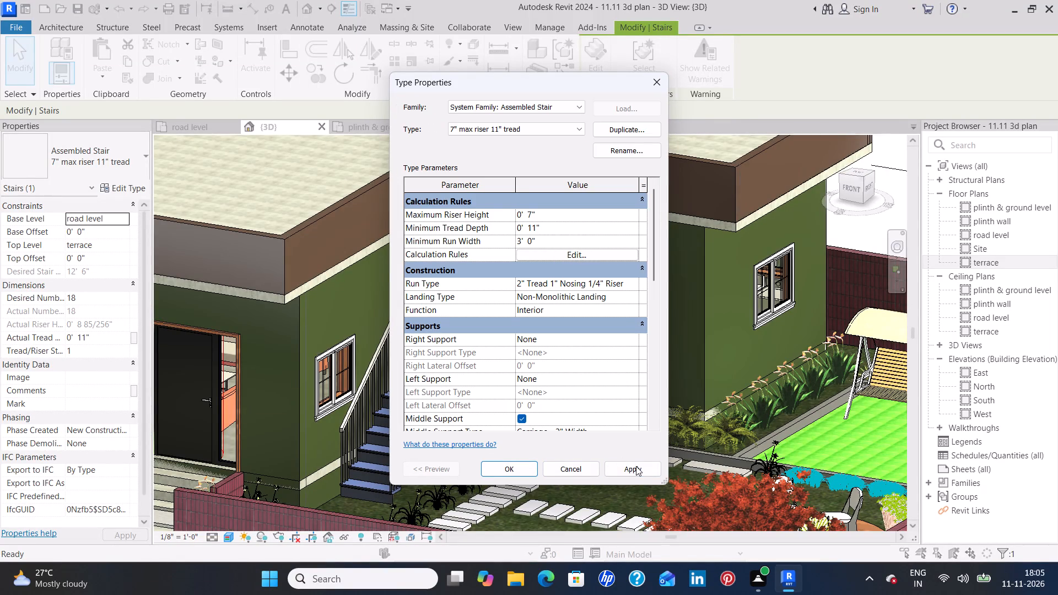
click(636, 466)
click(498, 469)
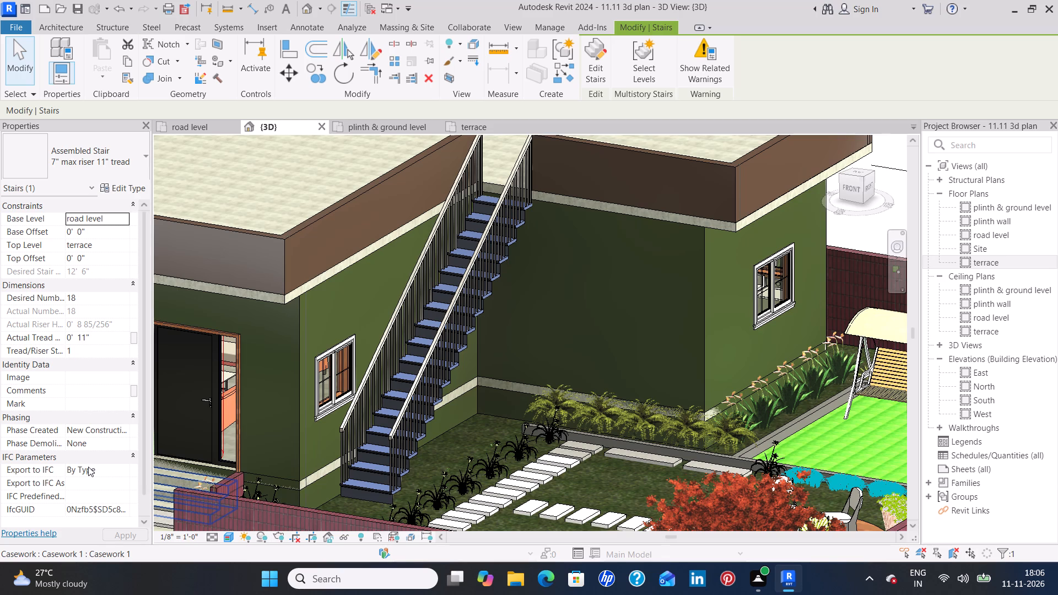
scroll(87, 467, down, 2)
scroll(77, 460, up, 5)
click(350, 296)
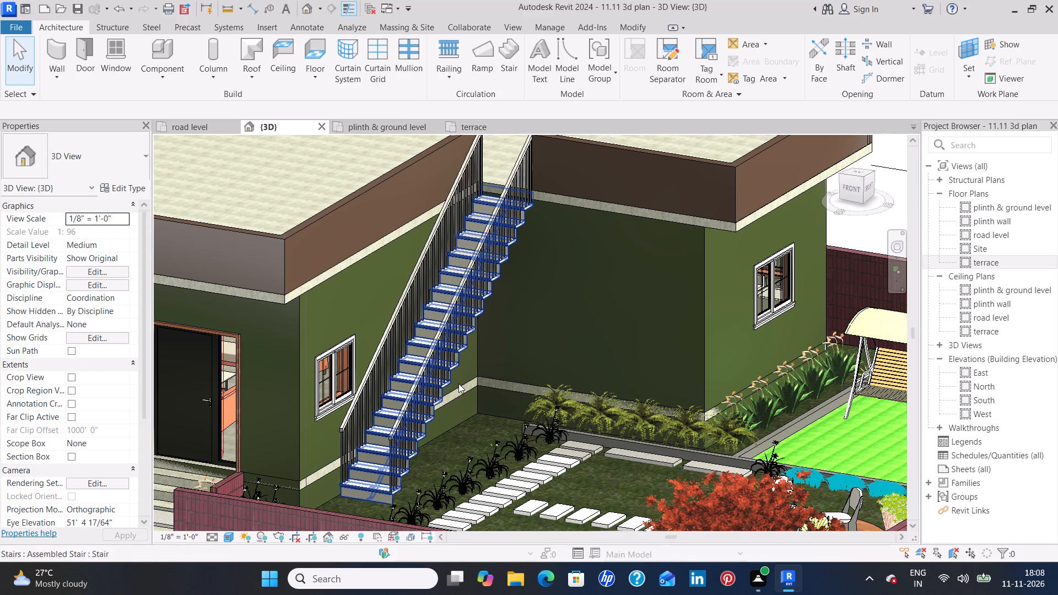
Review the exterior staircase's instance properties, covering its constraints, dimensions and identity data.
click(367, 447)
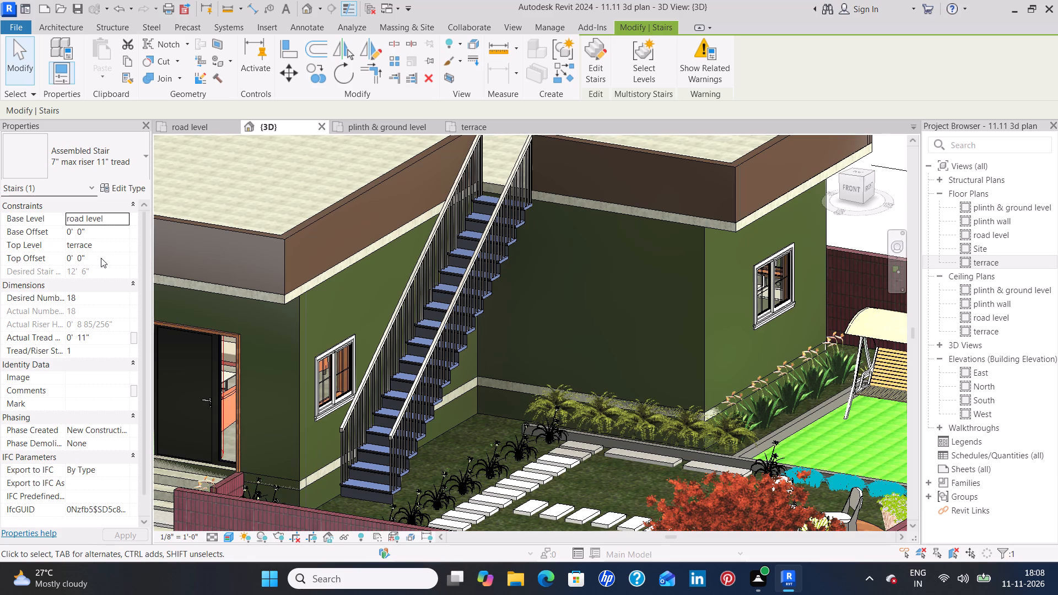
scroll(101, 257, down, 2)
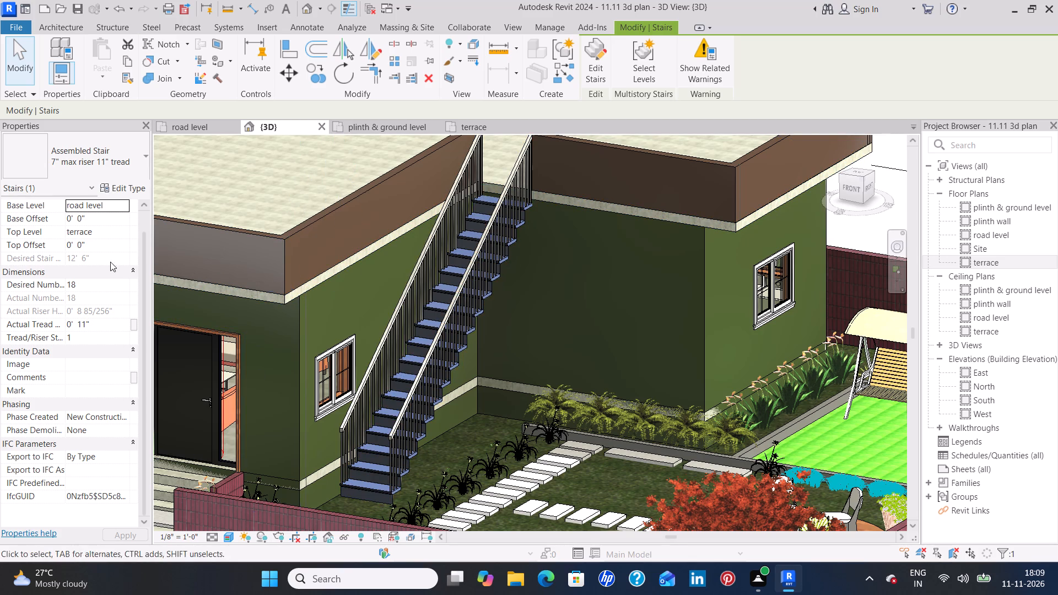
scroll(75, 336, down, 2)
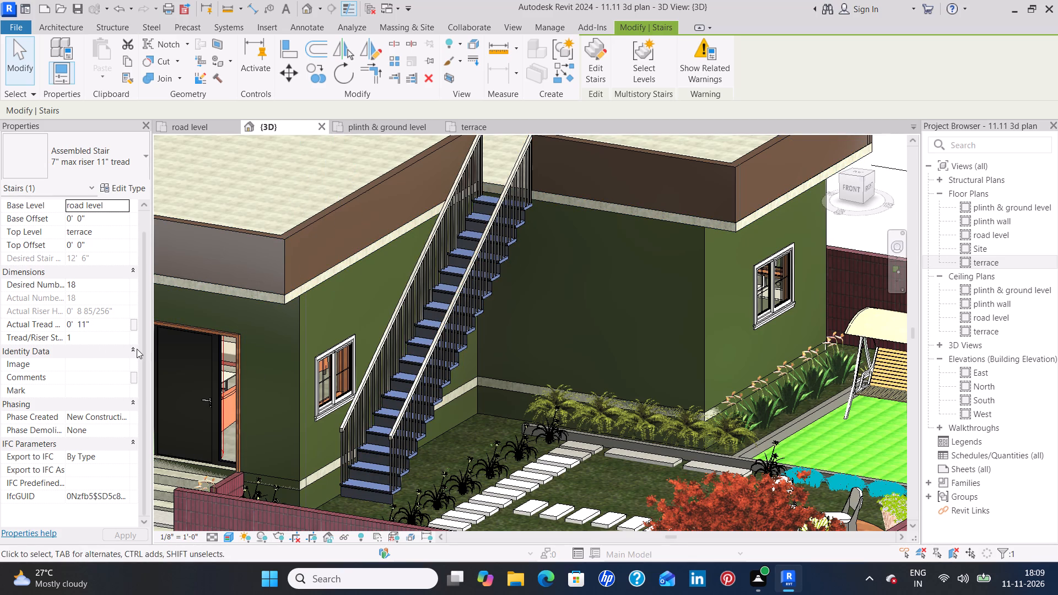
click(132, 350)
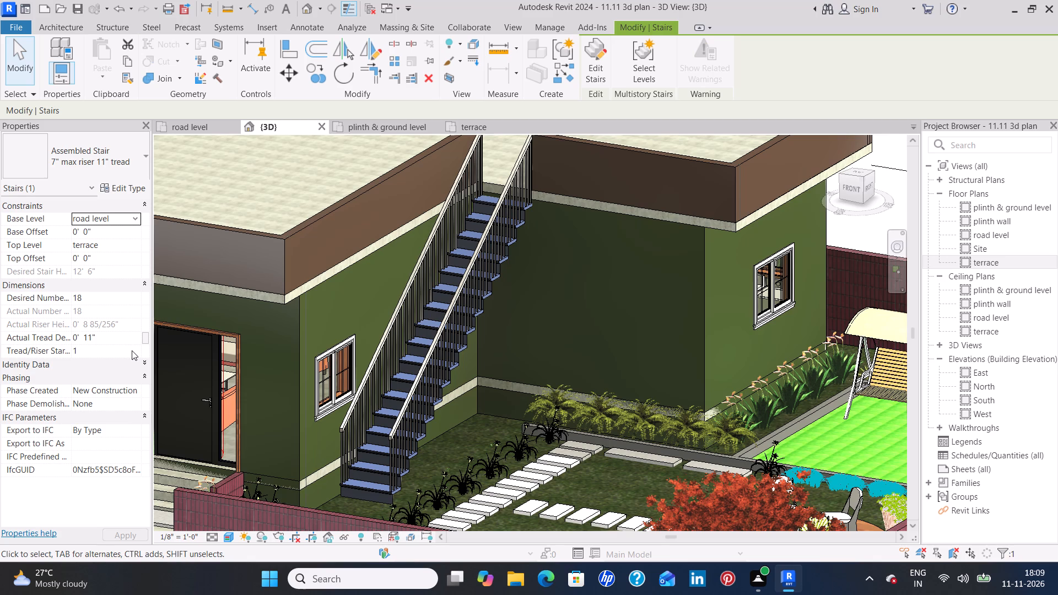
click(143, 361)
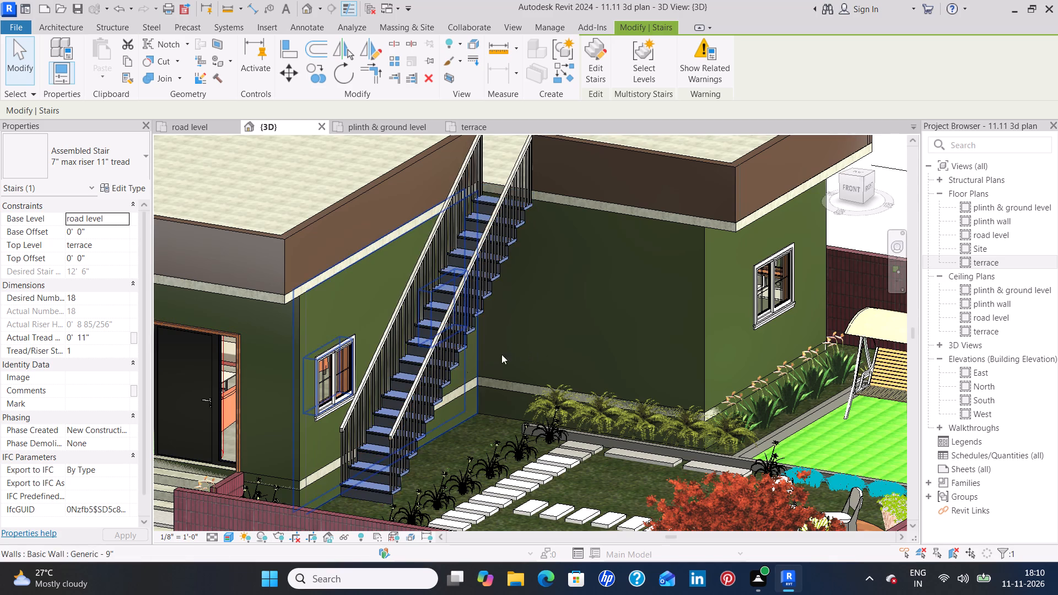
click(100, 351)
click(100, 351)
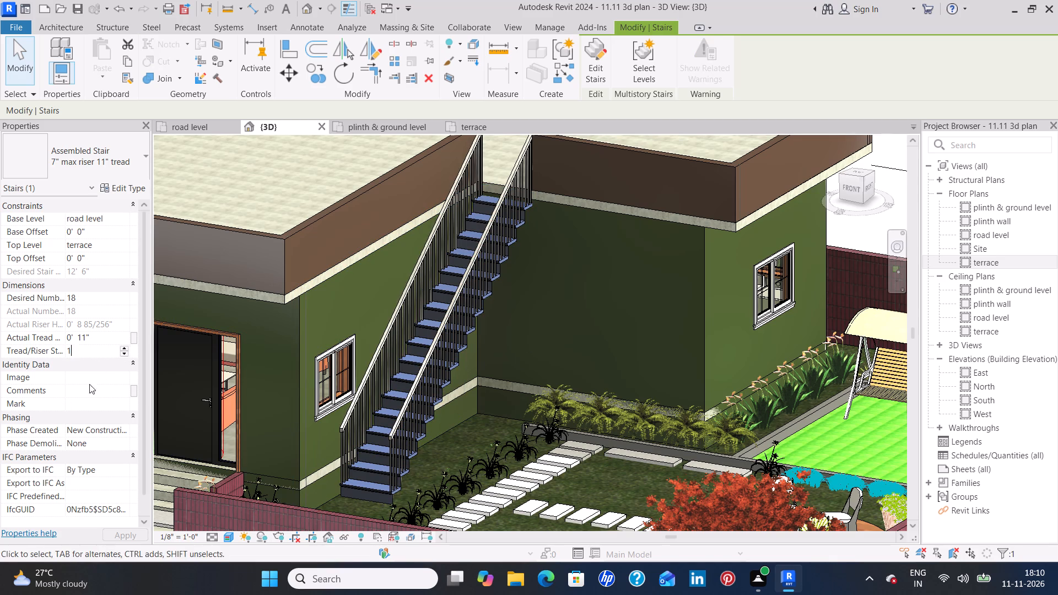
click(73, 382)
click(69, 409)
Set the exterior staircase's base offset to 0 and apply it.
click(114, 234)
key(BackSpace)
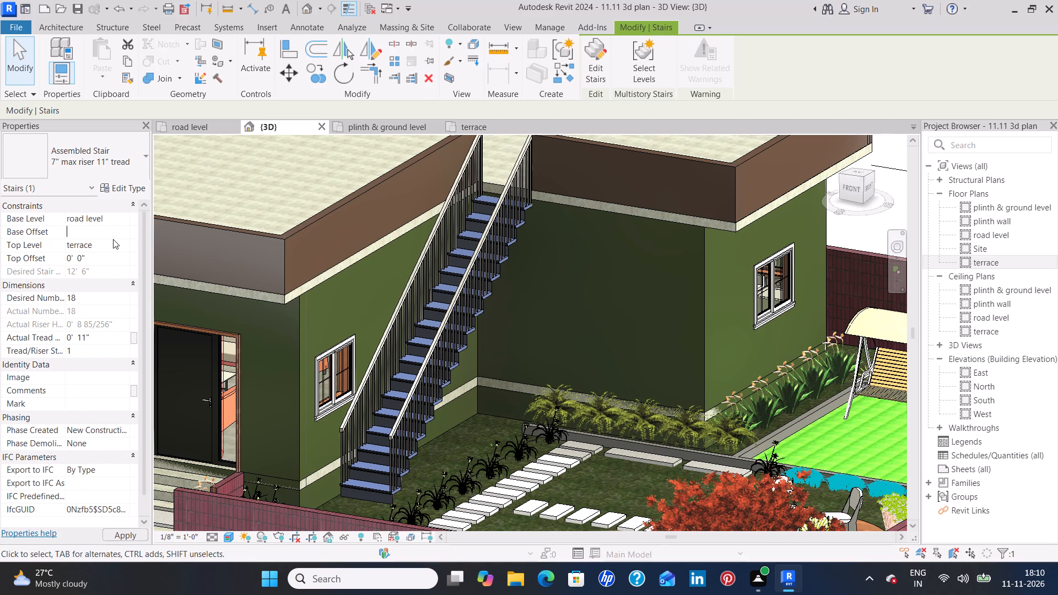
key(0)
click(144, 534)
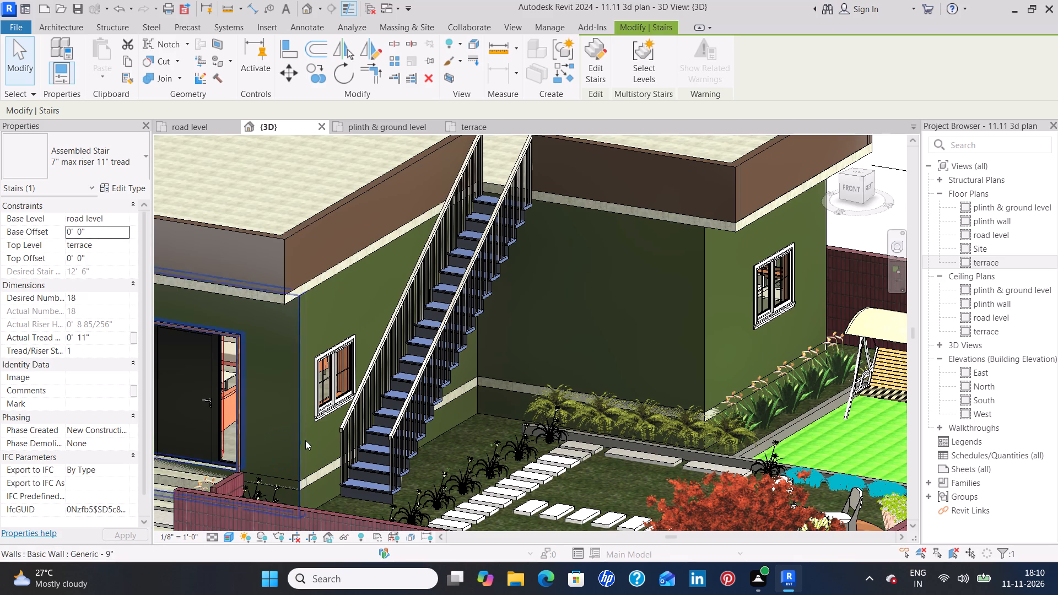
Examine the exterior staircase in the context of the whole house, boundary wall and garden in the 3D view.
click(444, 442)
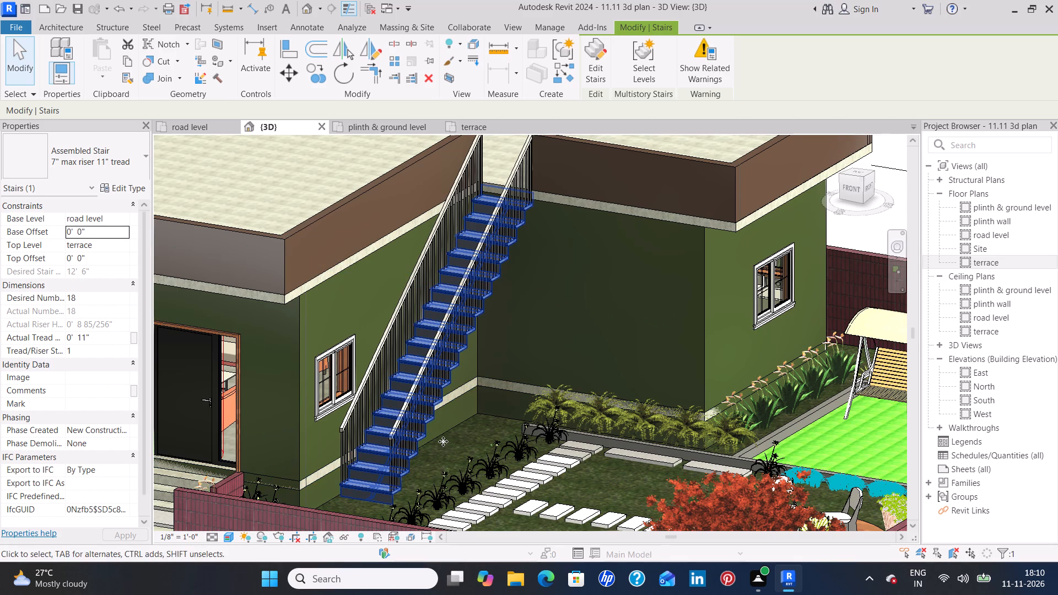
scroll(263, 455, down, 5)
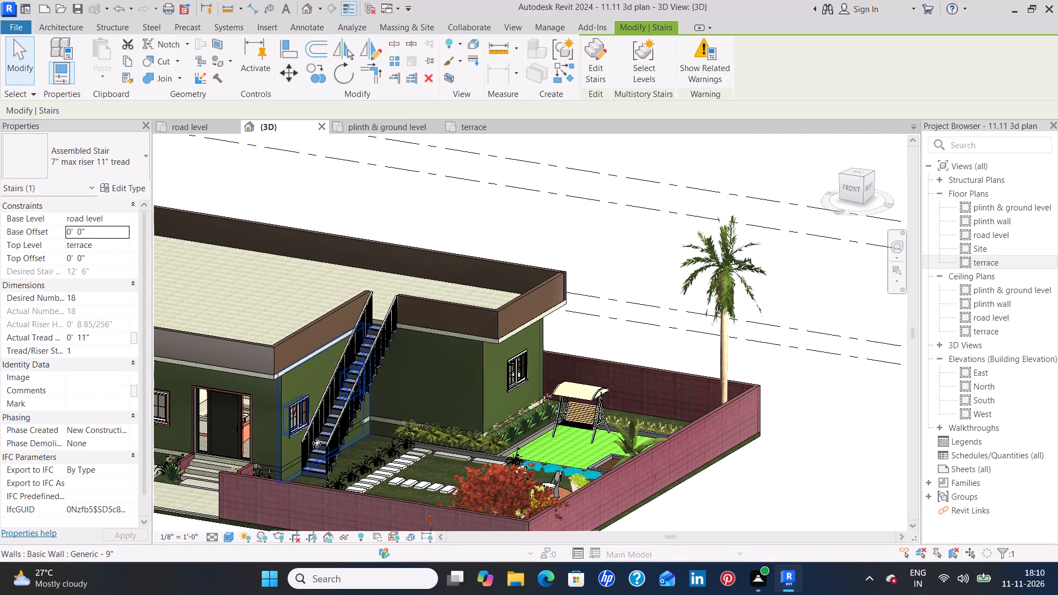
scroll(305, 447, down, 1)
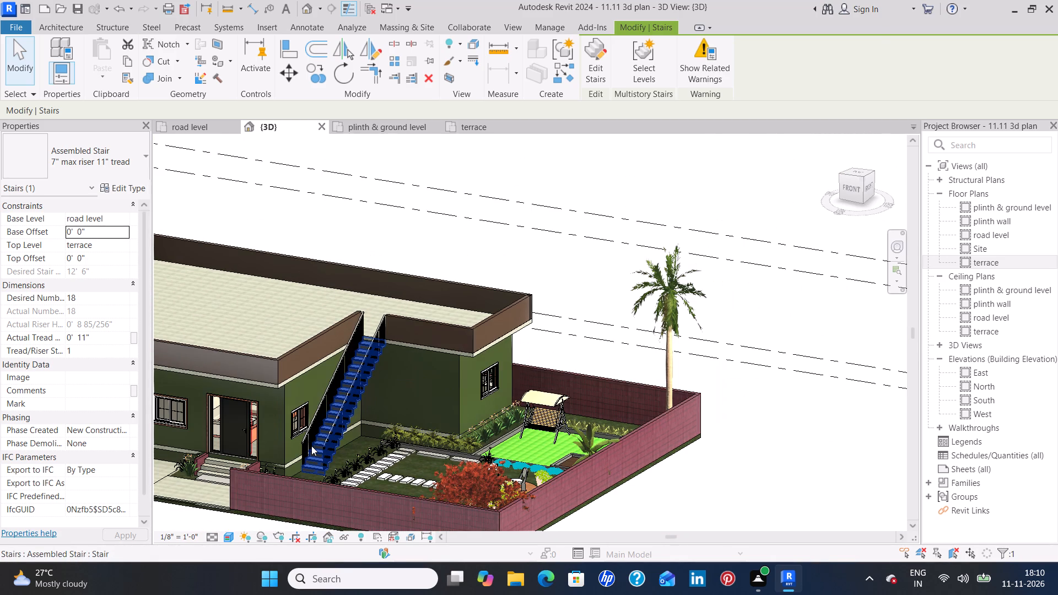
scroll(380, 336, down, 4)
middle_drag(301, 331, 304, 331)
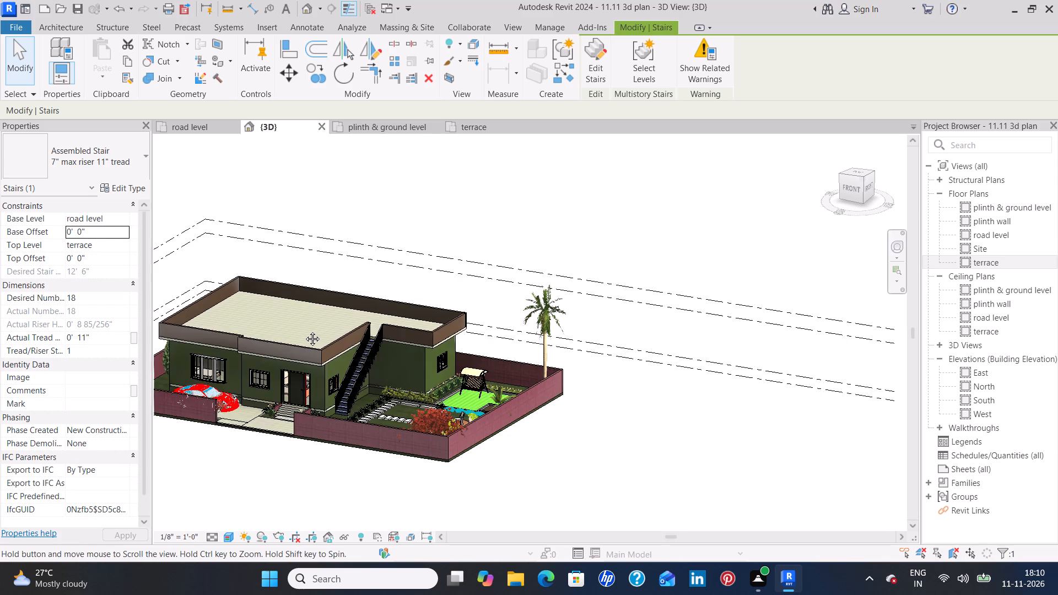
middle_drag(304, 331, 428, 284)
middle_drag(592, 372, 539, 437)
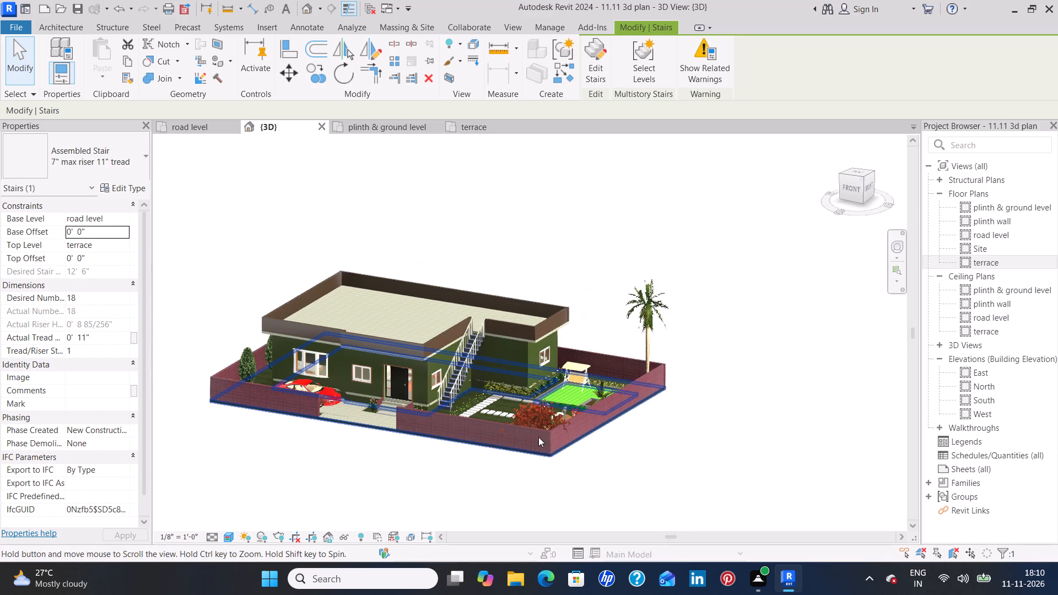
Switch to the terrace floor plan and bring the whole roof outline and exterior staircase into view.
click(484, 131)
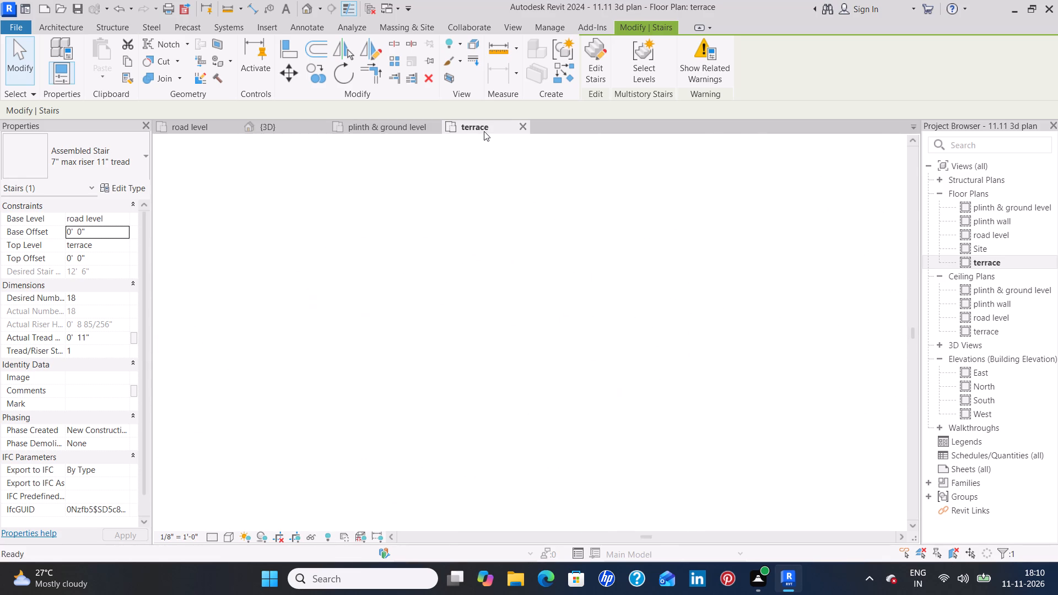
scroll(632, 289, down, 3)
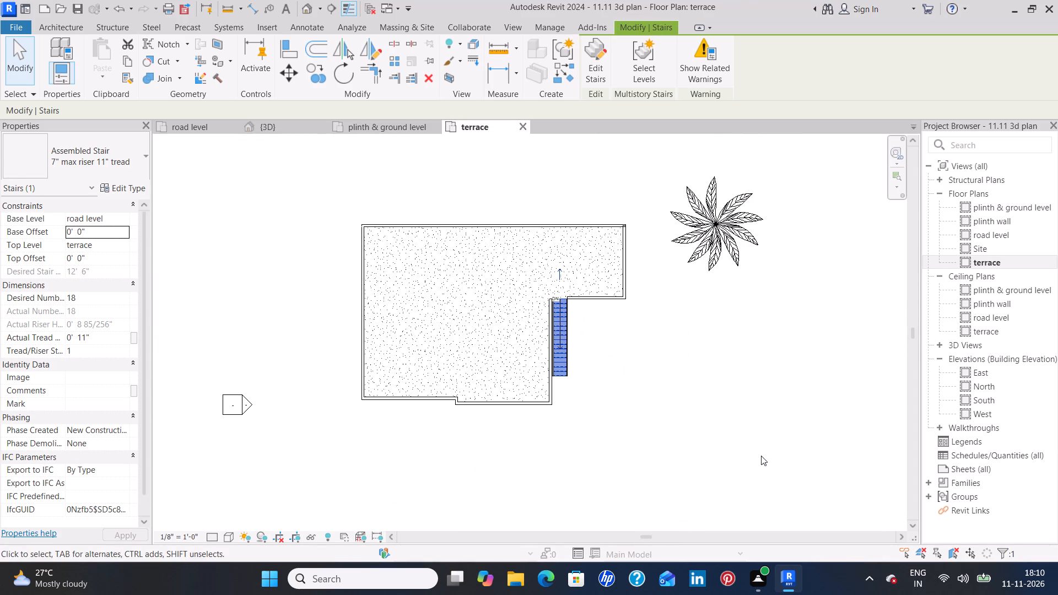
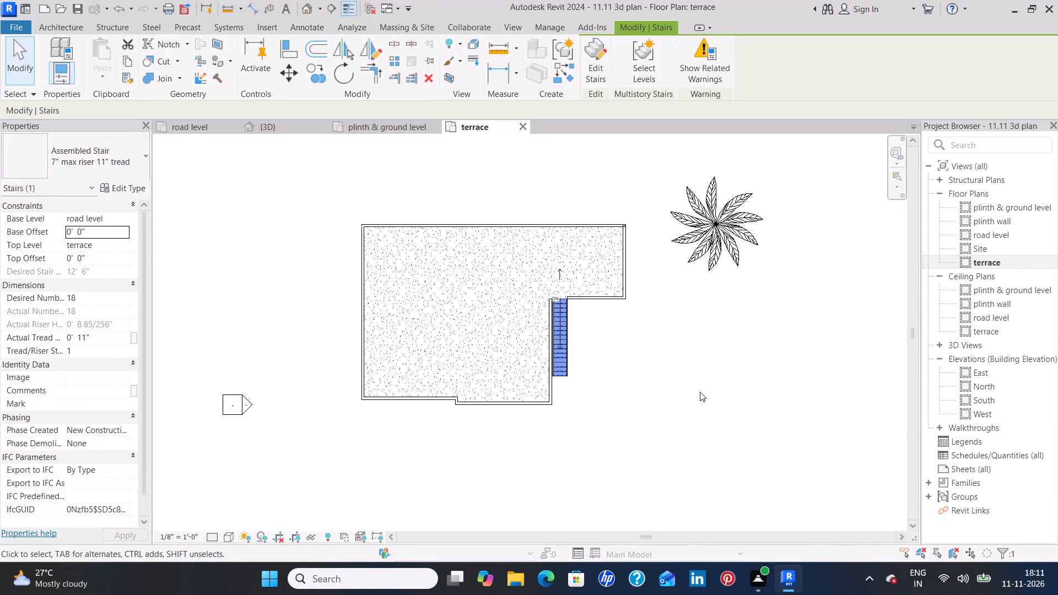
Place a perspective camera beyond the staircase-side corner of the plot, aimed diagonally across the exterior staircase and roof.
click(511, 26)
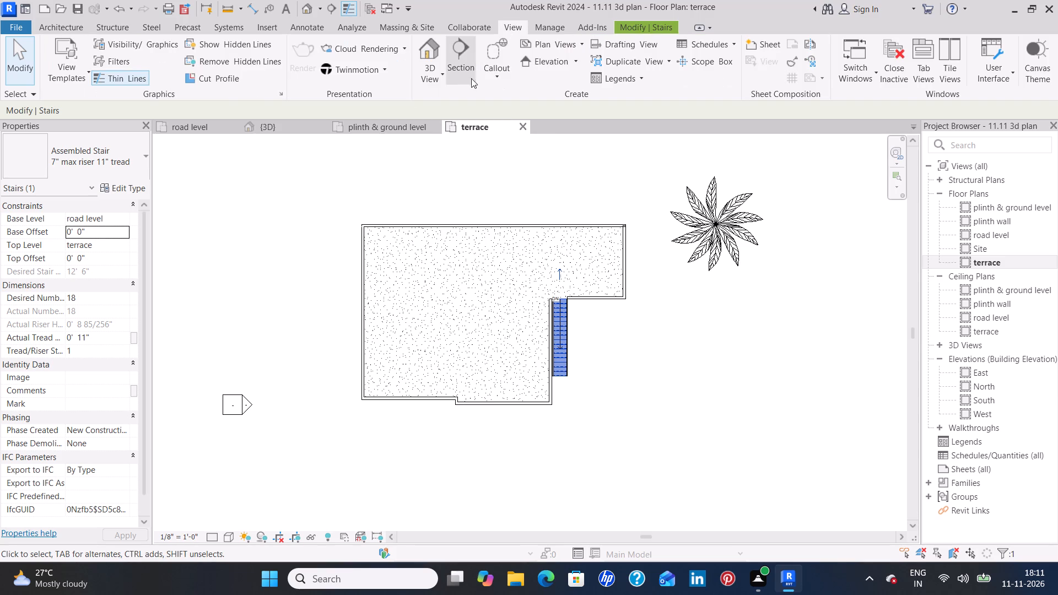
click(440, 78)
click(441, 126)
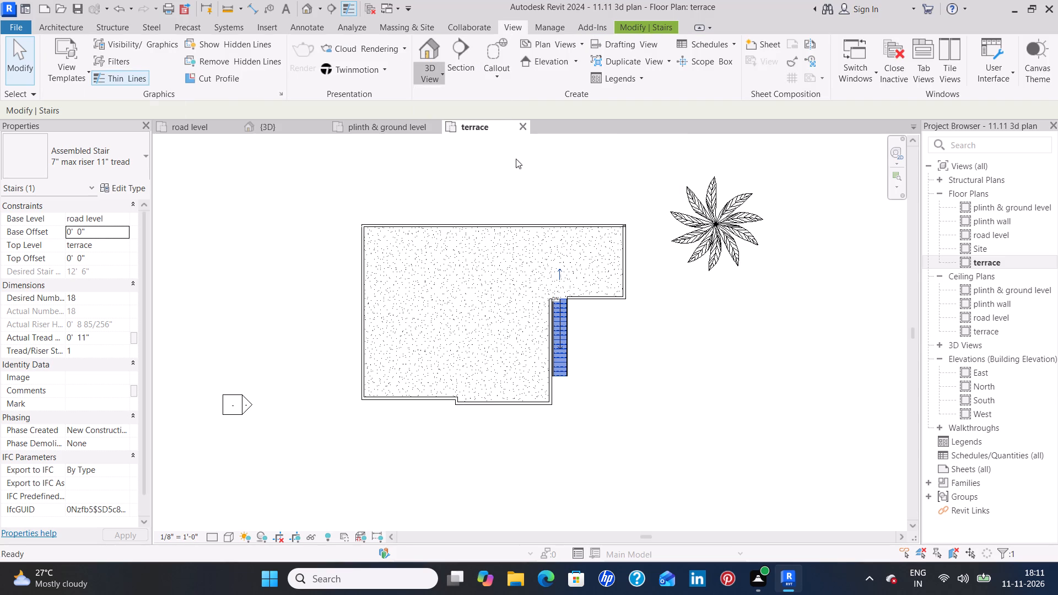
click(802, 499)
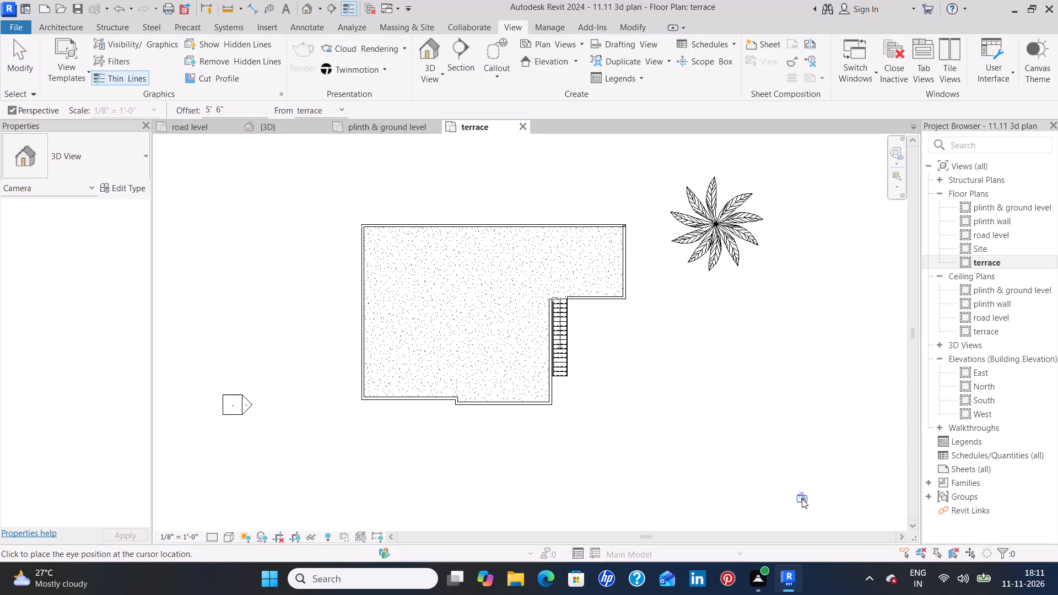
click(348, 198)
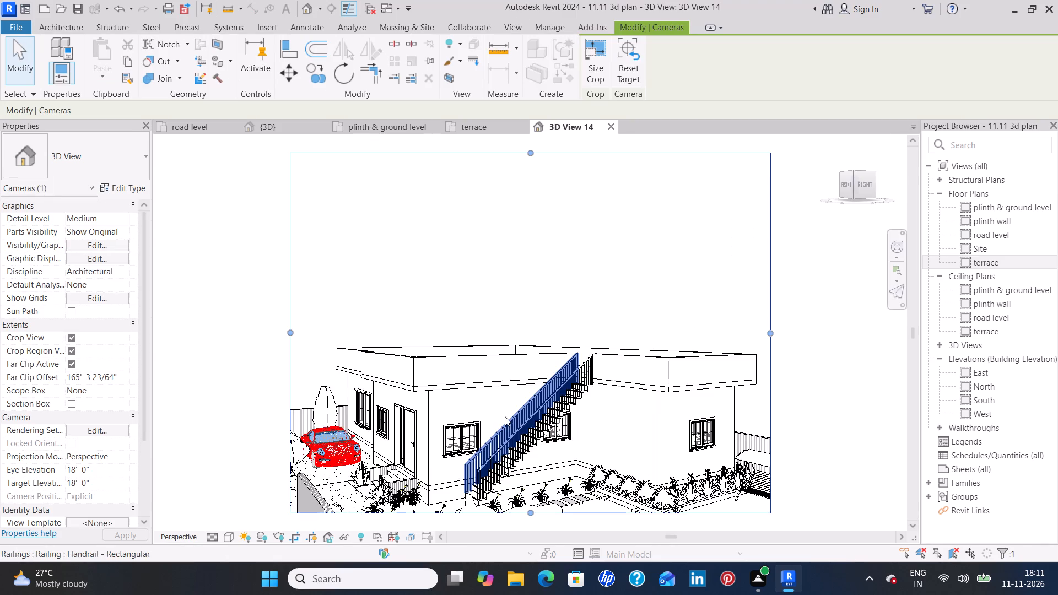
Extend the lower edge of the camera view's crop region to take in the garden and the near boundary wall.
scroll(506, 416, down, 3)
middle_drag(559, 460, 555, 322)
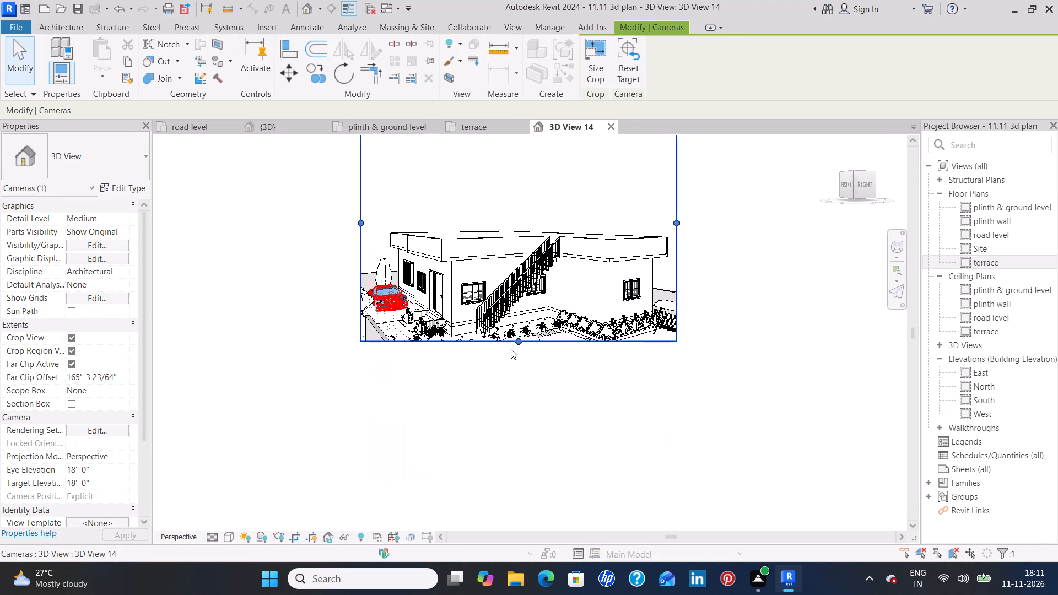
drag(521, 343, 523, 375)
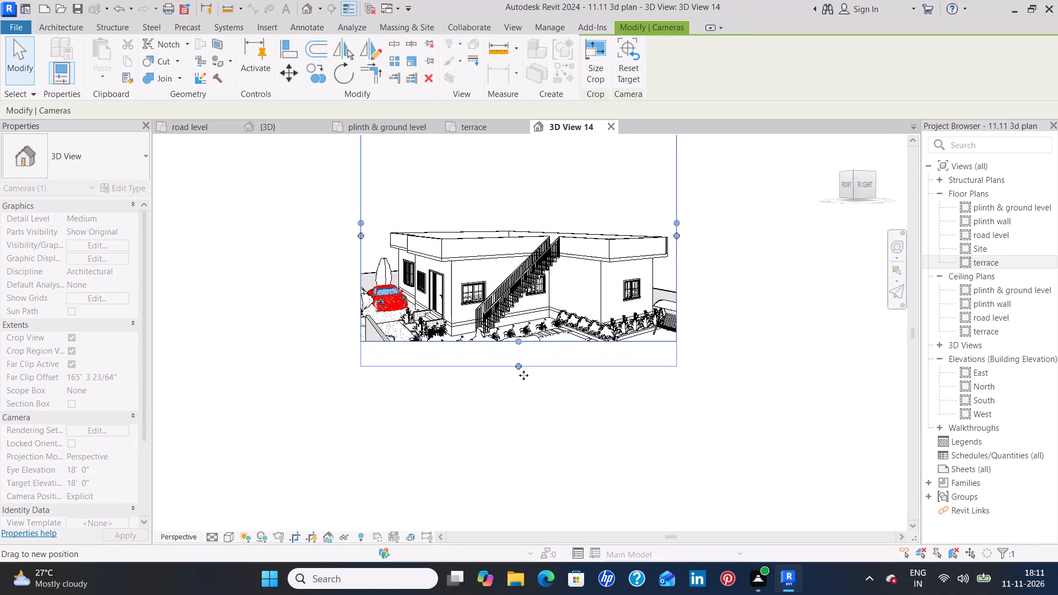
drag(523, 375, 527, 409)
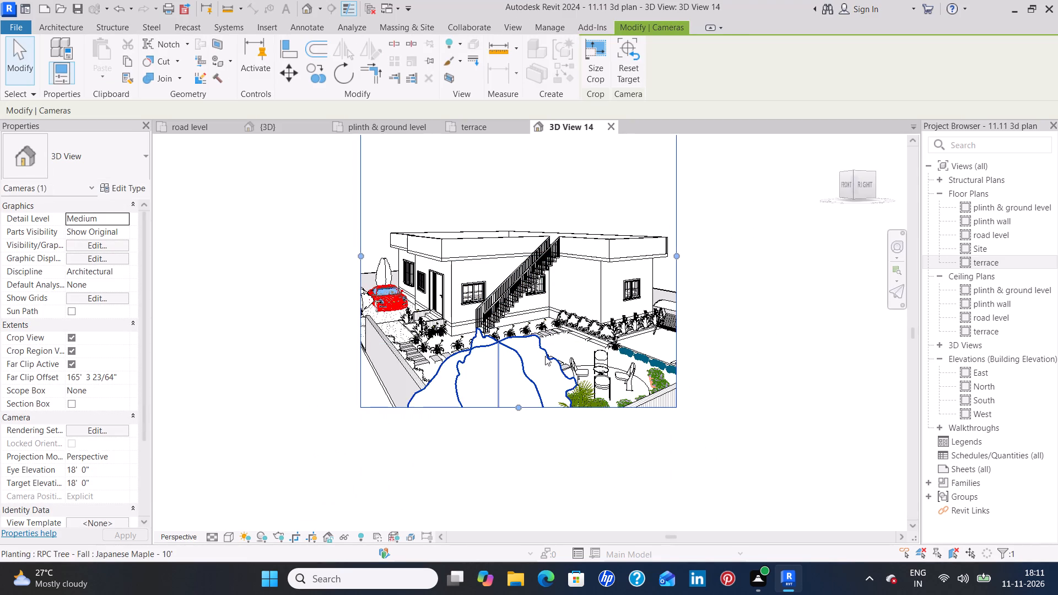
scroll(545, 356, down, 2)
middle_drag(545, 359, 544, 393)
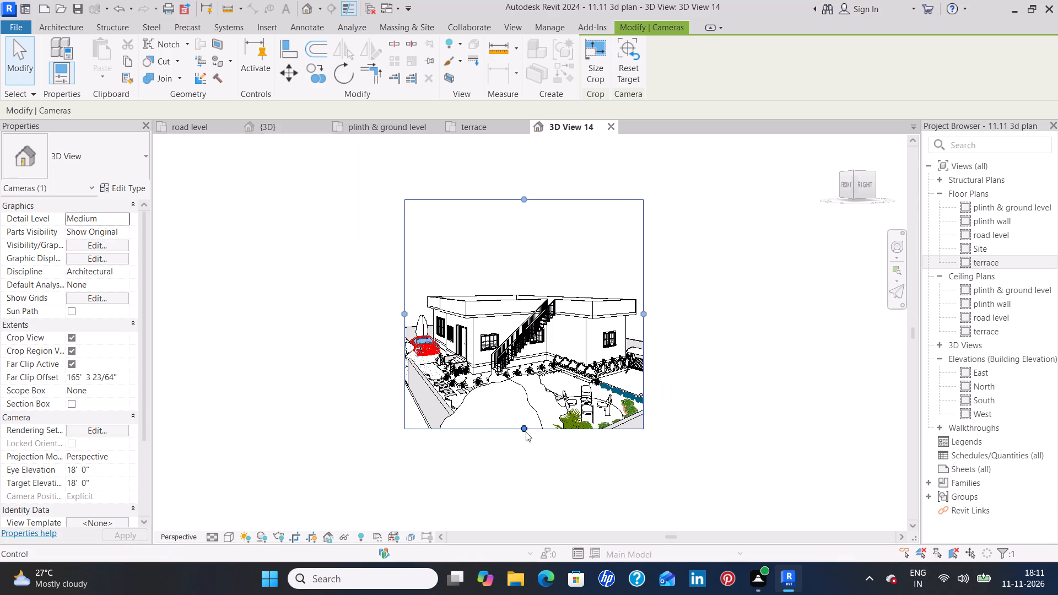
drag(522, 429, 527, 504)
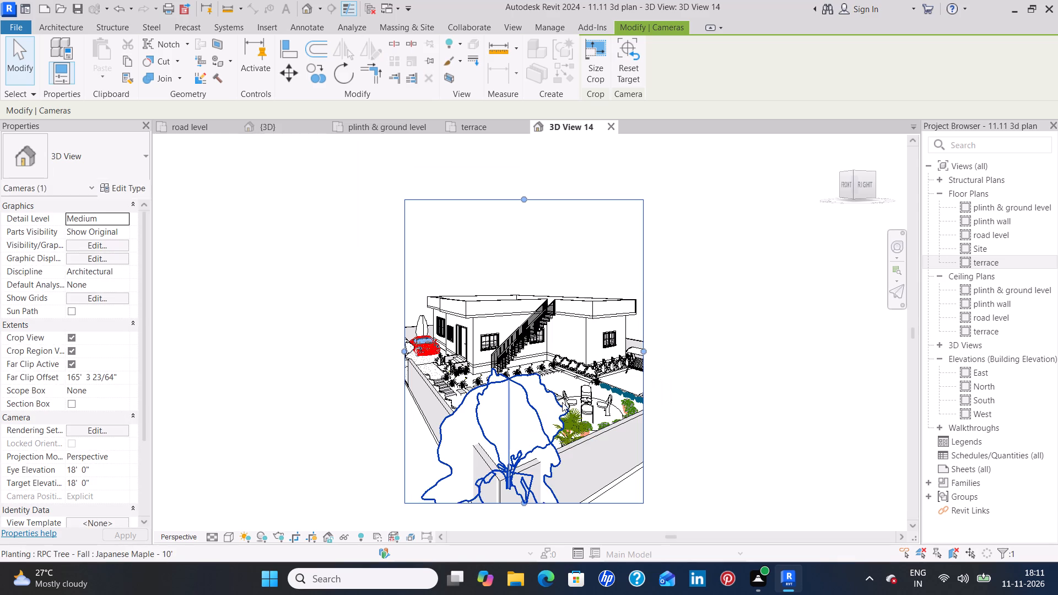
Widen the camera view's crop region on both sides to include the palm tree and the far ends of the boundary wall.
drag(643, 349, 723, 351)
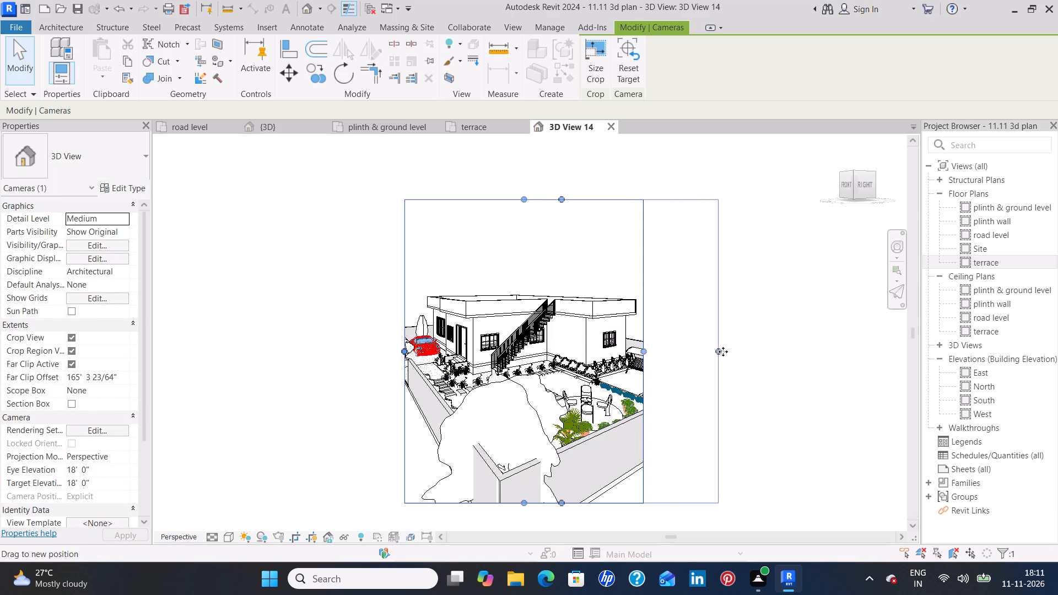
drag(723, 351, 725, 351)
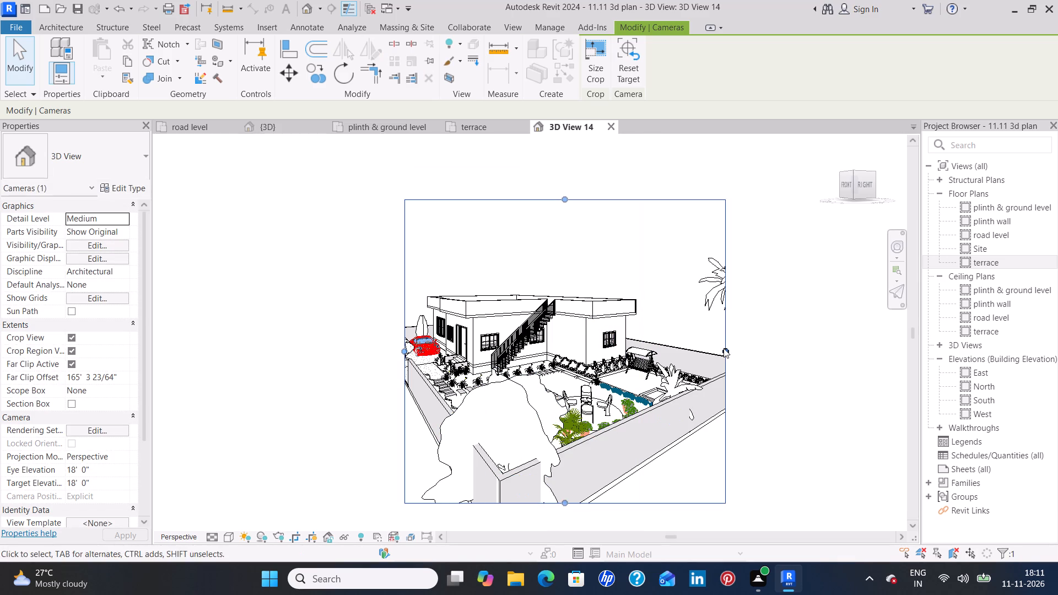
drag(726, 348, 875, 334)
drag(875, 351, 848, 363)
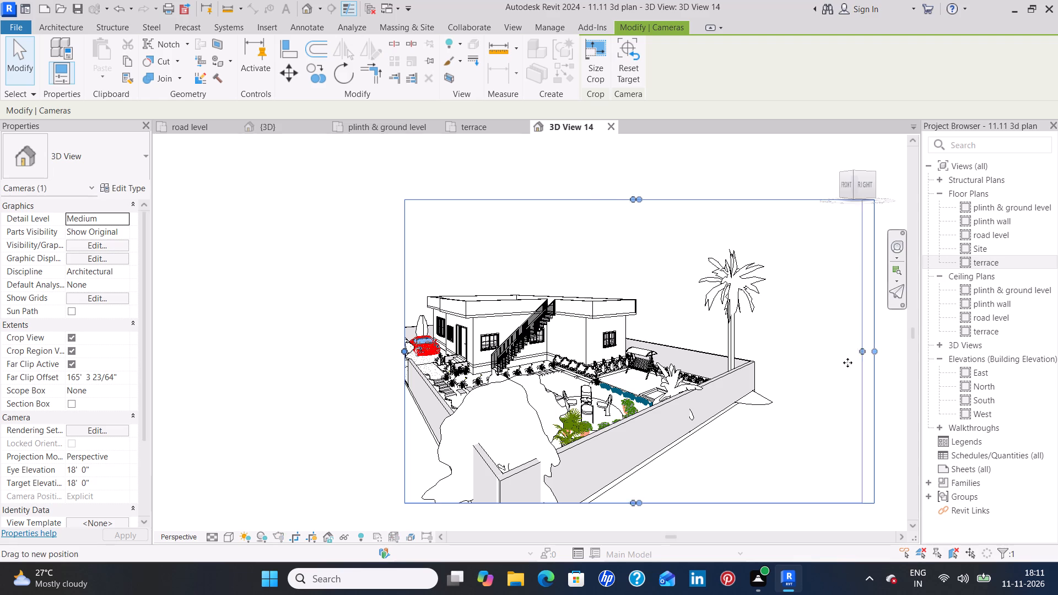
drag(848, 363, 778, 382)
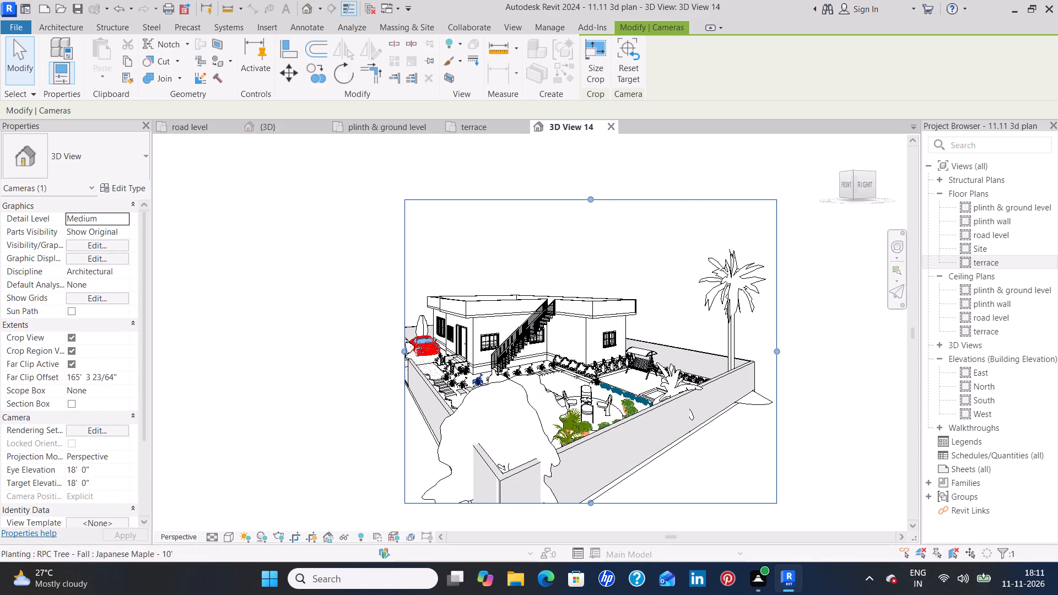
drag(402, 353, 342, 358)
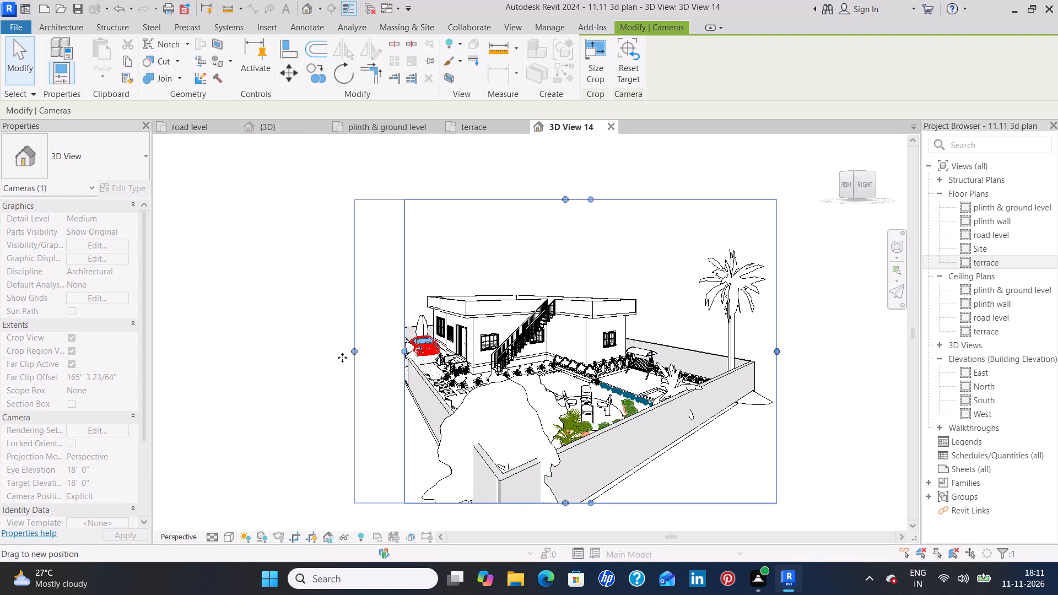
drag(342, 358, 338, 359)
drag(340, 349, 376, 340)
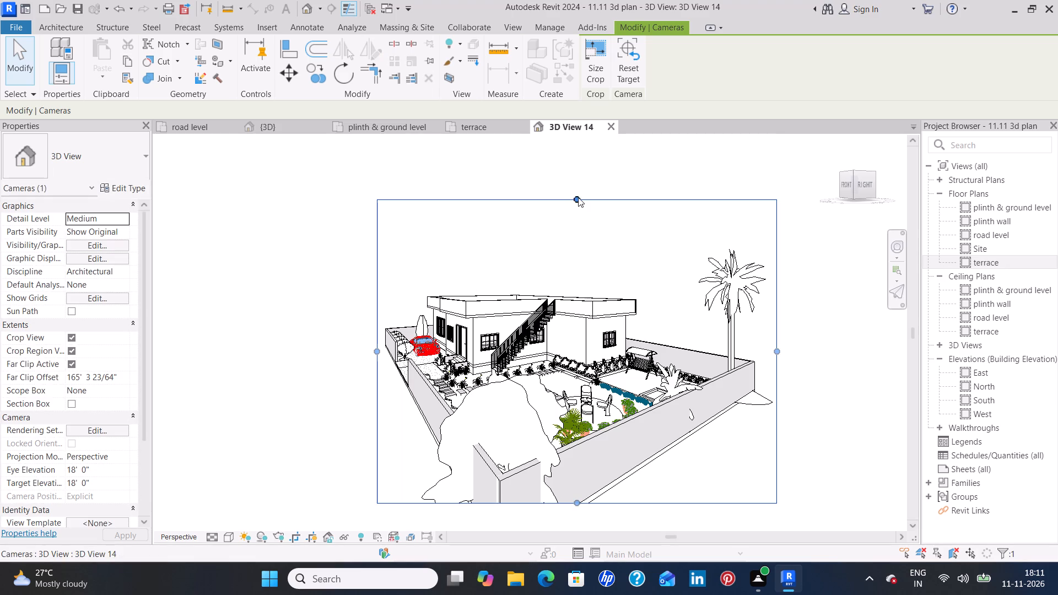
Lower the crop region's top edge slightly and extend its bottom edge past the near boundary wall corner.
drag(578, 197, 579, 209)
middle_drag(618, 441, 610, 304)
drag(565, 363, 564, 454)
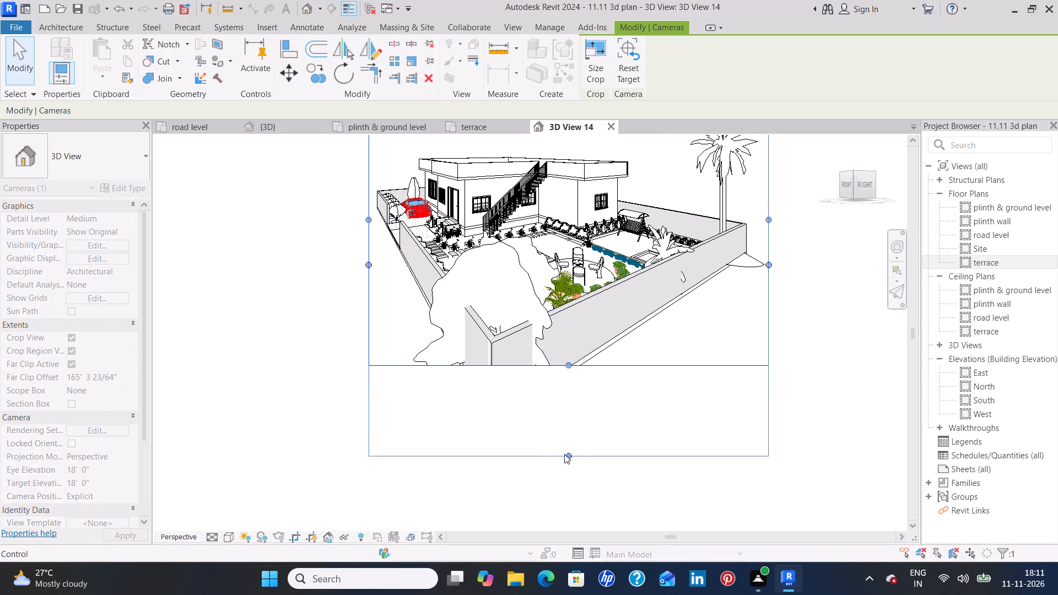
scroll(581, 364, down, 1)
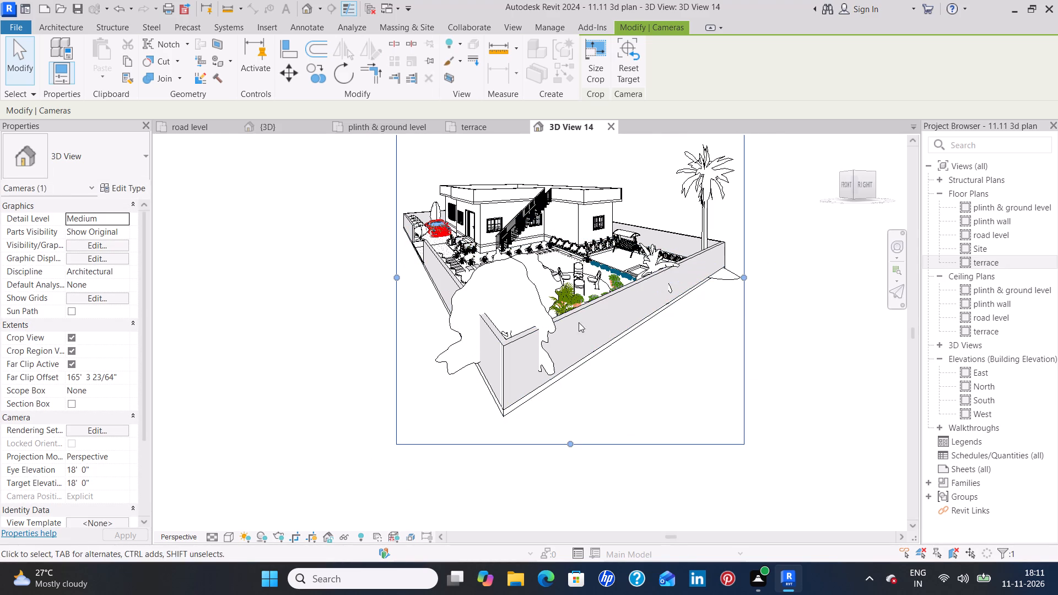
middle_drag(557, 263, 568, 364)
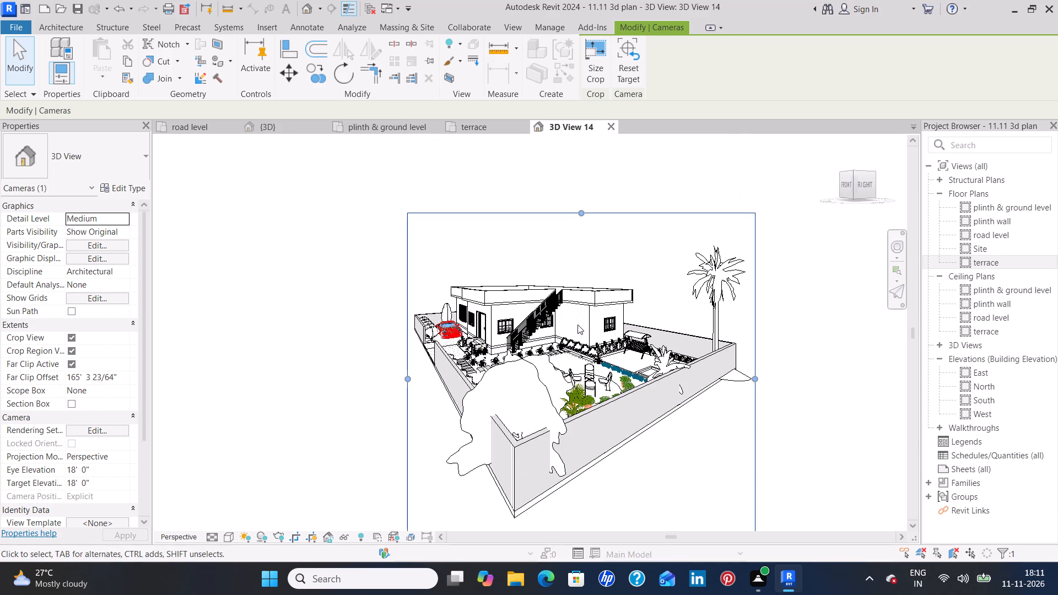
Turn the camera to face the boundary wall corner more directly, and refit the crop region's driveway-side and bottom edges around the plot.
shift+middle_drag(573, 325, 592, 326)
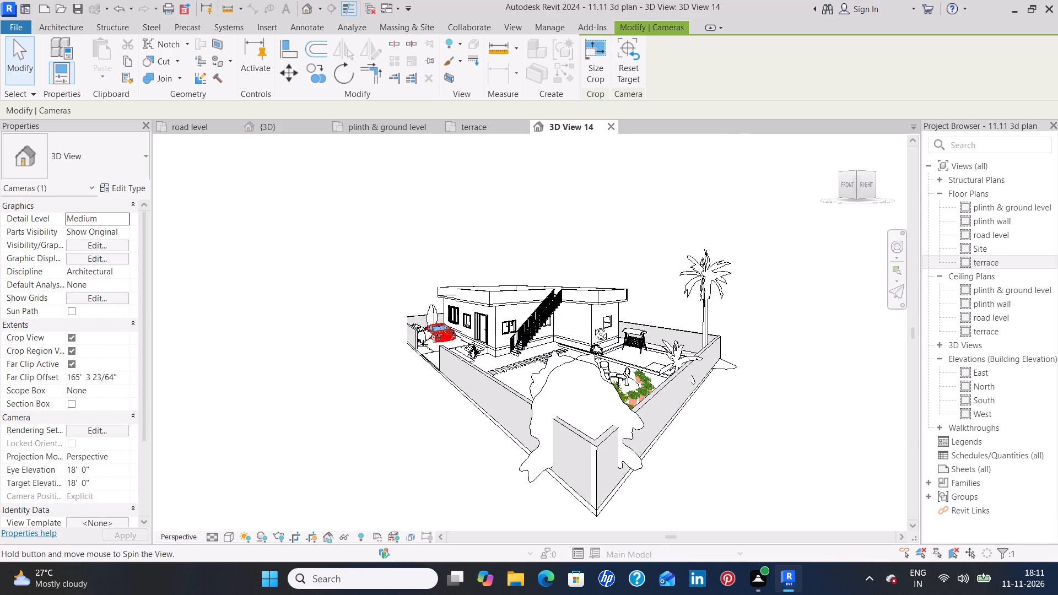
shift+middle_drag(592, 326, 595, 326)
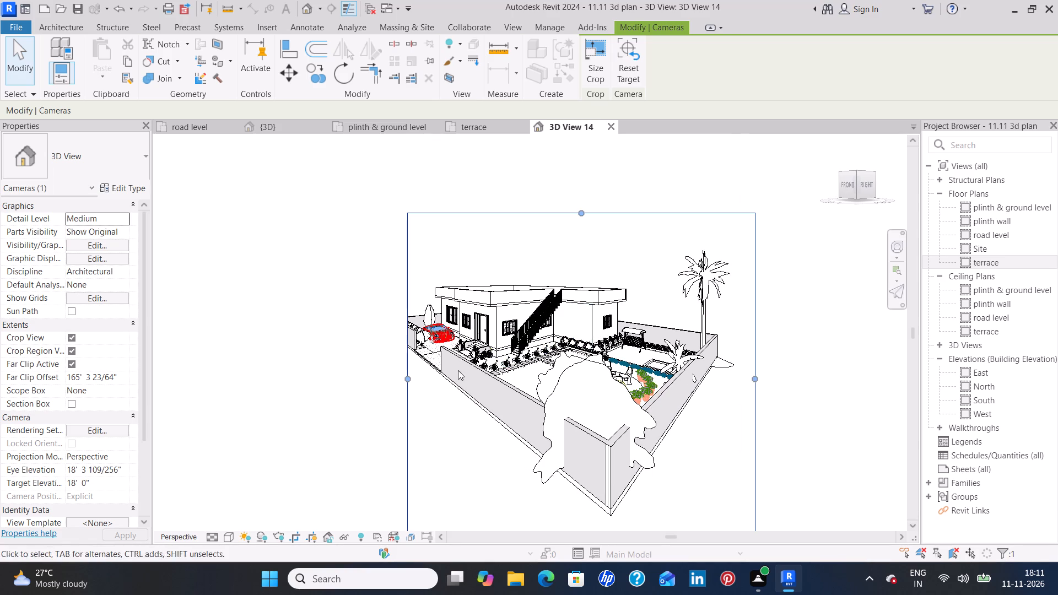
drag(407, 381, 370, 377)
middle_drag(619, 437, 606, 331)
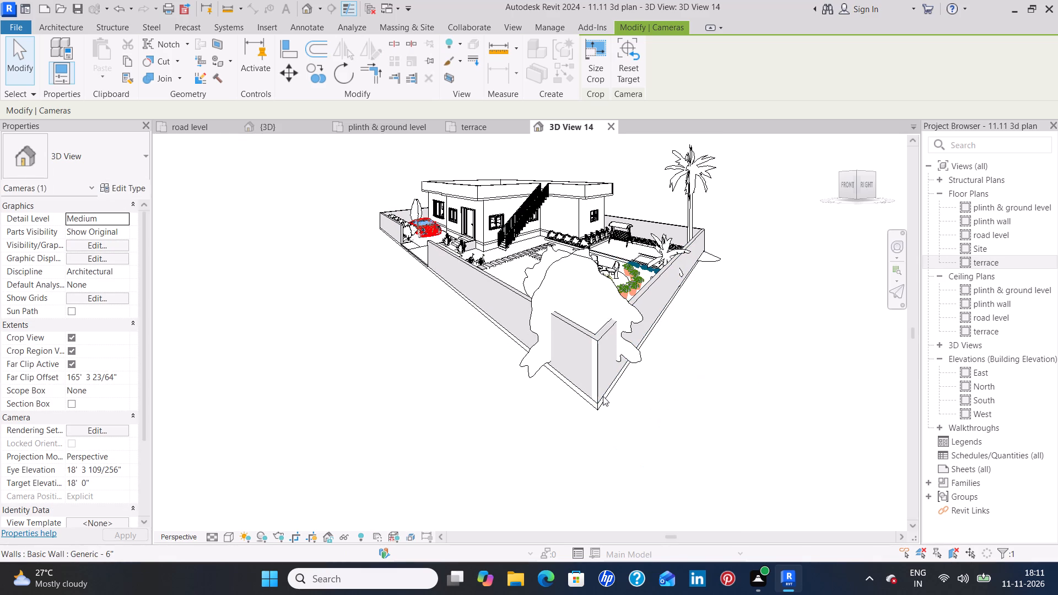
drag(542, 440, 542, 412)
middle_drag(558, 314, 559, 392)
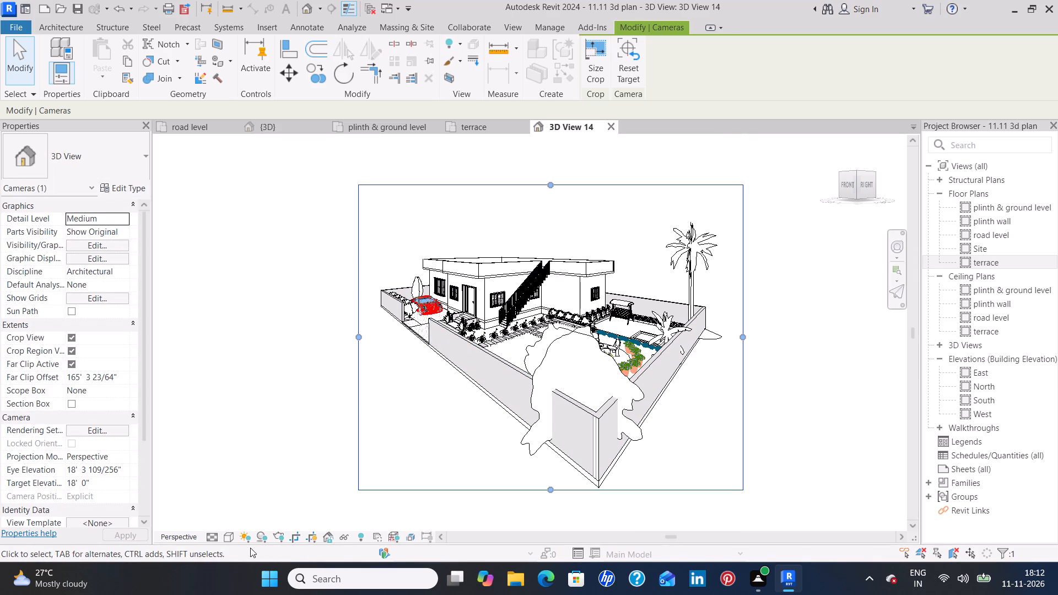
Set the camera view's detail level to Fine and its visual style to Realistic.
click(207, 540)
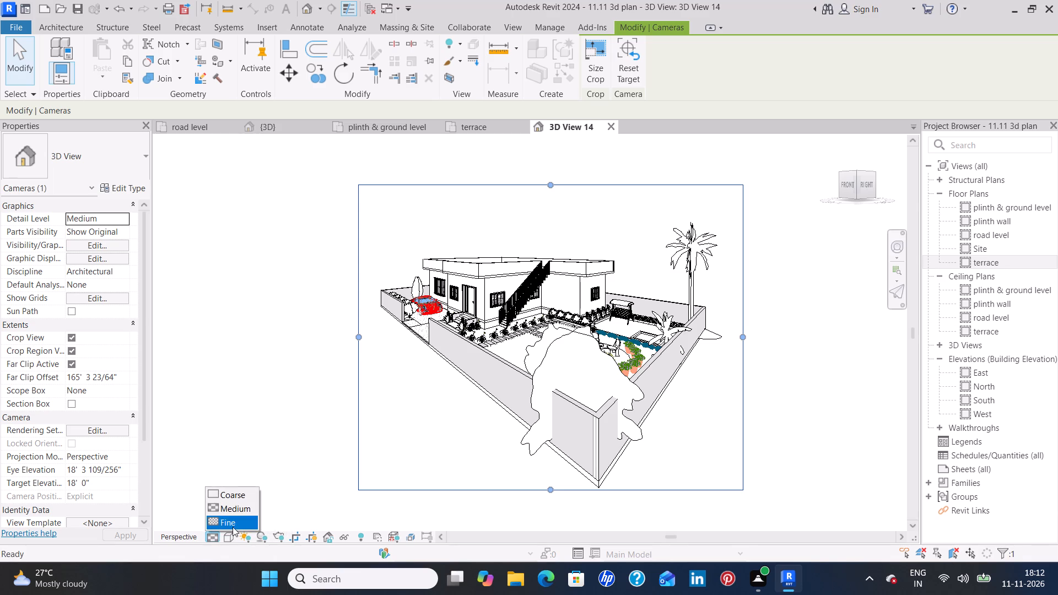
click(233, 526)
click(228, 537)
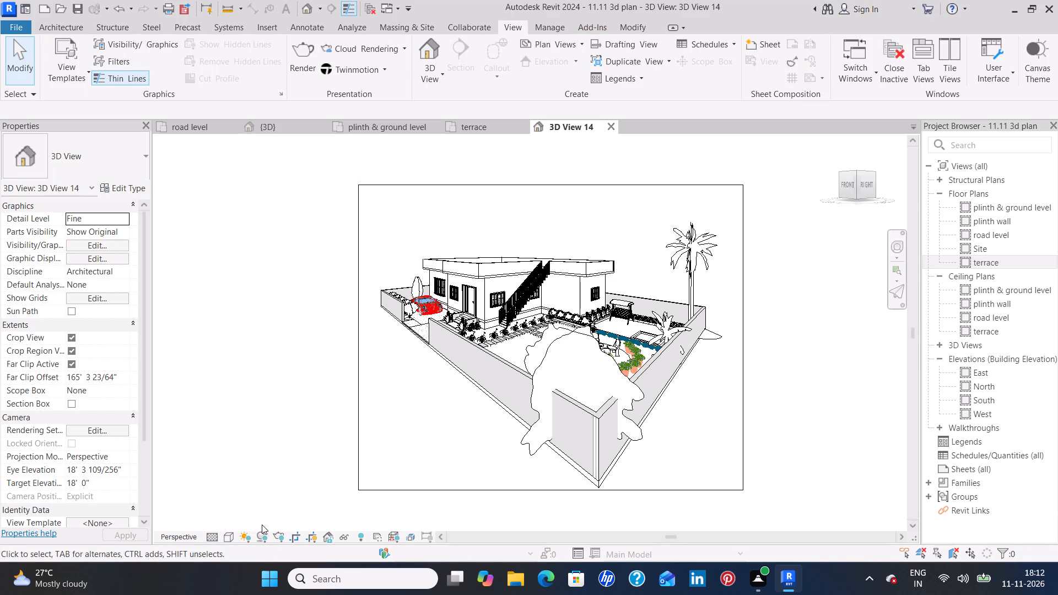
click(226, 540)
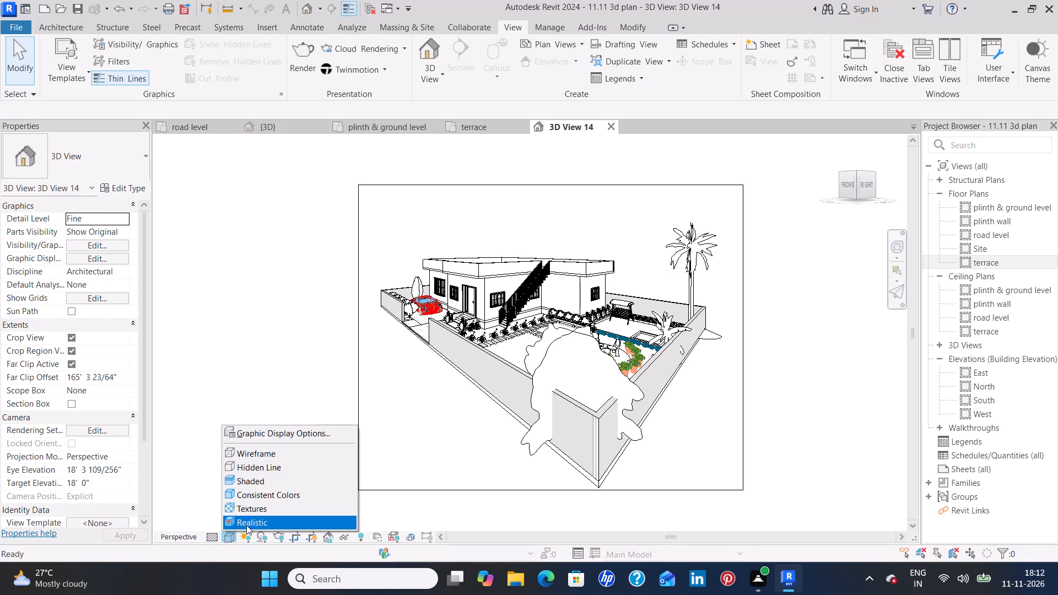
click(246, 525)
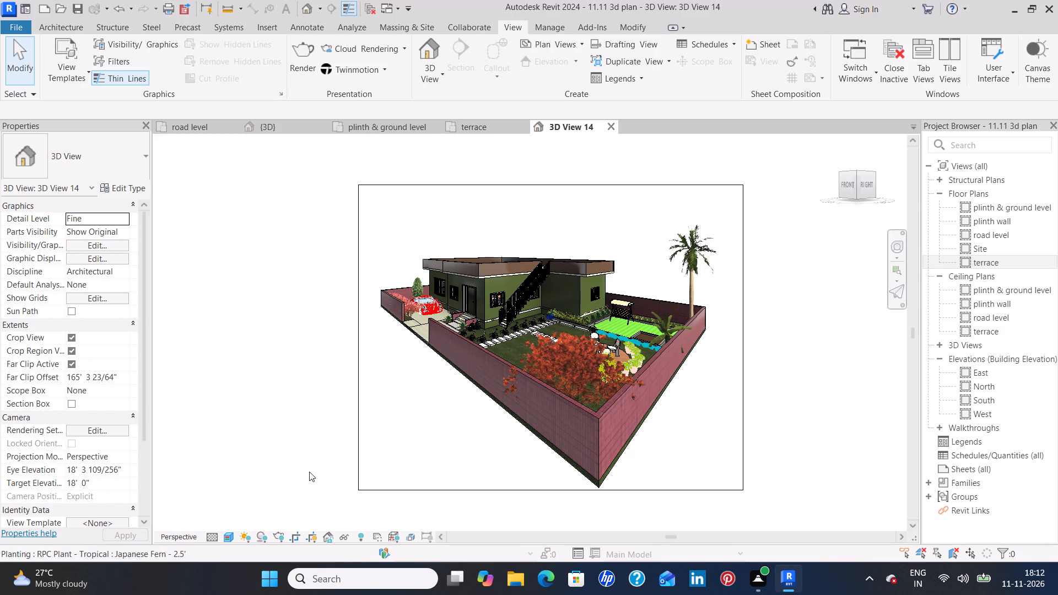
Set the camera view's detail level to Medium.
click(213, 537)
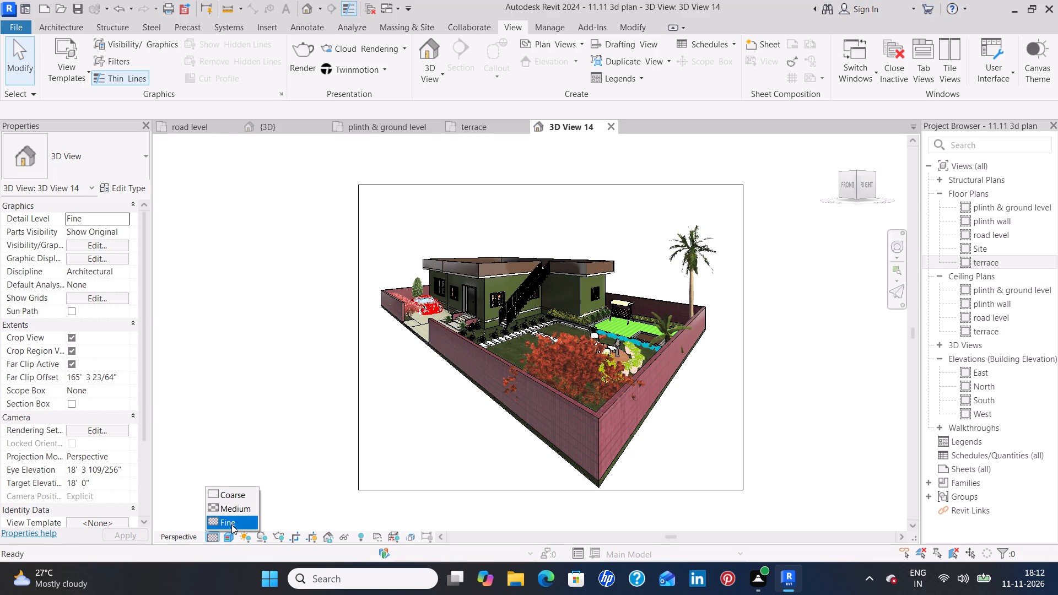
click(248, 507)
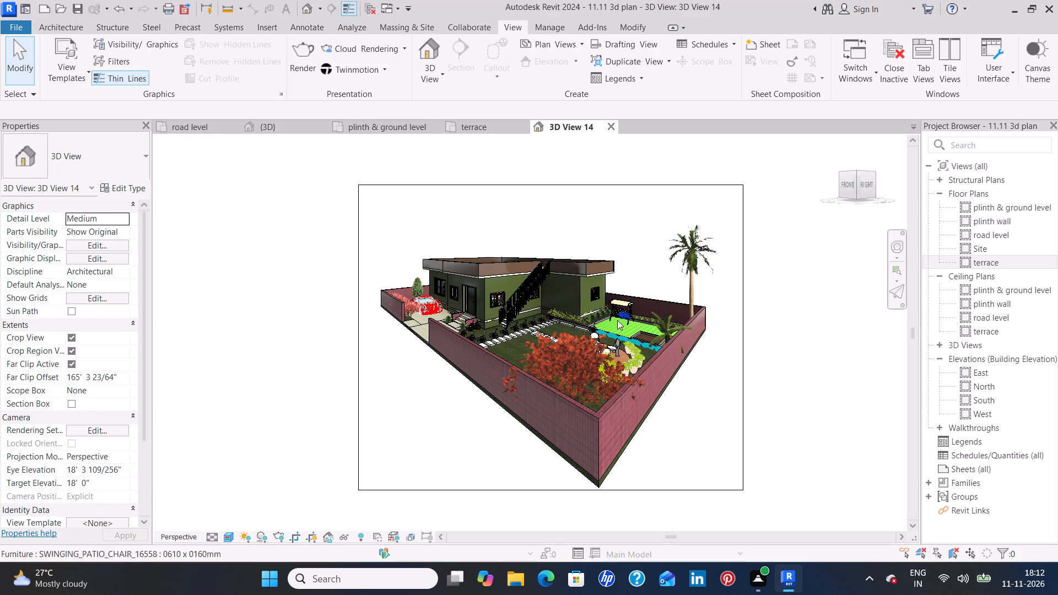
Orbit the perspective camera view slightly so the near boundary wall corner shifts and the eye sits a little higher.
shift+middle_drag(617, 334, 627, 332)
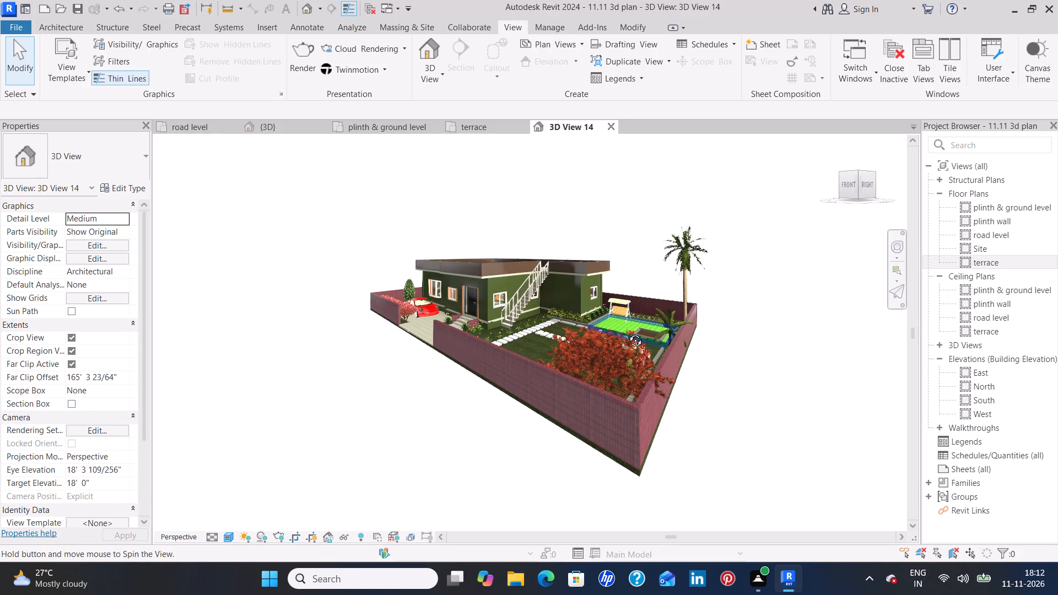
shift+middle_drag(627, 332, 624, 338)
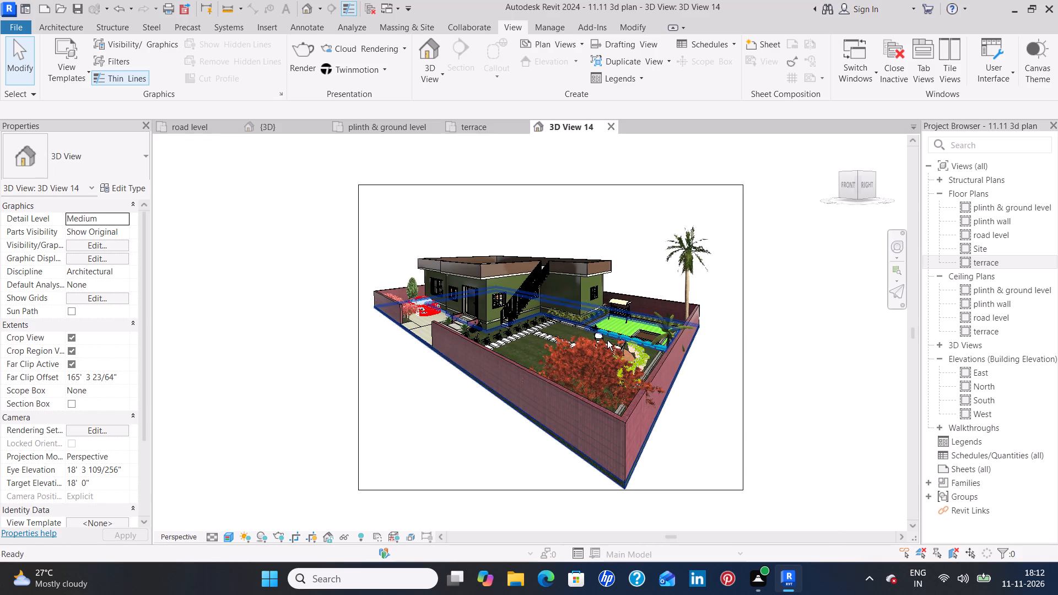
click(136, 377)
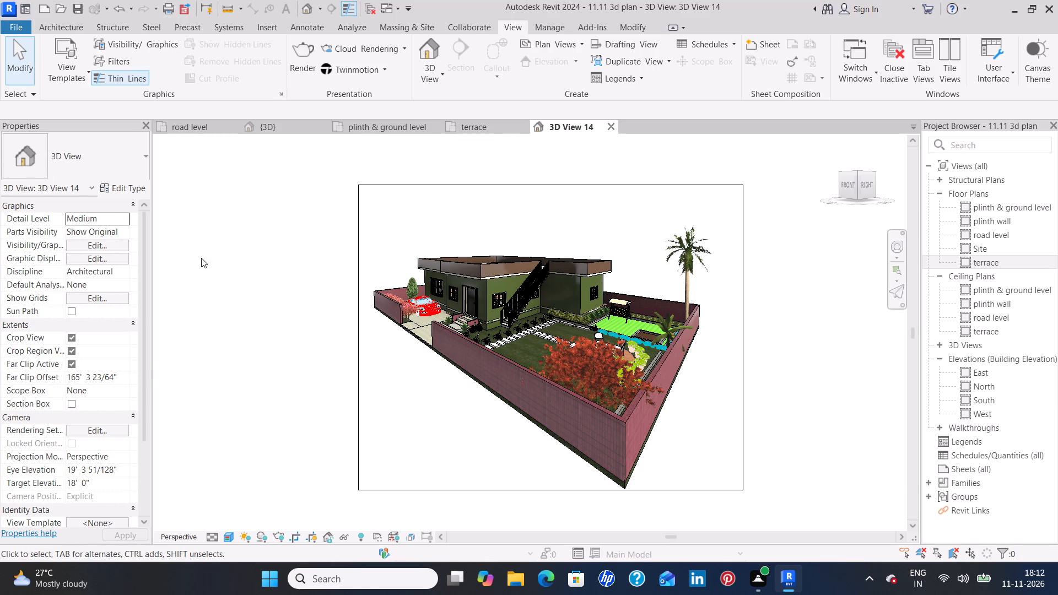
Render the camera view at Medium quality with printer resolution of 300 DPI.
text(rr)
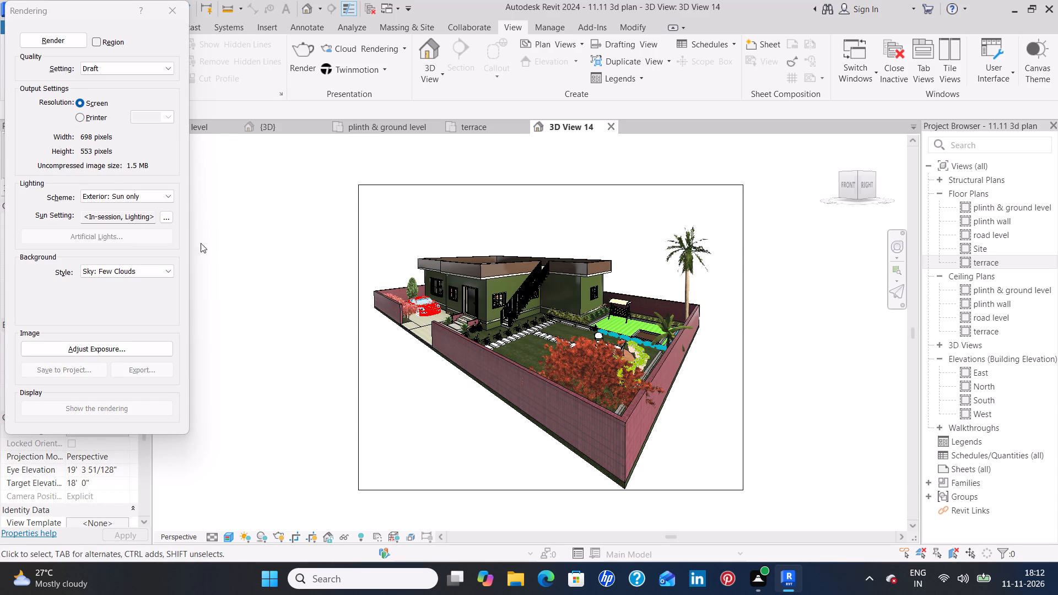
click(119, 70)
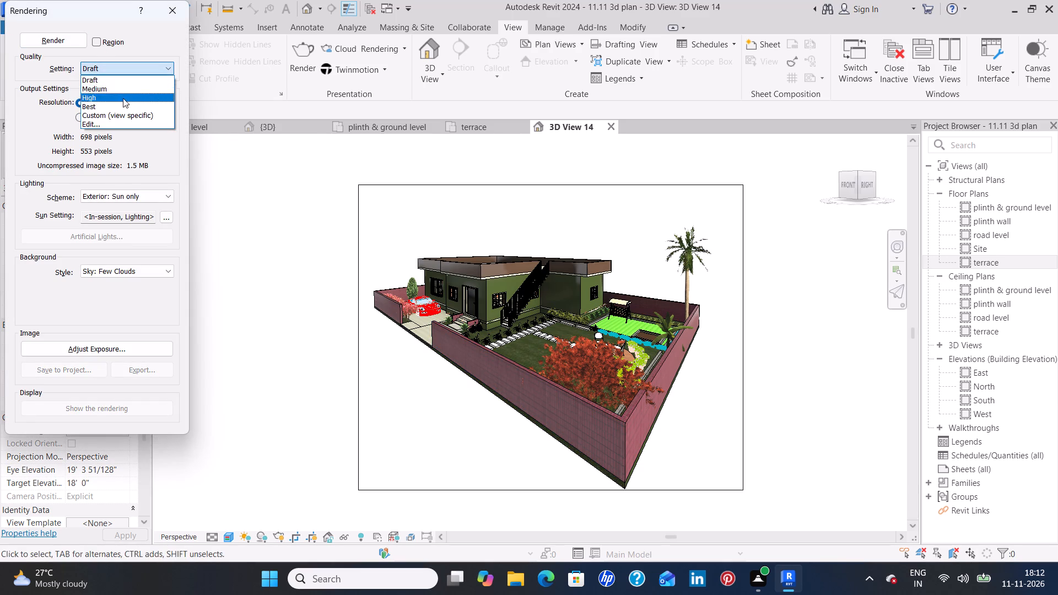
click(127, 89)
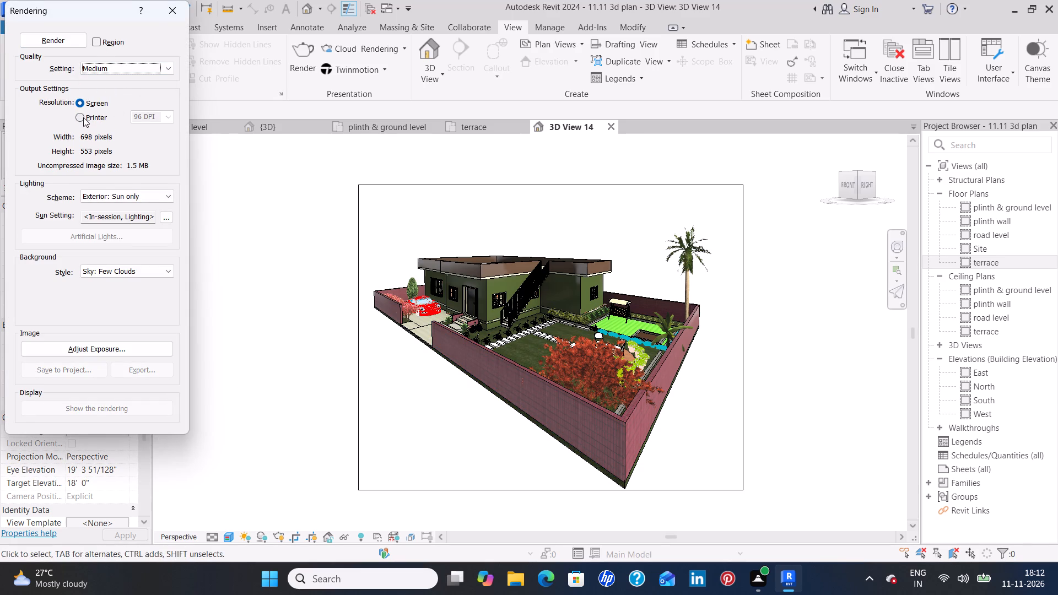
click(82, 117)
click(171, 116)
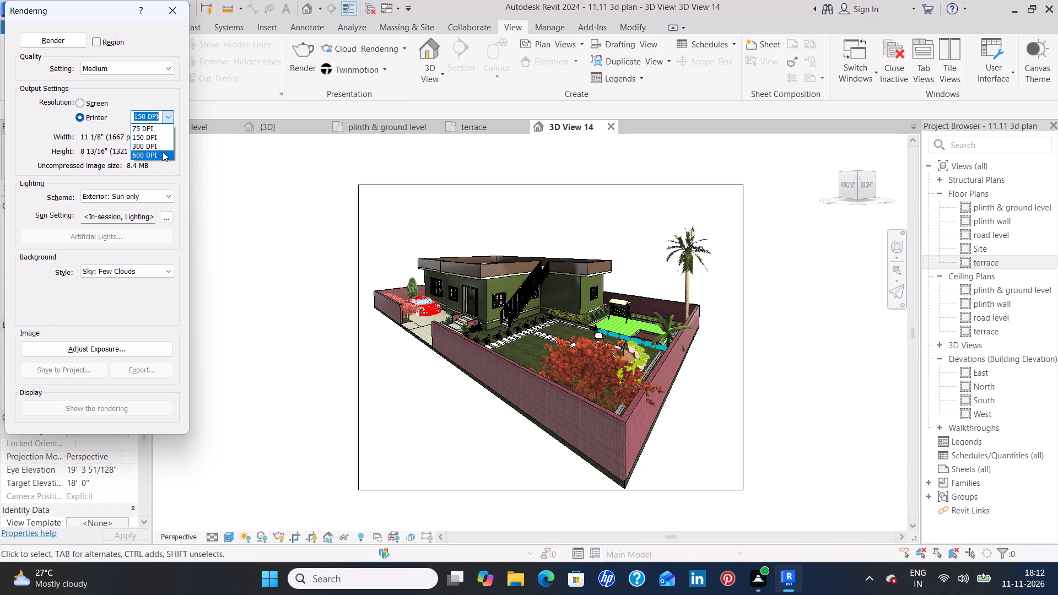
click(166, 147)
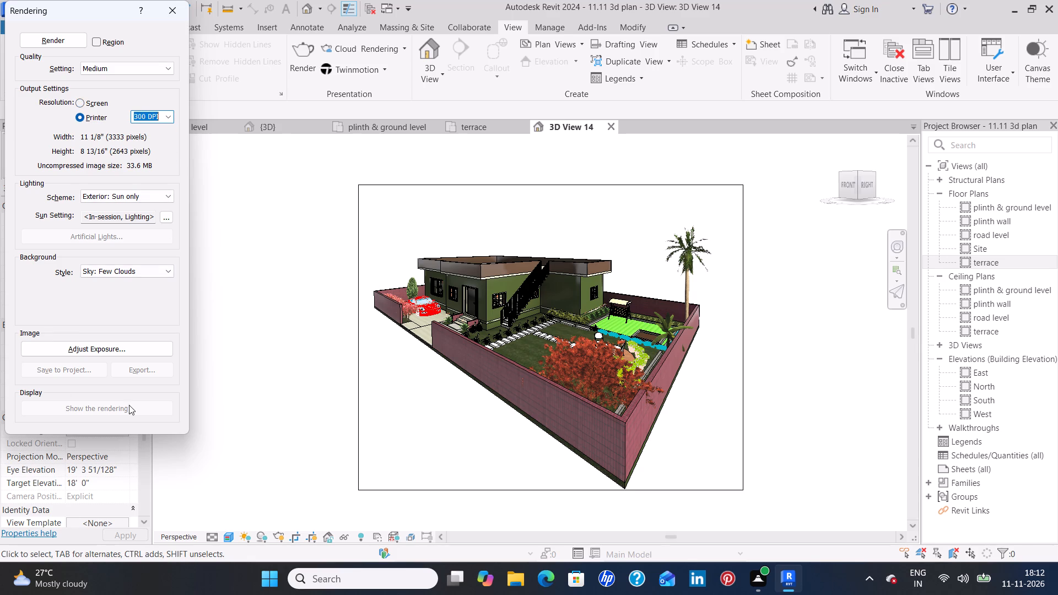
click(66, 40)
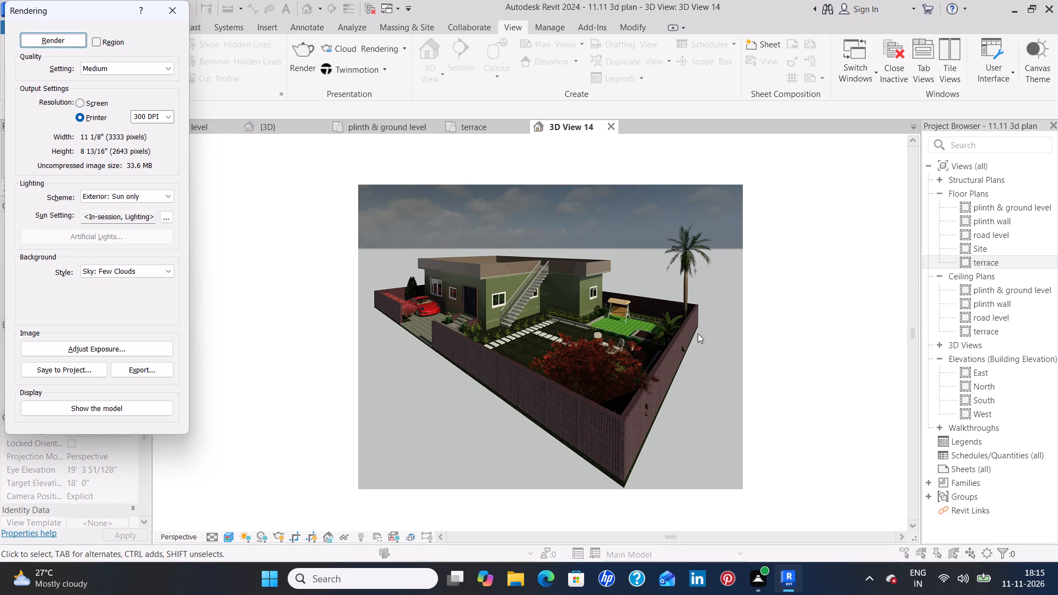
Export the rendering to the Desktop as a JPEG named 3D View 11.11 4.
scroll(568, 339, up, 2)
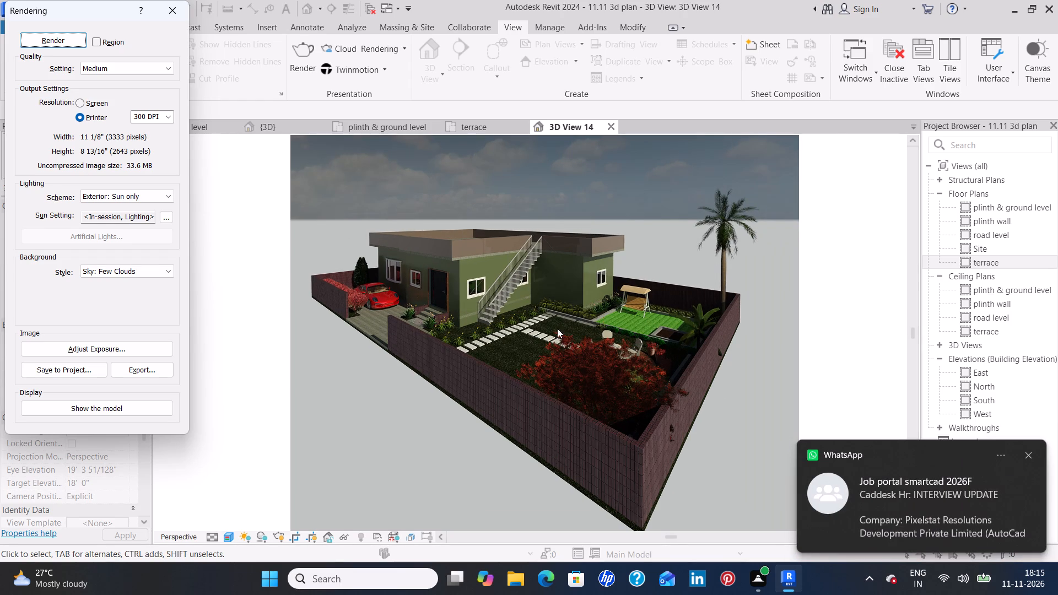
click(144, 374)
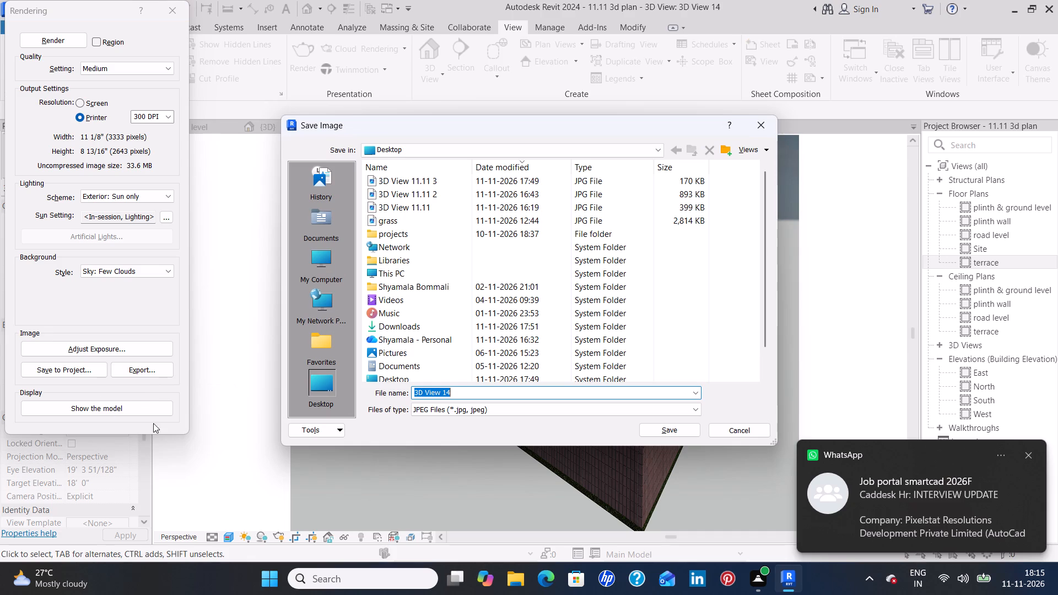
click(472, 393)
key(BackSpace)
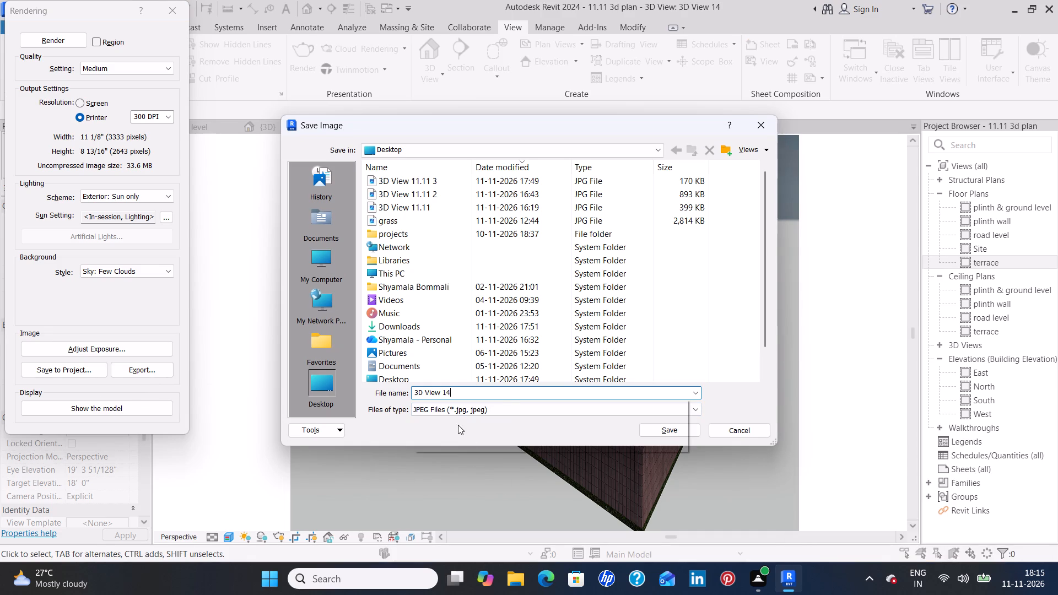
key(BackSpace)
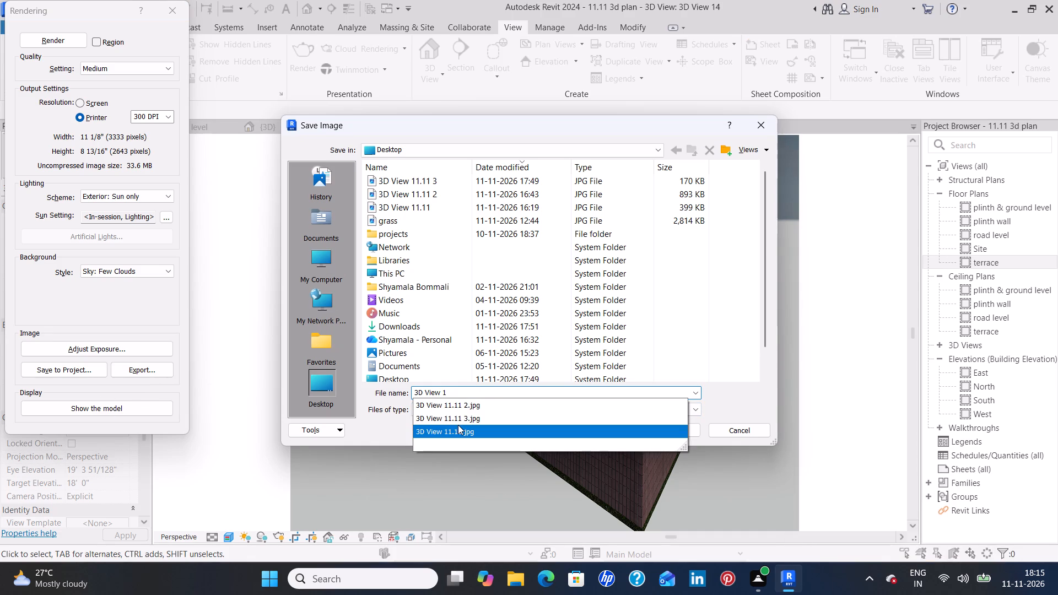
text(1.11)
key(space)
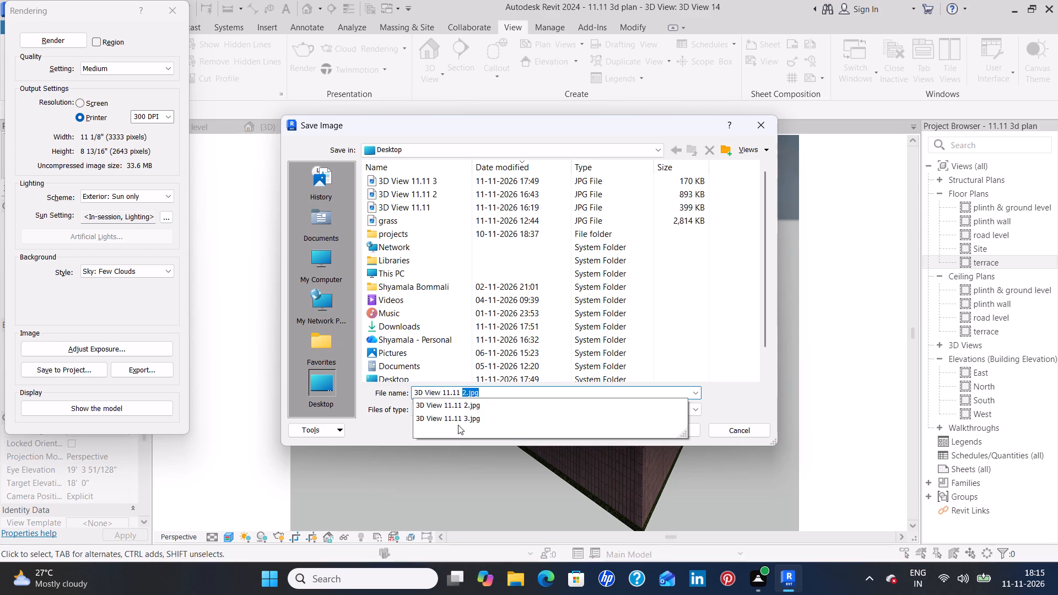
key(4)
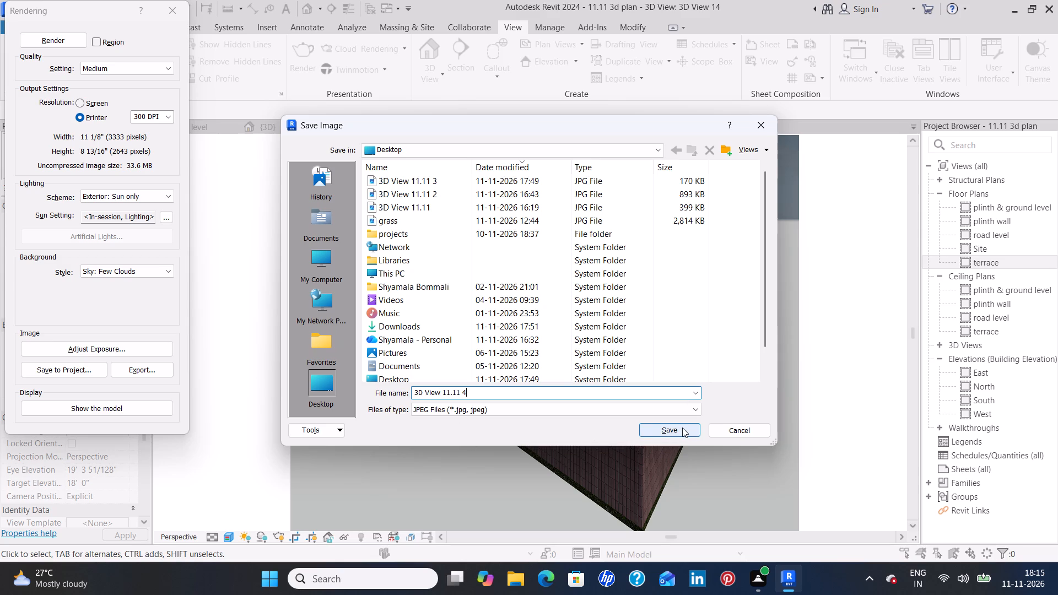
click(655, 431)
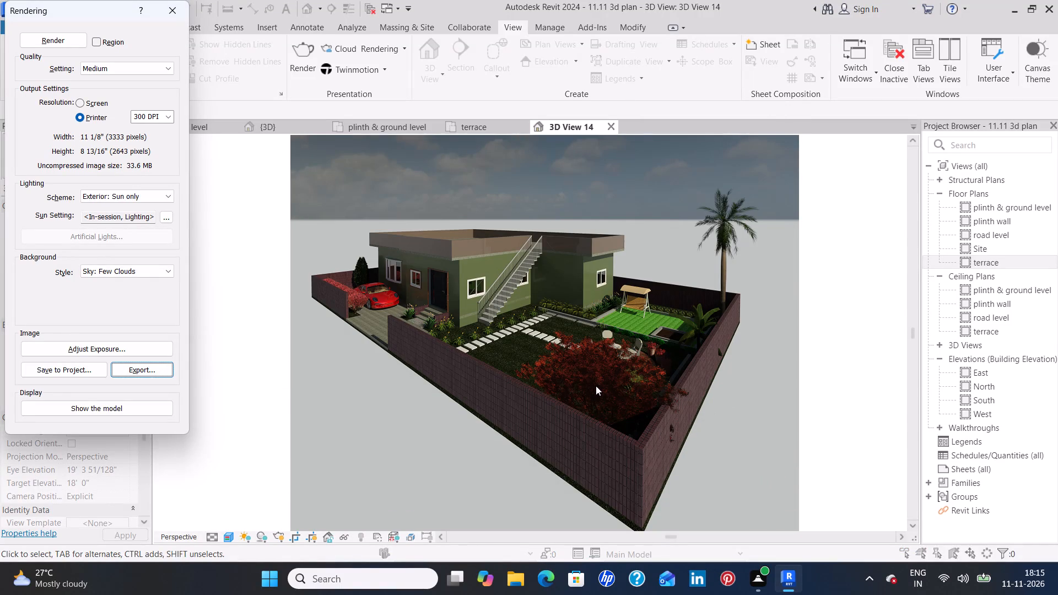
Close the rendered camera view and dismiss the save reminder without saving the project.
click(611, 127)
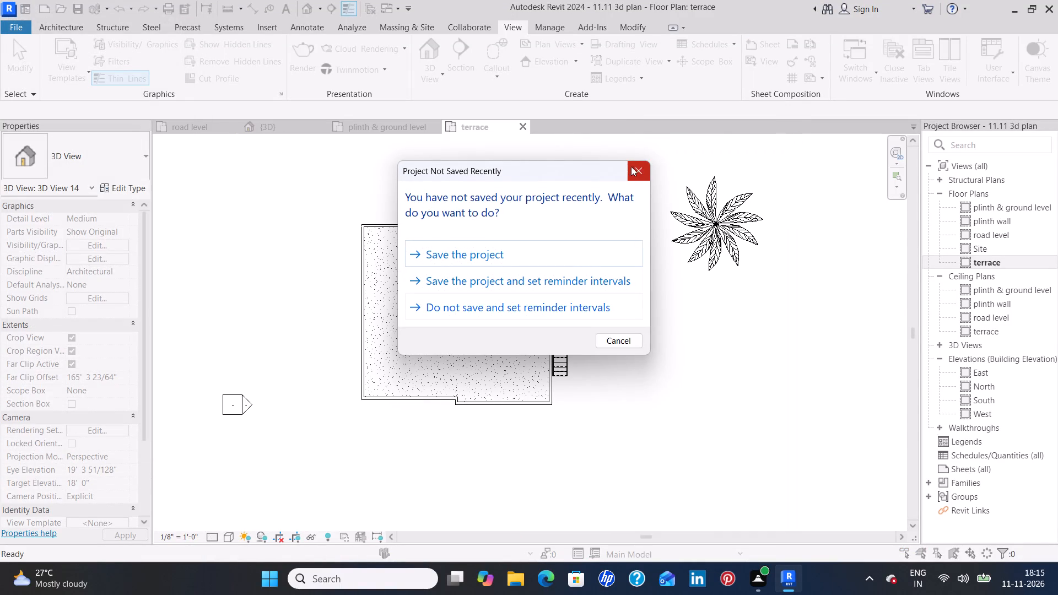
click(634, 166)
scroll(682, 315, down, 1)
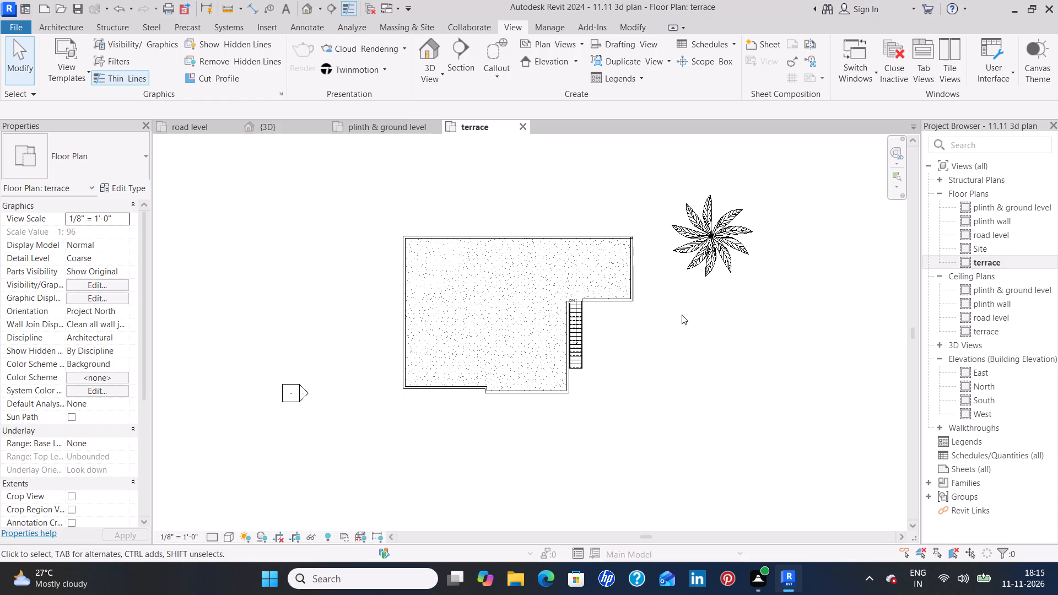
scroll(697, 312, up, 1)
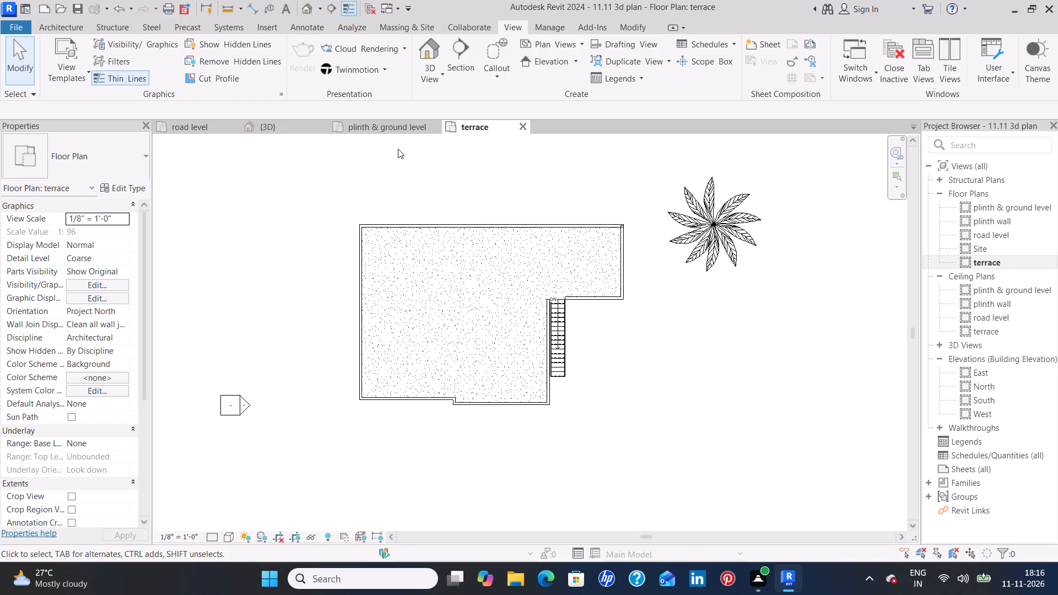
Open the plinth & ground level plan and examine the living room, dining area, bedrooms, kitchen and garden layout.
click(399, 131)
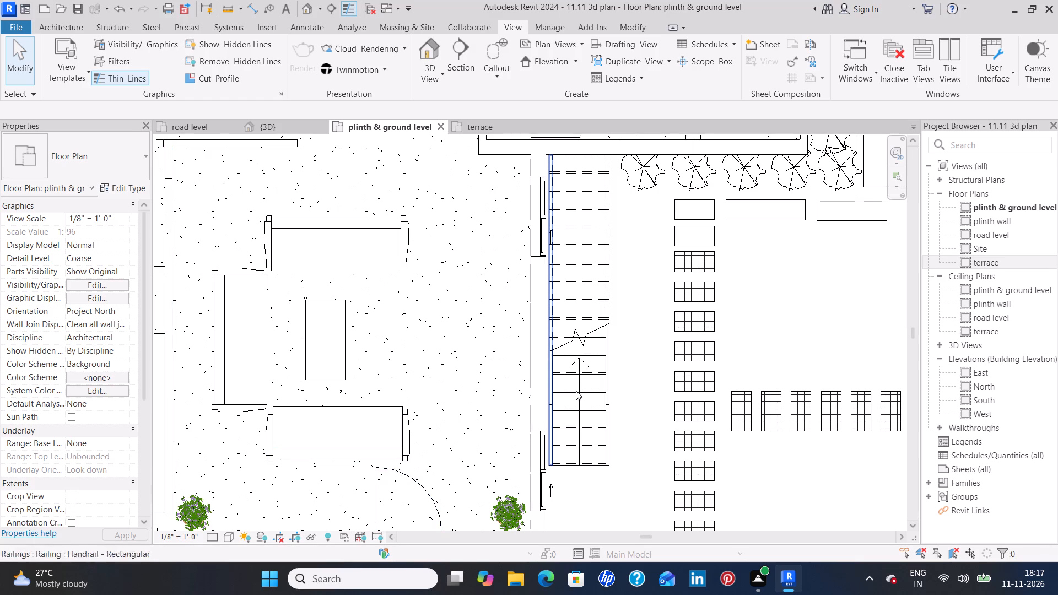
scroll(458, 329, down, 2)
middle_drag(455, 344, 494, 387)
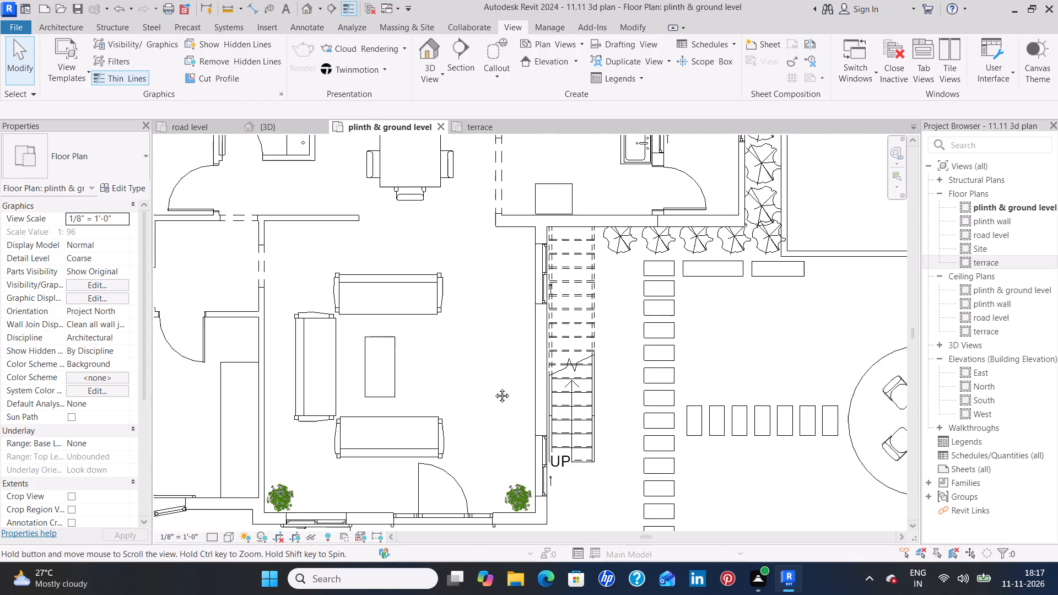
middle_drag(494, 387, 506, 396)
middle_drag(425, 290, 476, 360)
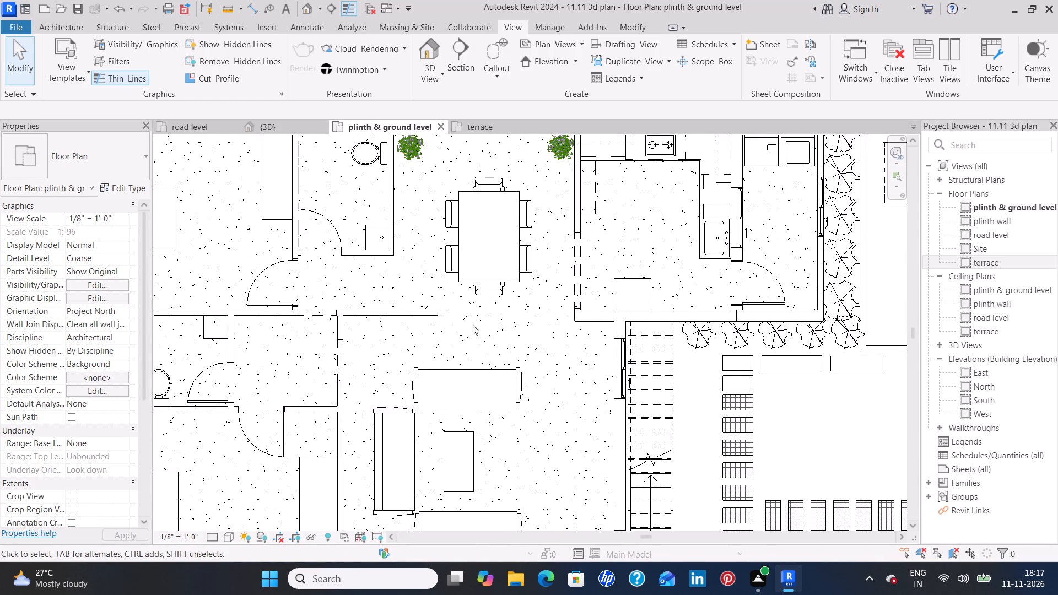
middle_drag(531, 274, 549, 394)
middle_drag(395, 311, 479, 346)
middle_drag(328, 342, 416, 334)
scroll(392, 370, up, 2)
middle_drag(374, 410, 380, 349)
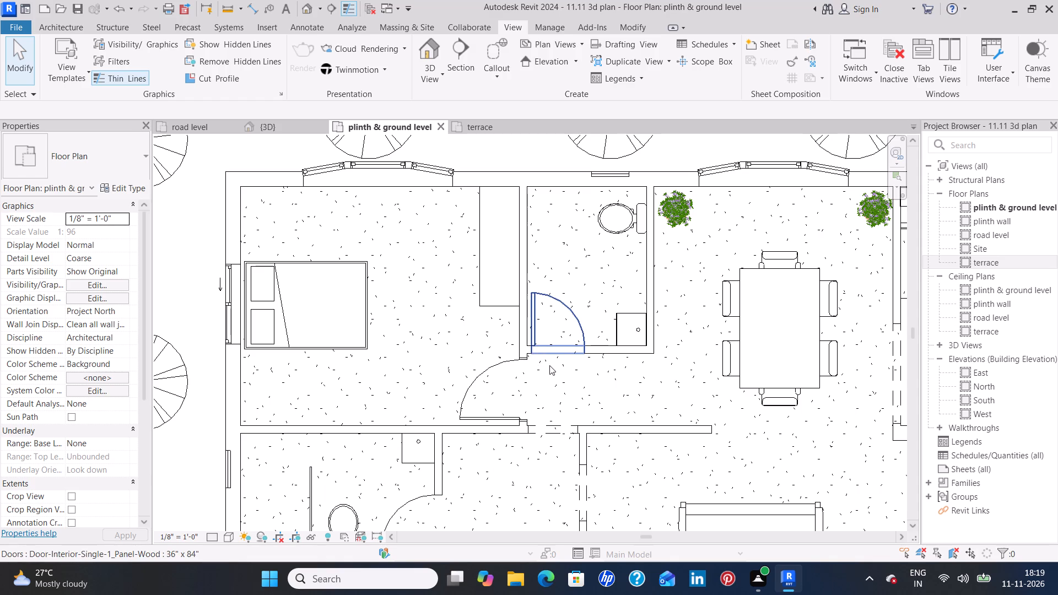
scroll(553, 365, down, 1)
middle_drag(568, 393, 557, 360)
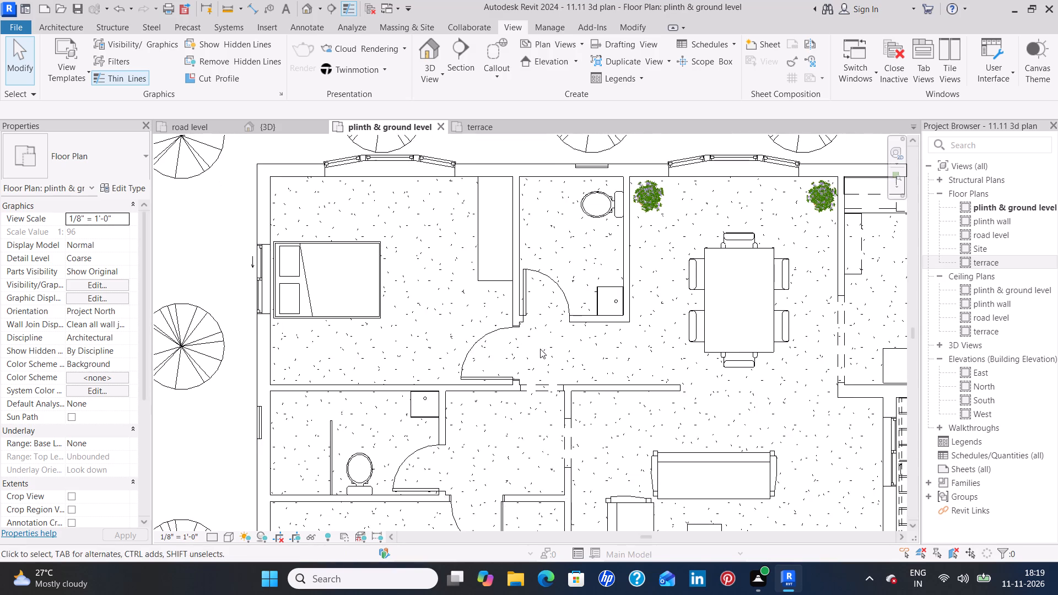
scroll(540, 349, down, 2)
scroll(628, 401, down, 2)
middle_drag(716, 430, 636, 354)
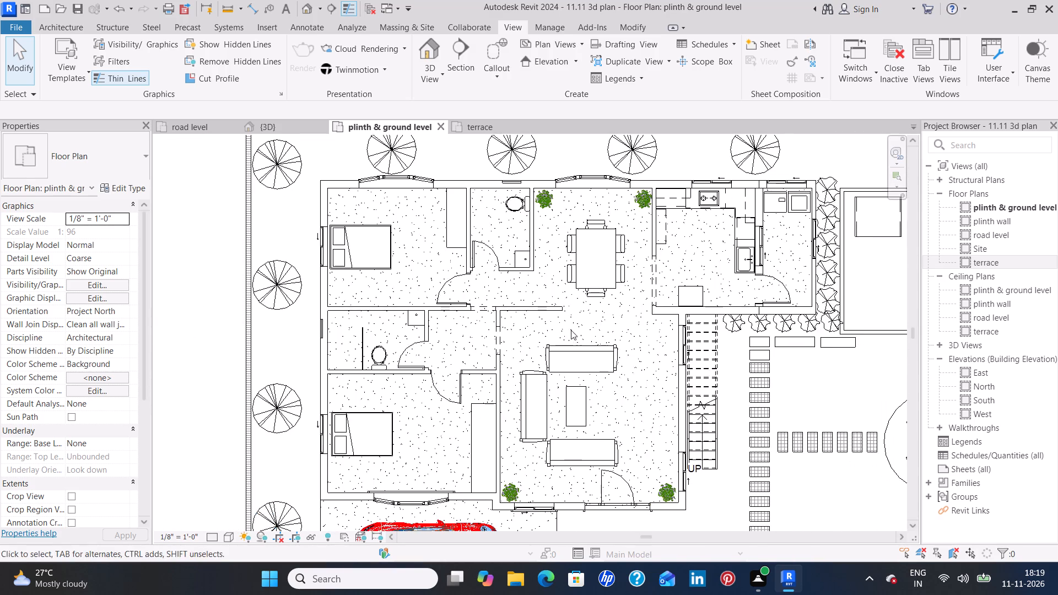
scroll(573, 350, down, 1)
middle_drag(670, 420, 609, 330)
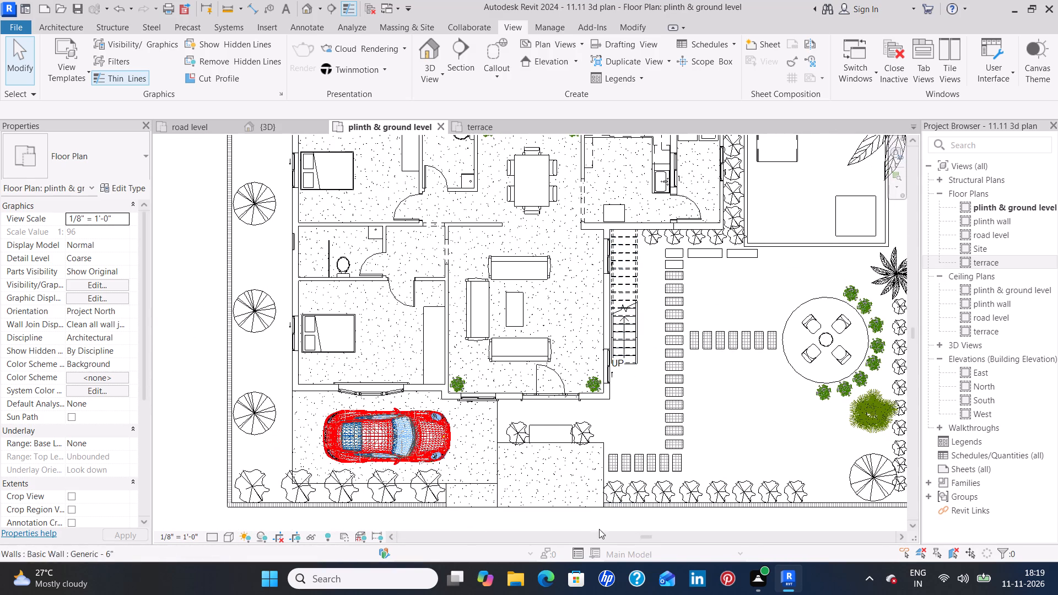
Switch to File Explorer, check the Desktop folder for the exported renderings, and close it.
click(512, 580)
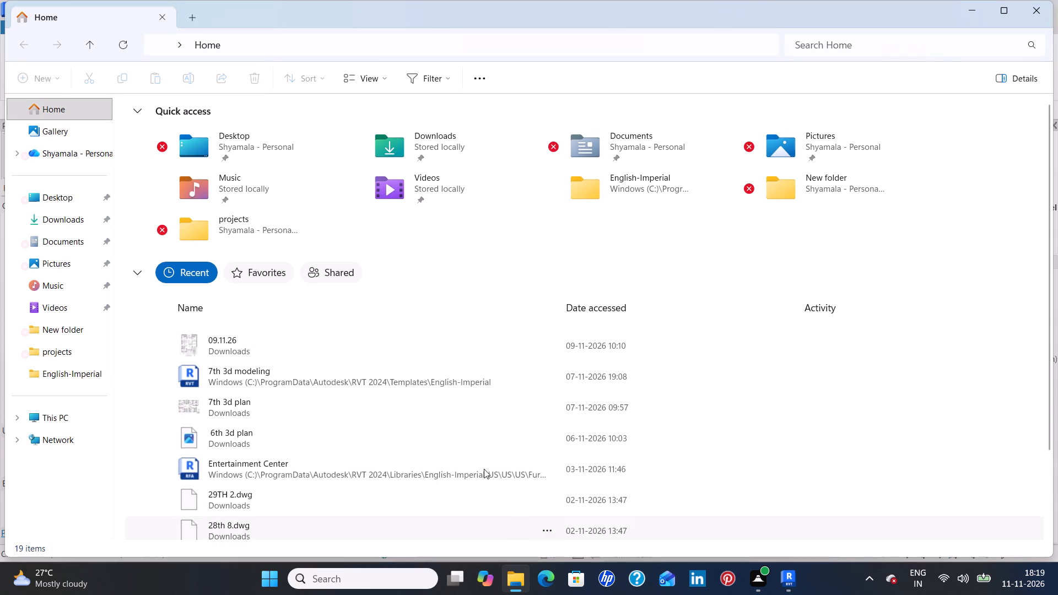
double_click(70, 188)
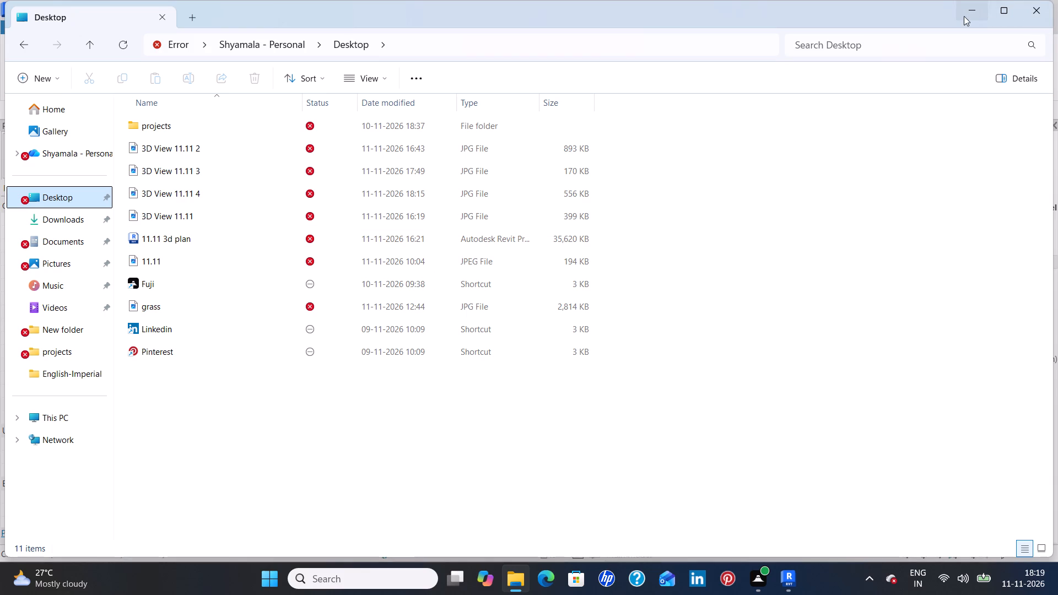
click(1039, 6)
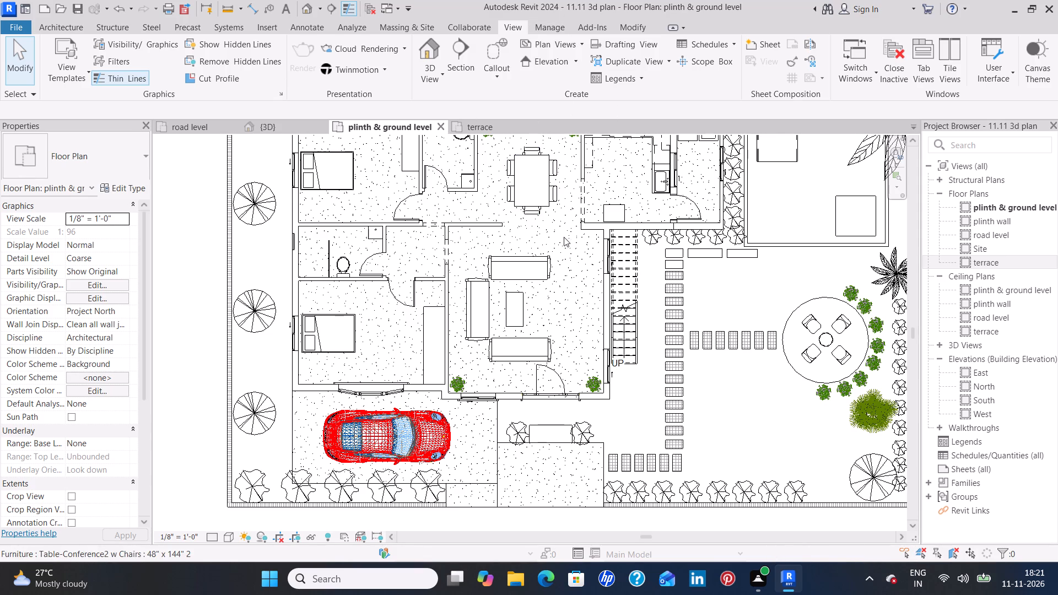
Place a perspective camera in the living room, with its eye beside the staircase wall and its target across the sofas toward the front bedroom.
middle_drag(564, 241, 550, 290)
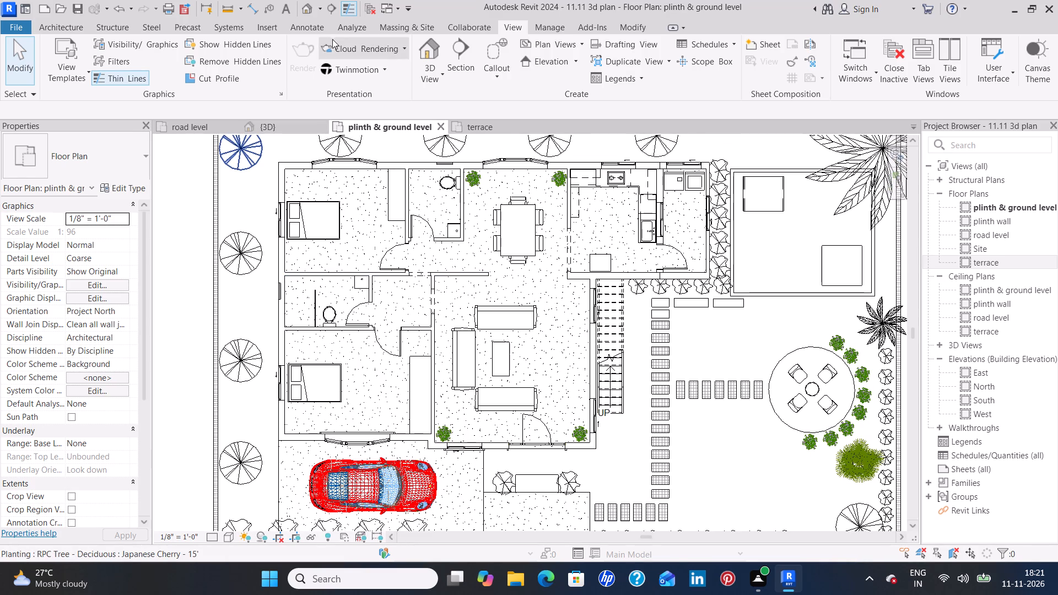
click(61, 26)
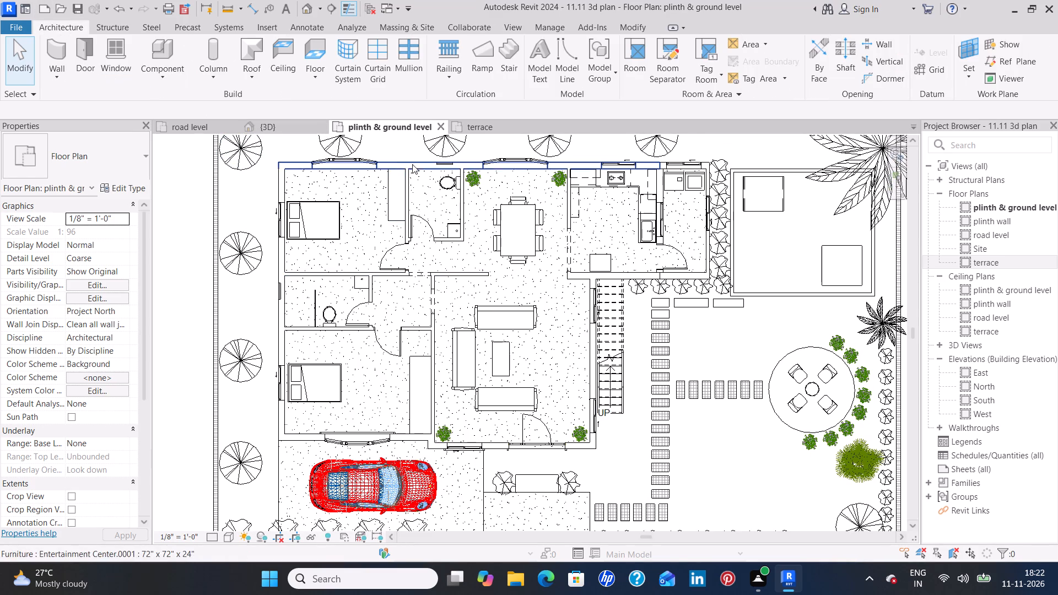
click(517, 26)
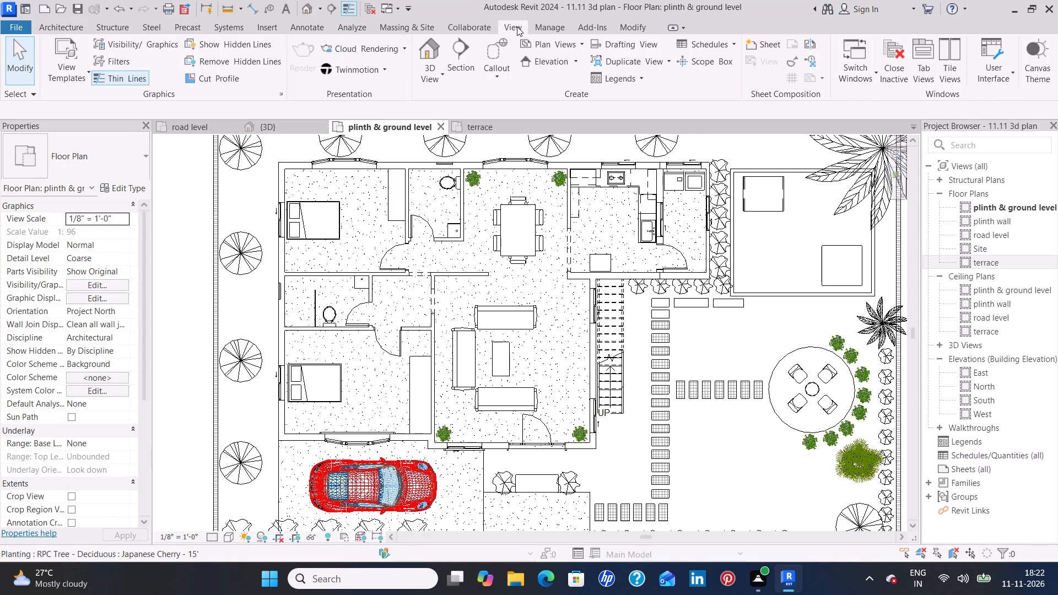
click(427, 74)
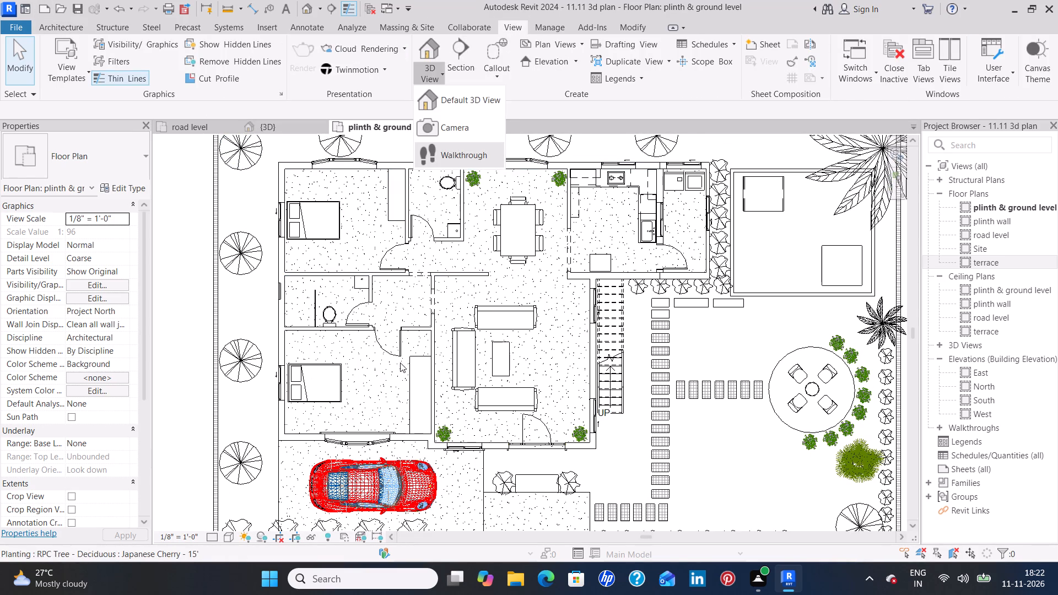
click(484, 120)
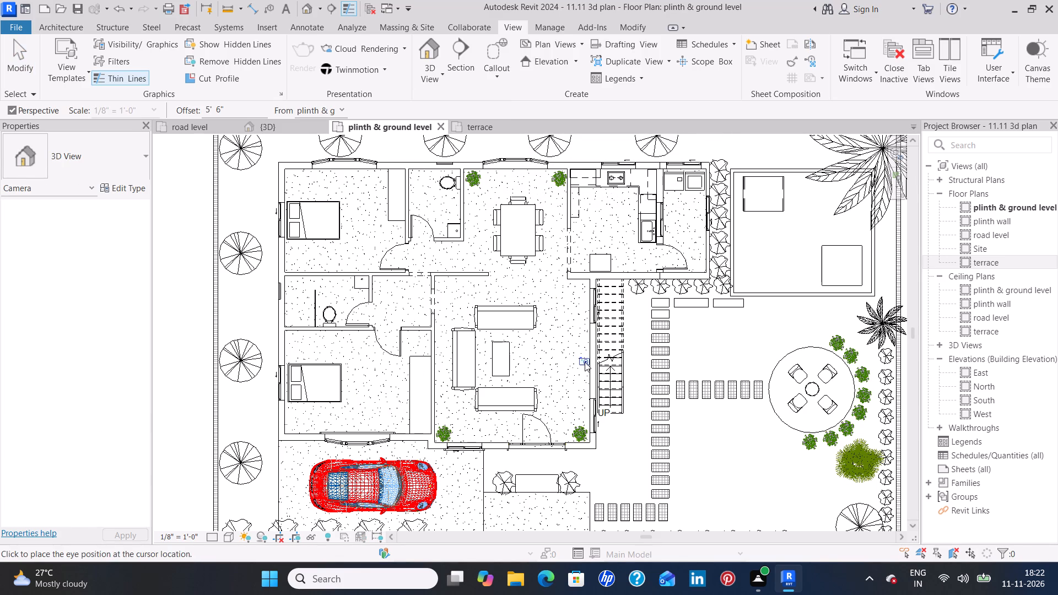
click(585, 362)
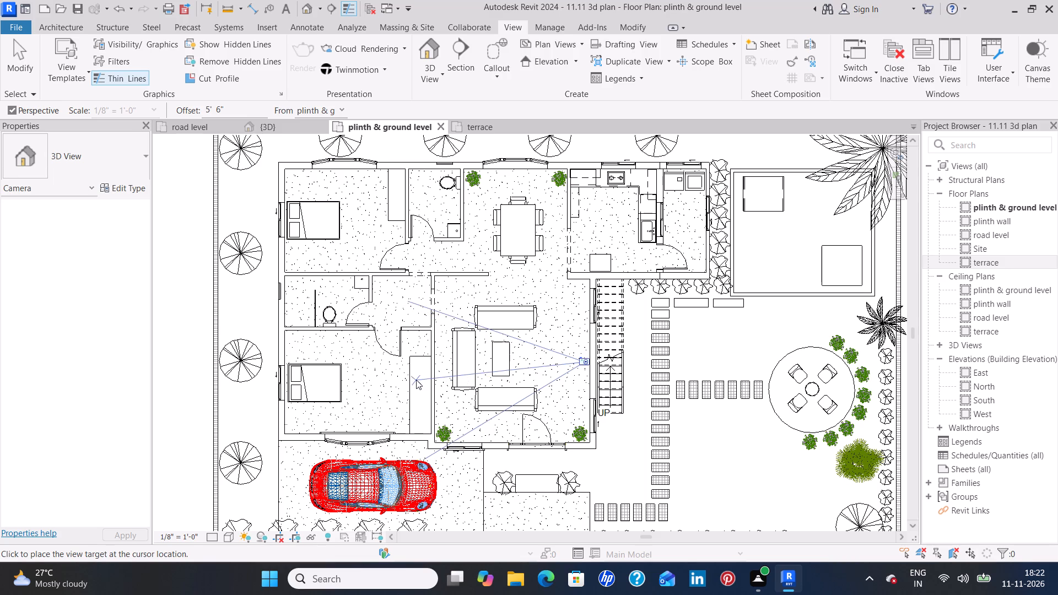
click(416, 380)
Enlarge the living room camera's crop region downward and to both sides to include the sofas, coffee table, door and window.
scroll(469, 349, down, 2)
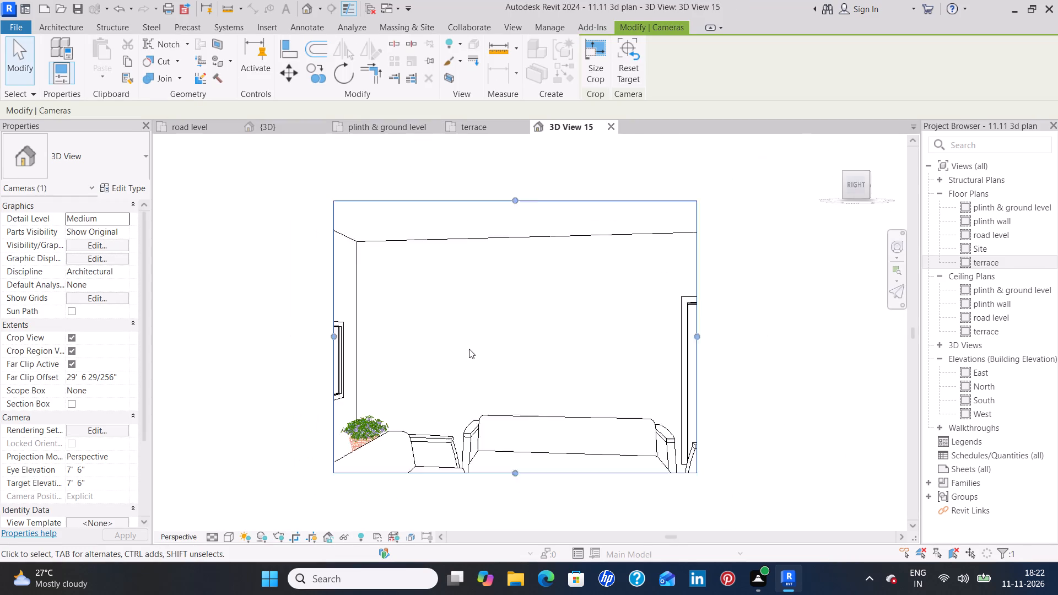
scroll(469, 349, down, 2)
drag(501, 442, 505, 510)
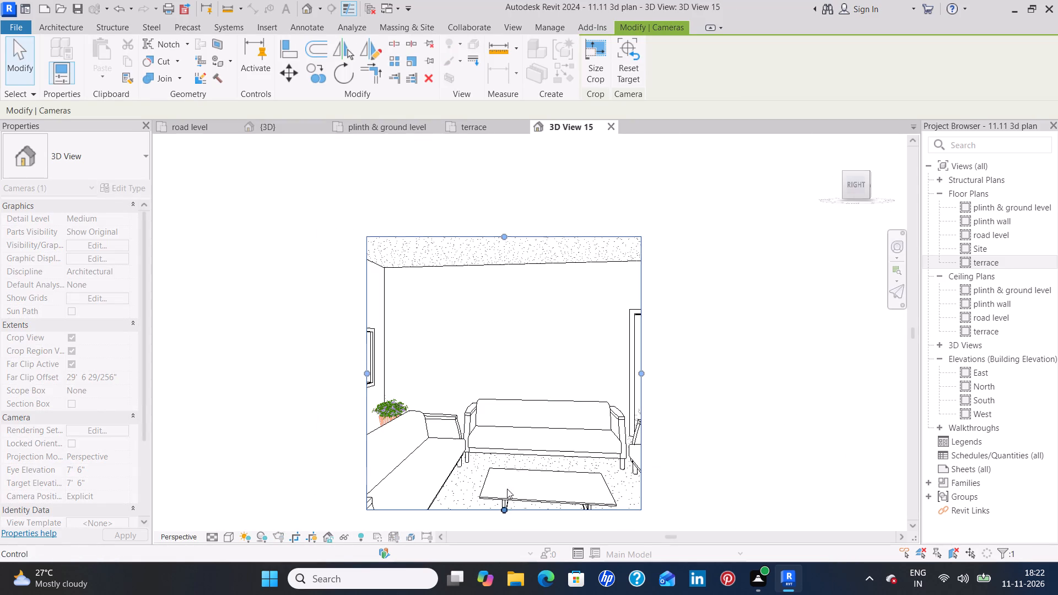
middle_drag(530, 421, 524, 335)
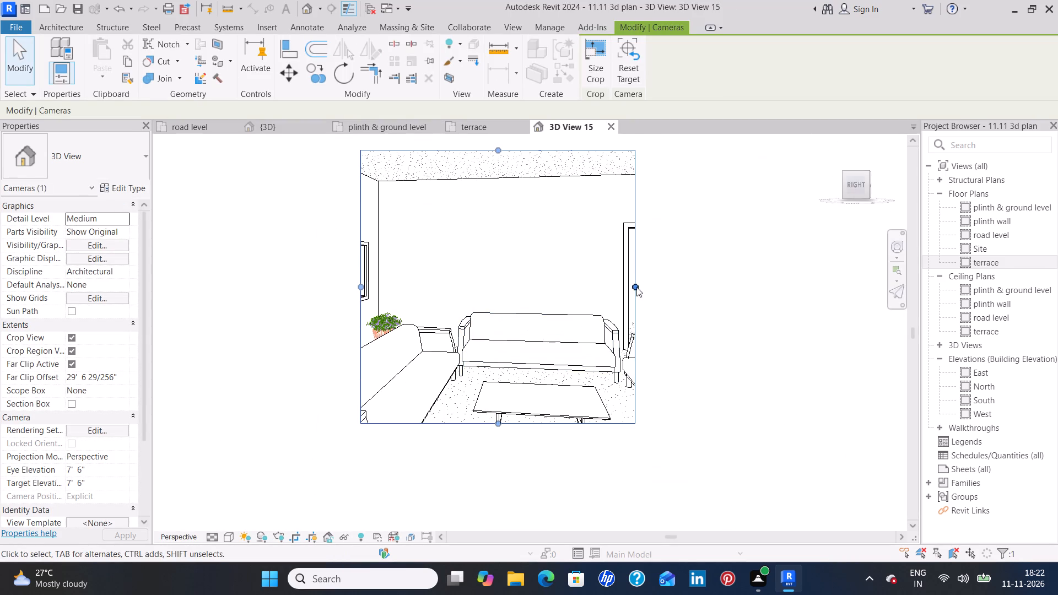
drag(636, 287, 716, 304)
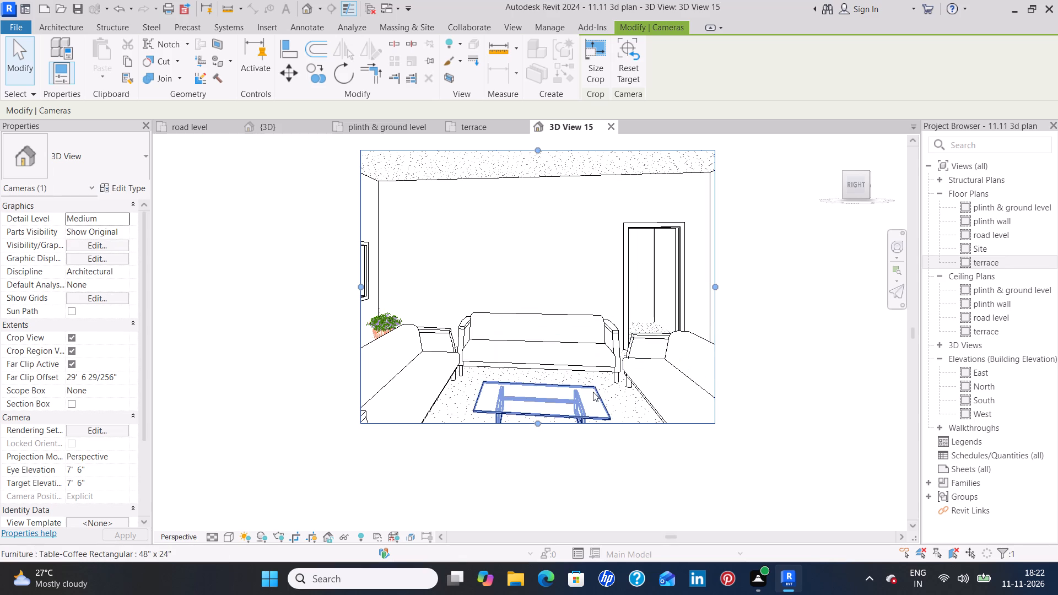
middle_drag(545, 402, 594, 362)
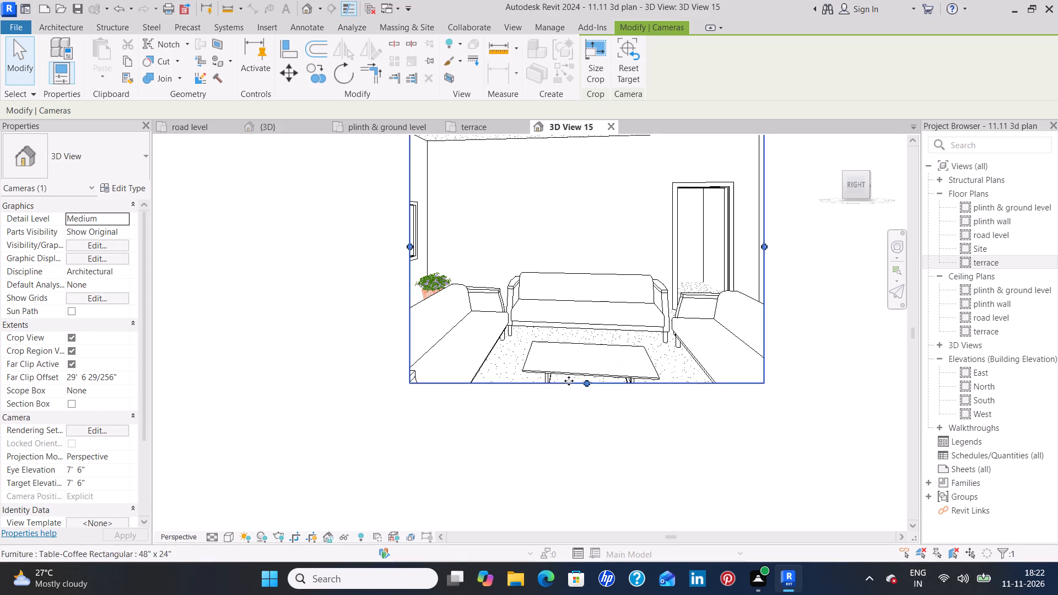
drag(588, 385, 585, 459)
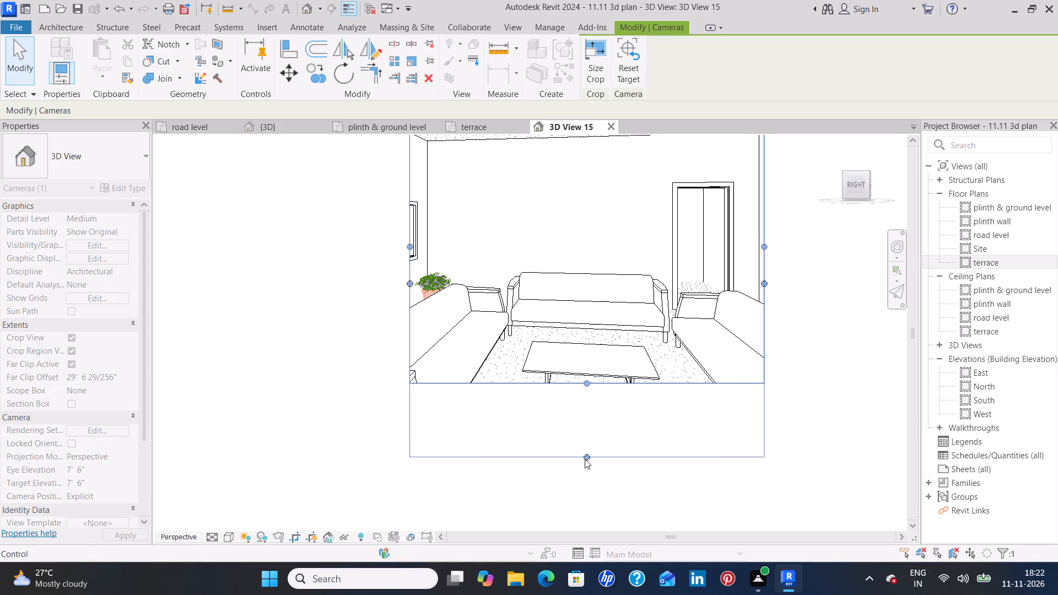
click(768, 280)
drag(766, 281, 857, 285)
scroll(731, 358, down, 2)
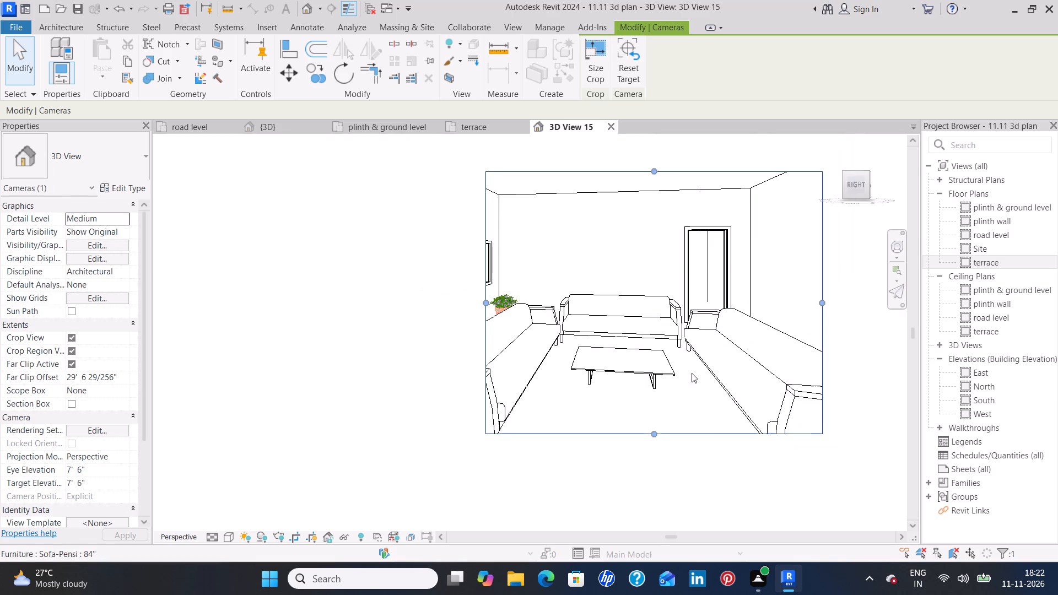
drag(487, 303, 473, 305)
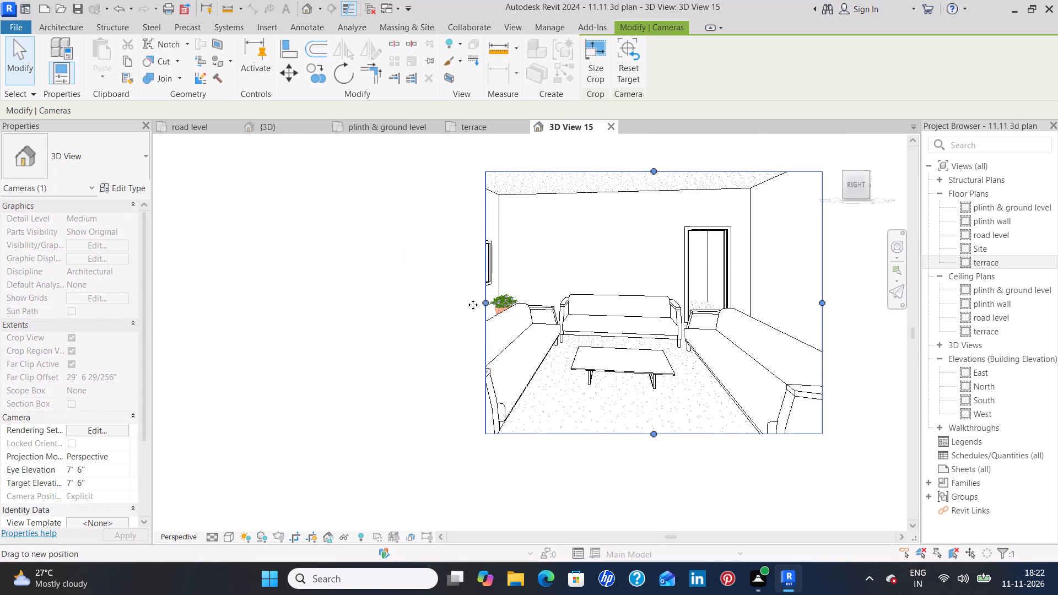
drag(473, 305, 431, 313)
scroll(649, 302, down, 3)
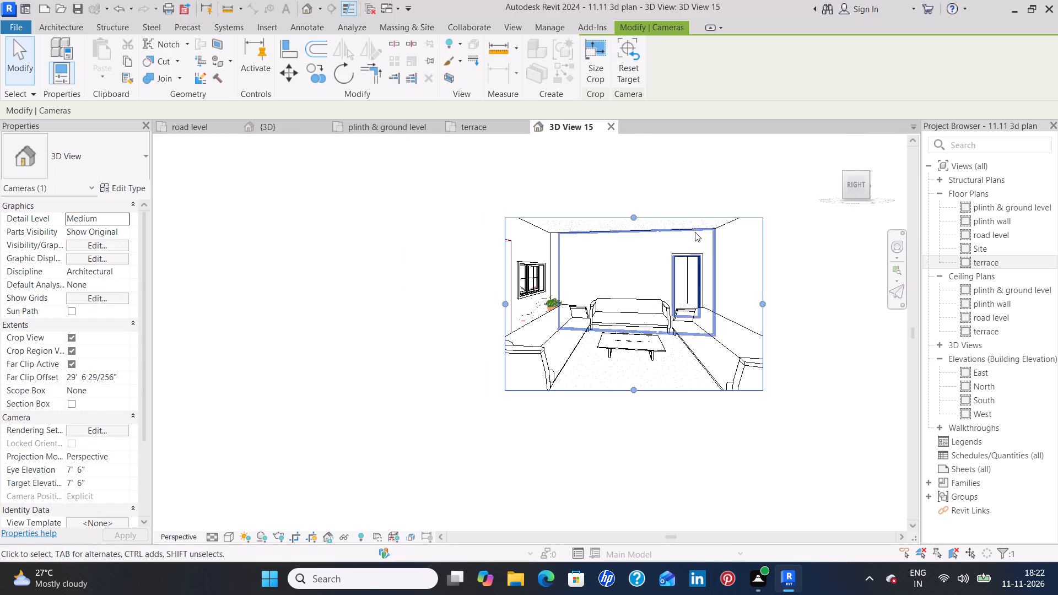
Refine the living room view's crop region by trimming the ceiling, widening its right side and extending it down over more floor.
drag(631, 214, 634, 223)
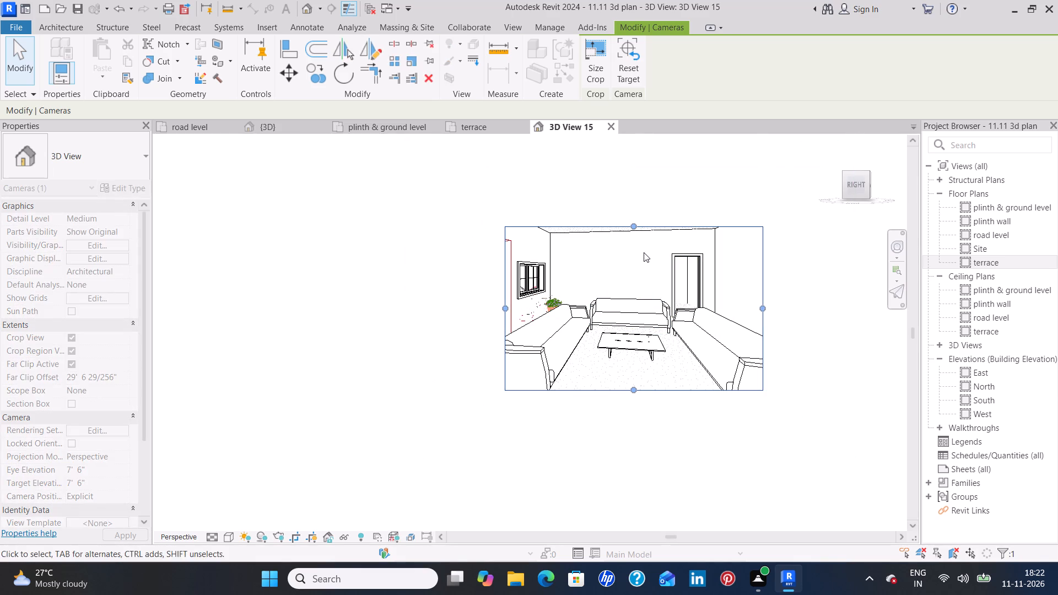
middle_drag(652, 290, 635, 250)
drag(617, 346, 617, 358)
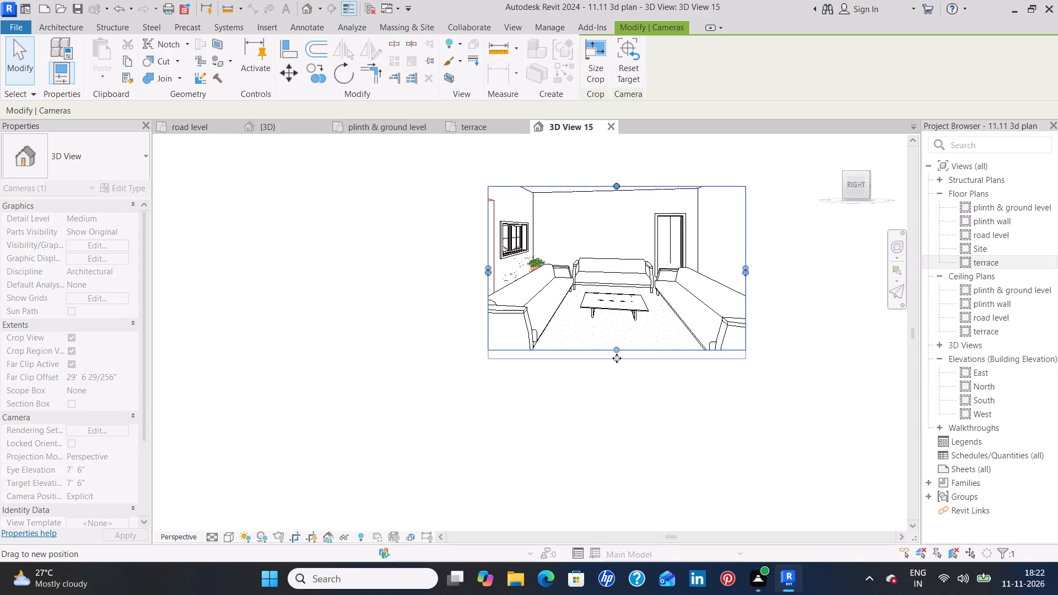
drag(617, 358, 617, 370)
drag(768, 267, 815, 259)
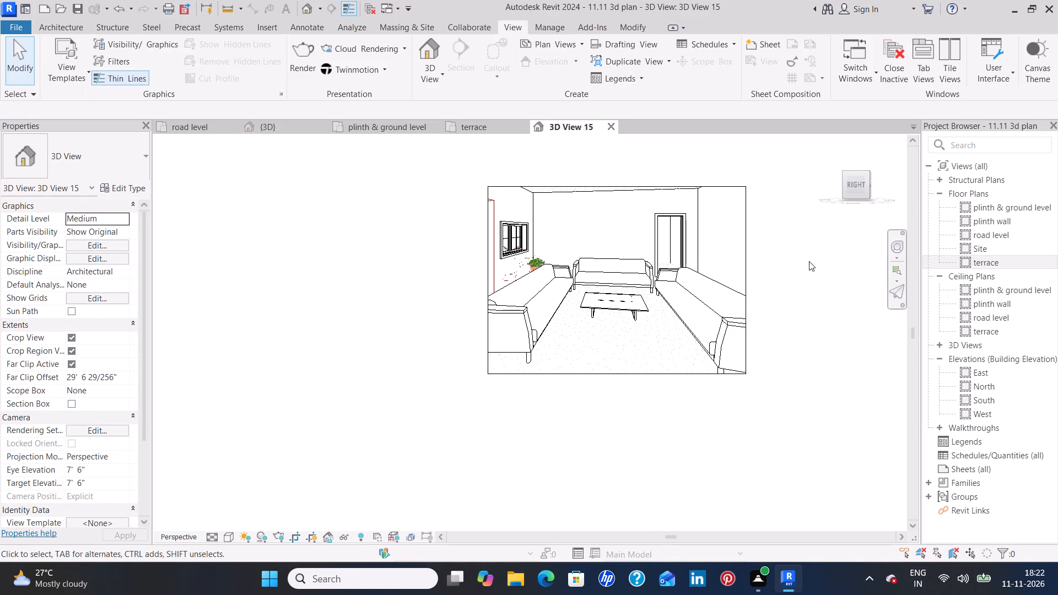
click(746, 283)
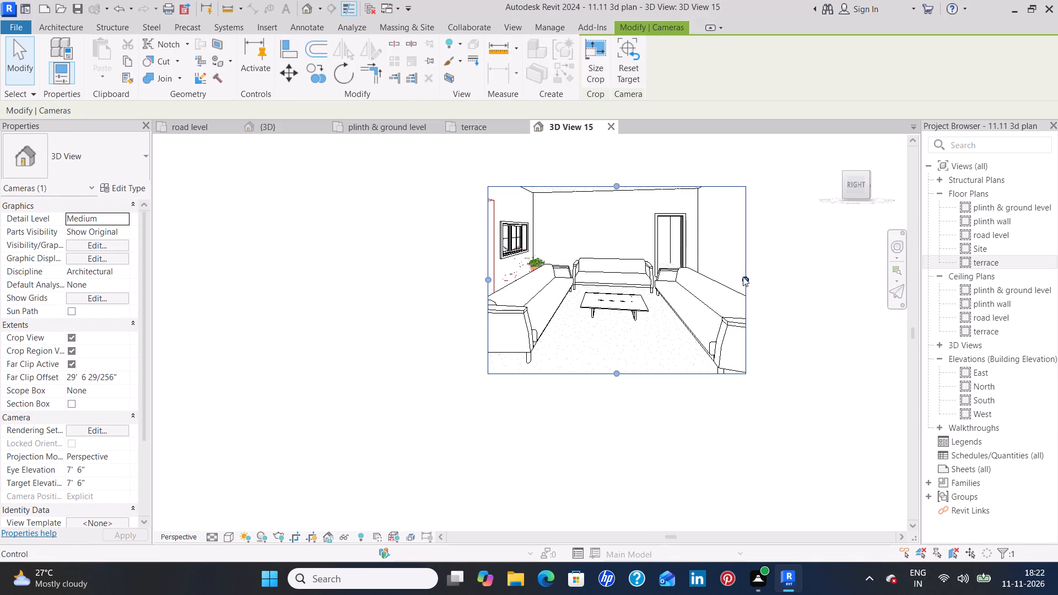
drag(743, 277, 771, 271)
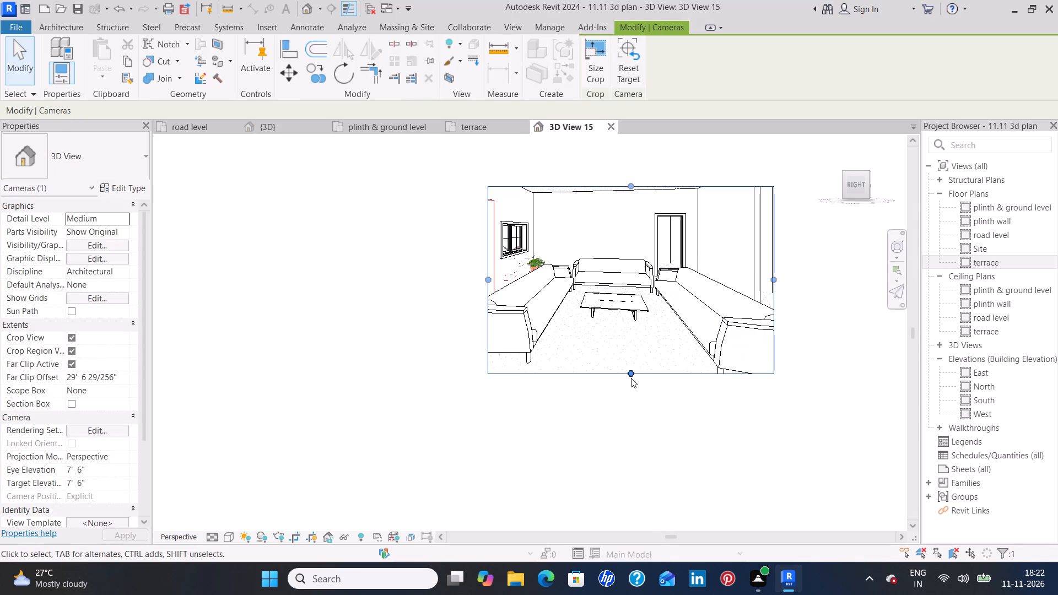
drag(631, 377, 641, 432)
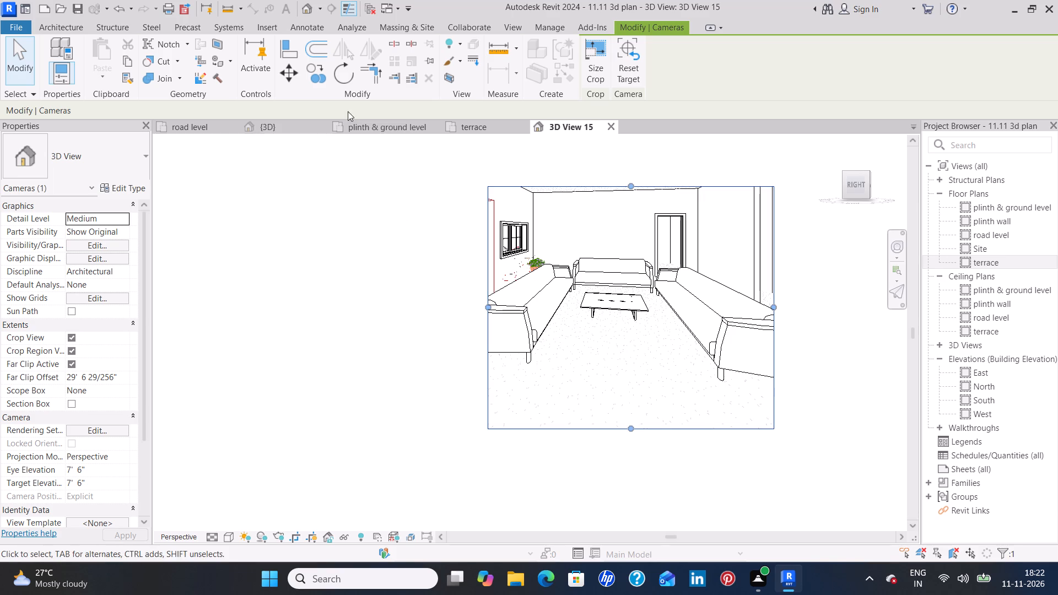
From the plinth & ground level plan, place a perspective camera at the dining area's passage side, aimed past the table at the bay window.
click(369, 129)
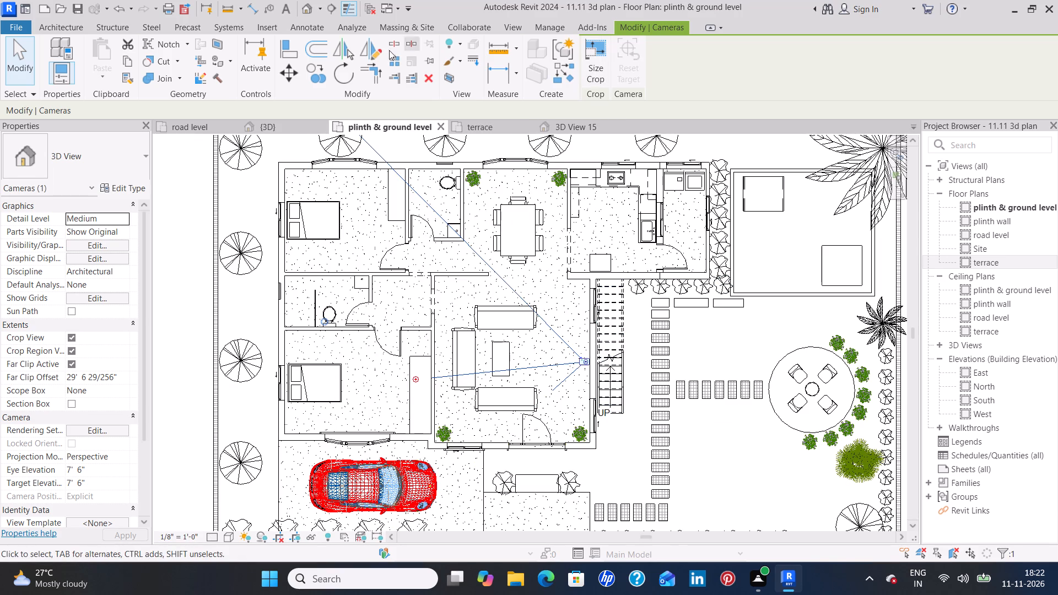
click(516, 28)
click(435, 75)
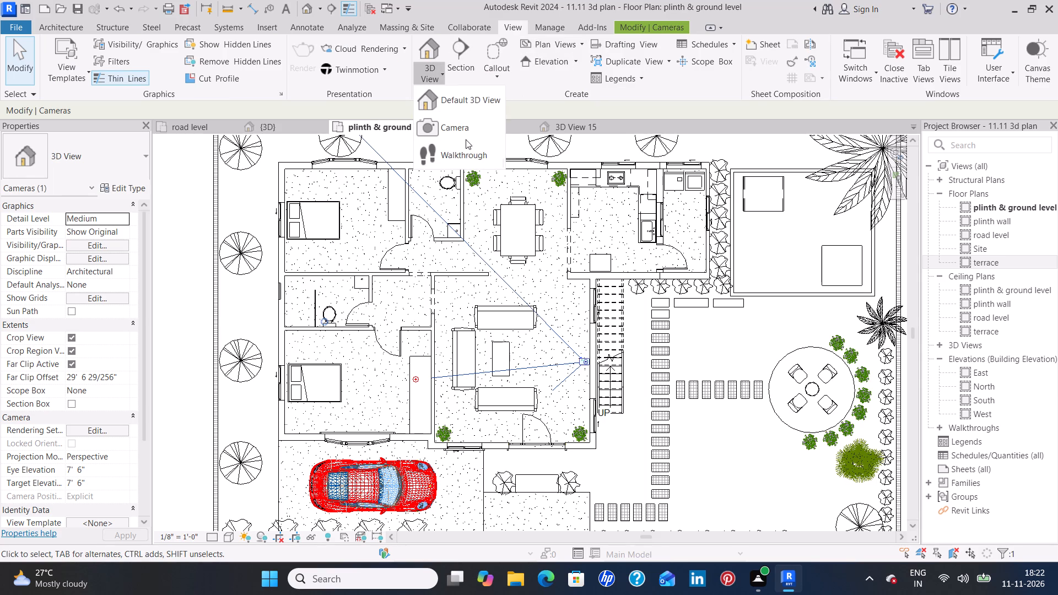
click(470, 127)
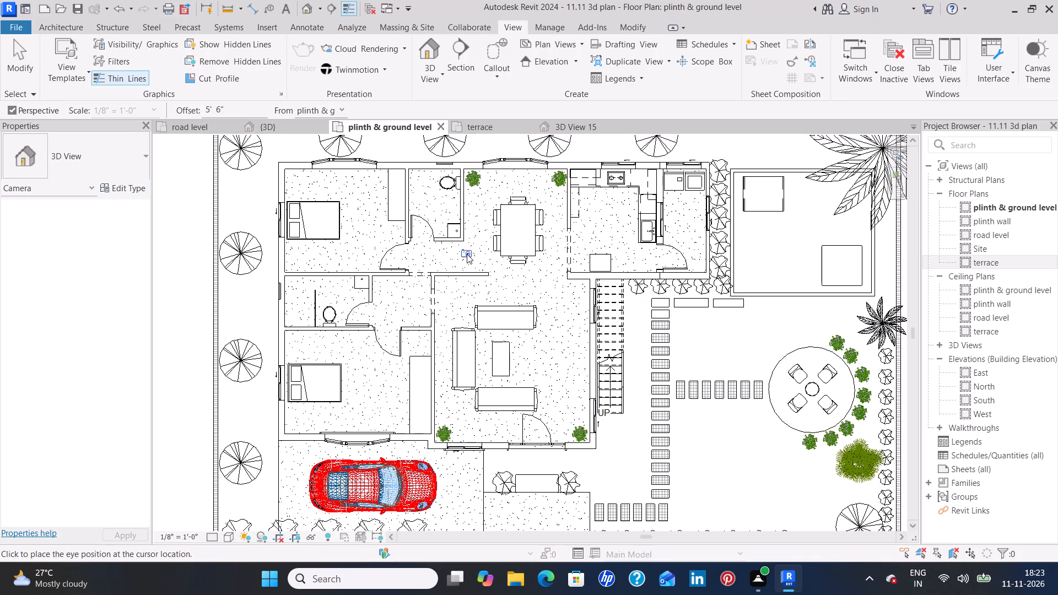
click(469, 259)
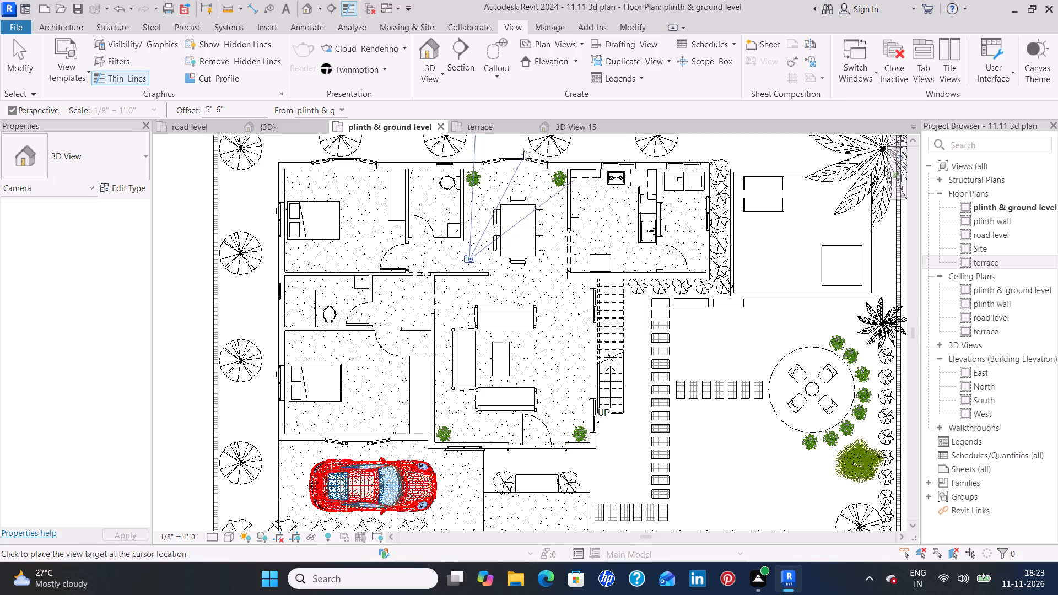
click(523, 144)
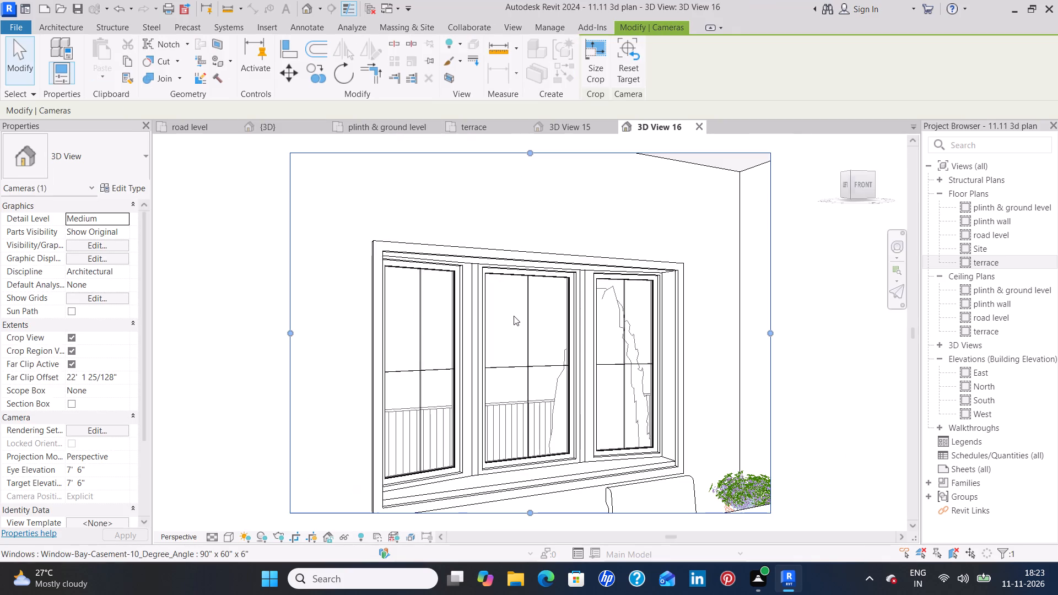
Extend the dining camera's crop region downward and to the left to include the dining table, floor and both potted plants.
scroll(520, 321, down, 3)
middle_drag(530, 317, 568, 226)
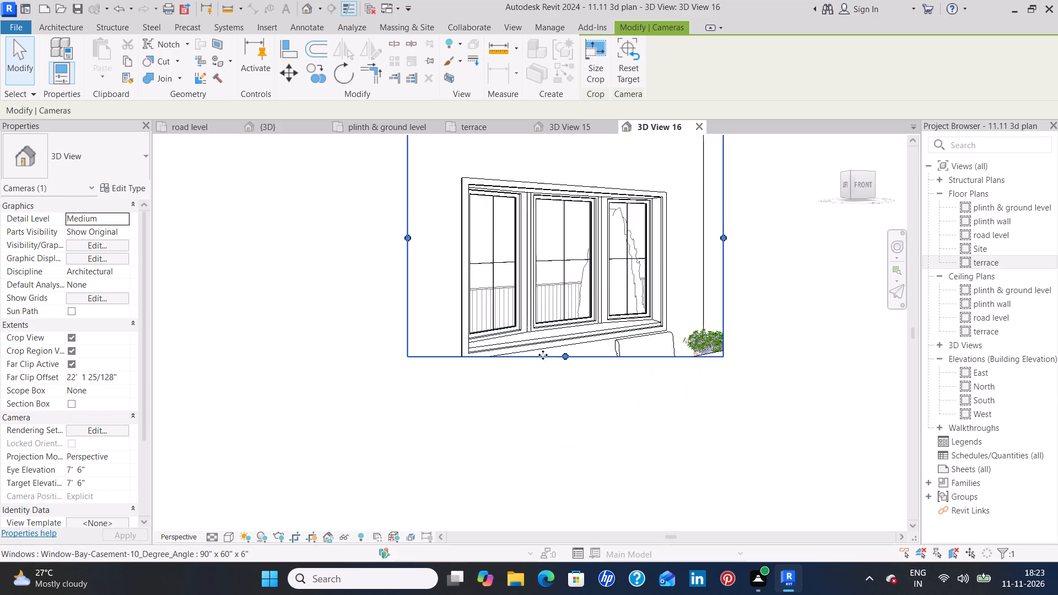
drag(561, 359, 538, 495)
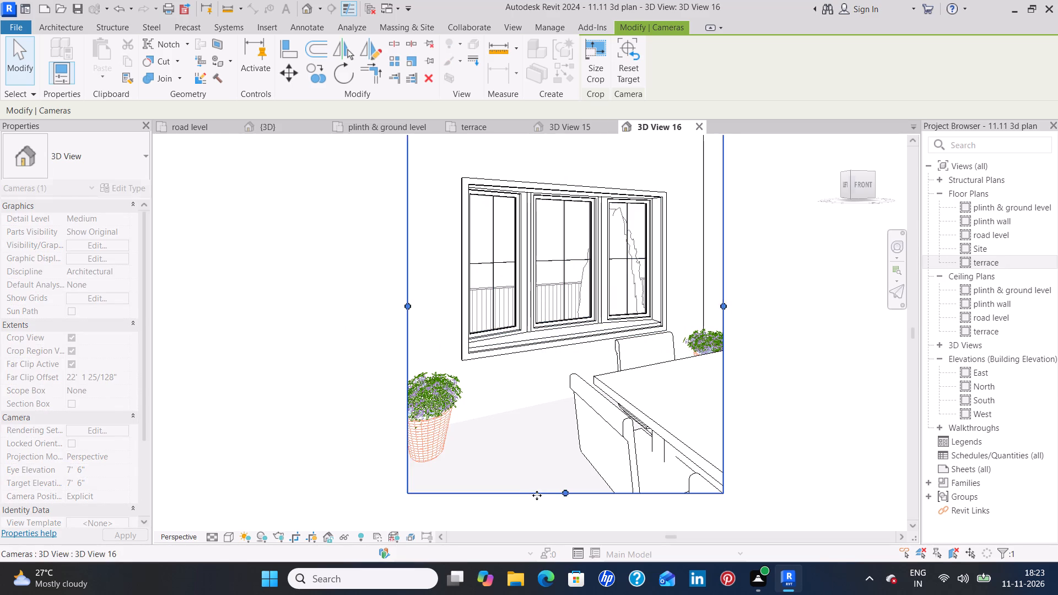
drag(394, 304, 332, 309)
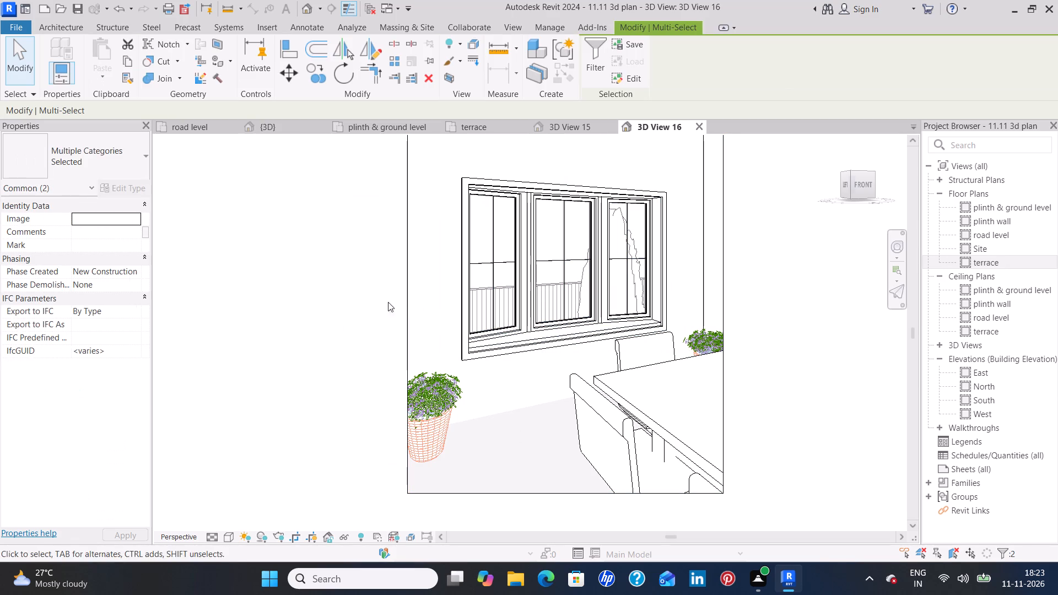
click(404, 298)
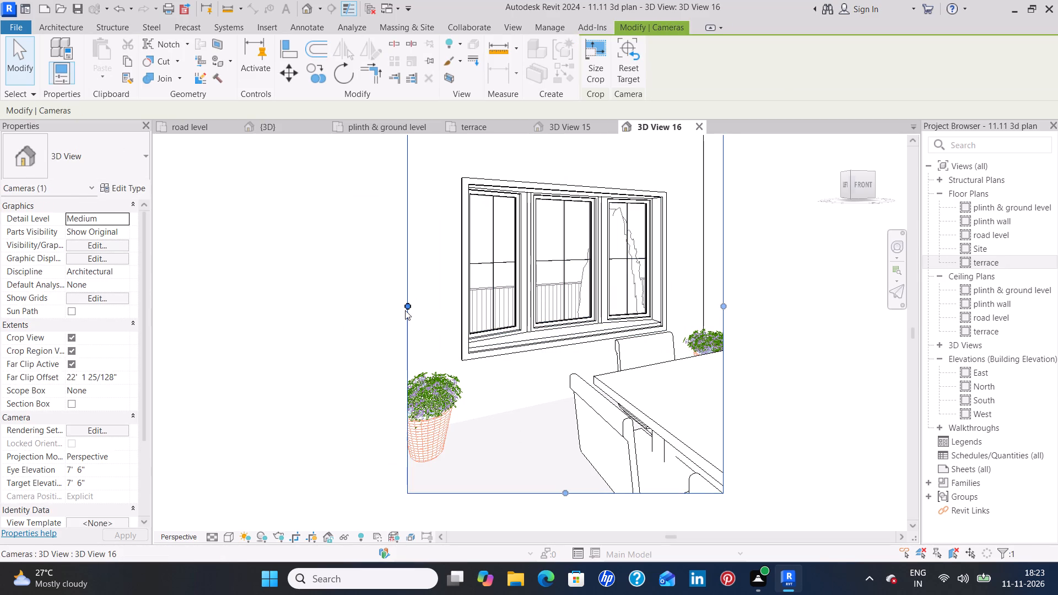
drag(405, 310, 343, 317)
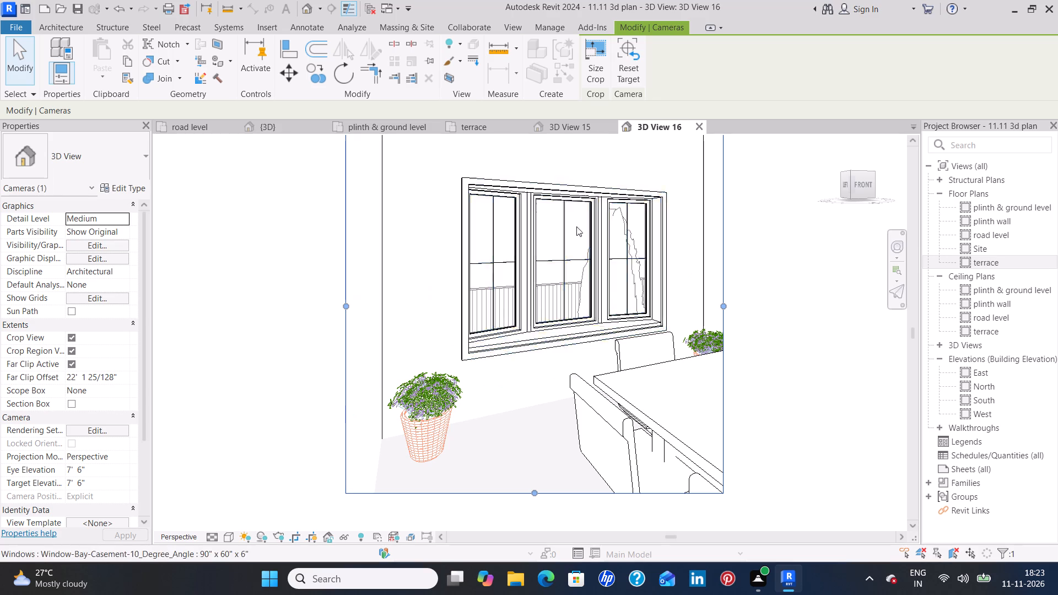
From the plinth & ground level plan, place a perspective camera at the lower bedroom's doorway, aimed through the passage toward the dining table.
click(384, 127)
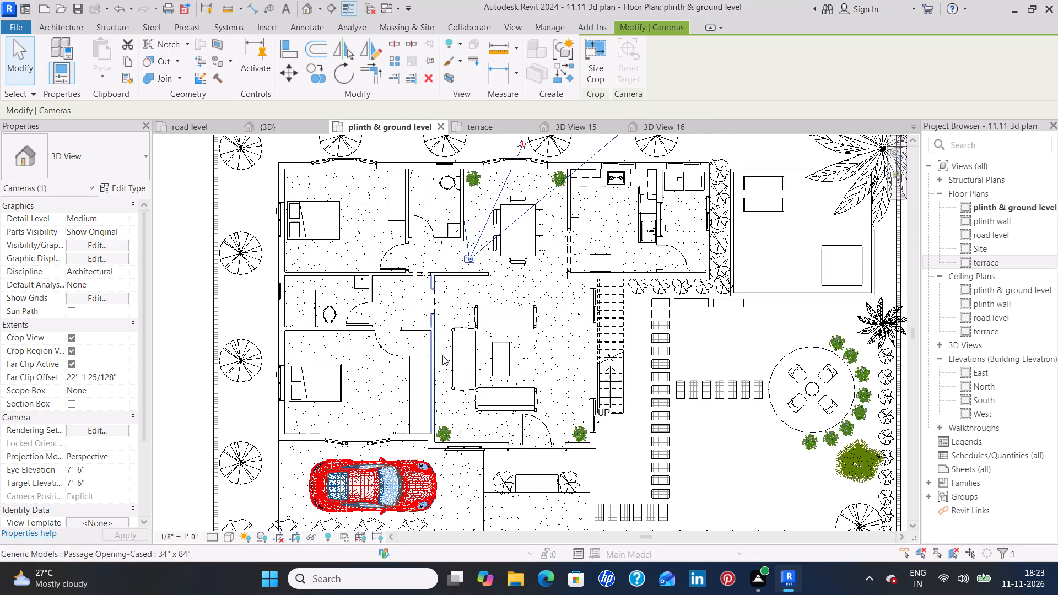
click(521, 30)
click(428, 83)
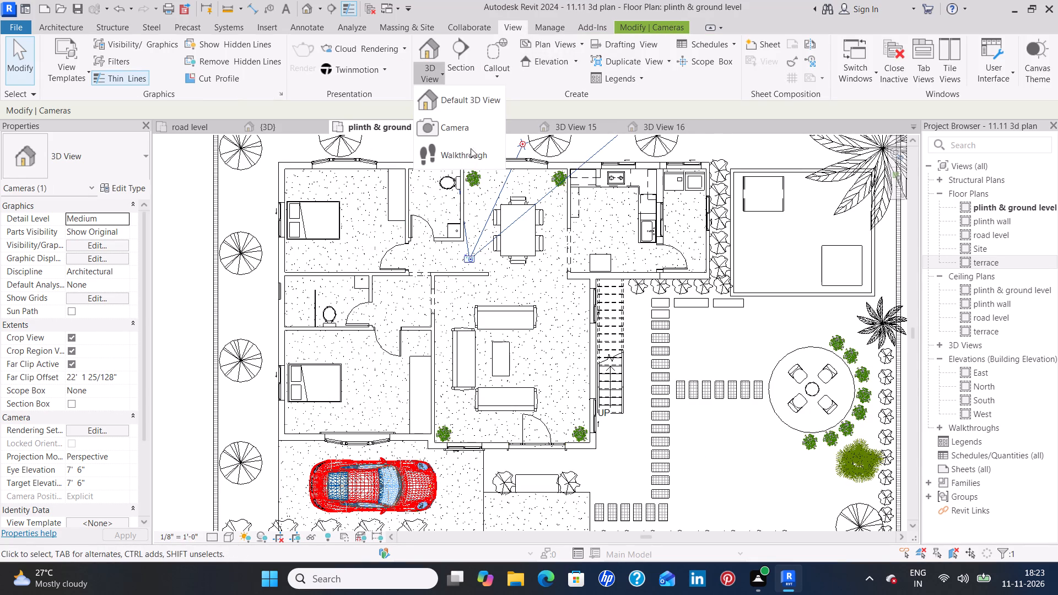
click(466, 127)
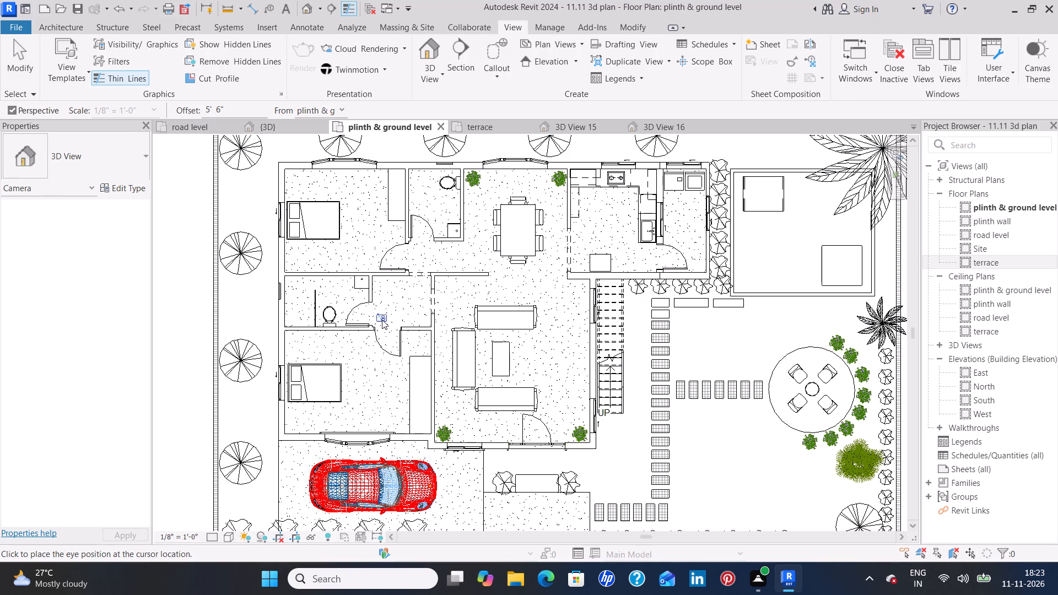
drag(386, 328, 388, 328)
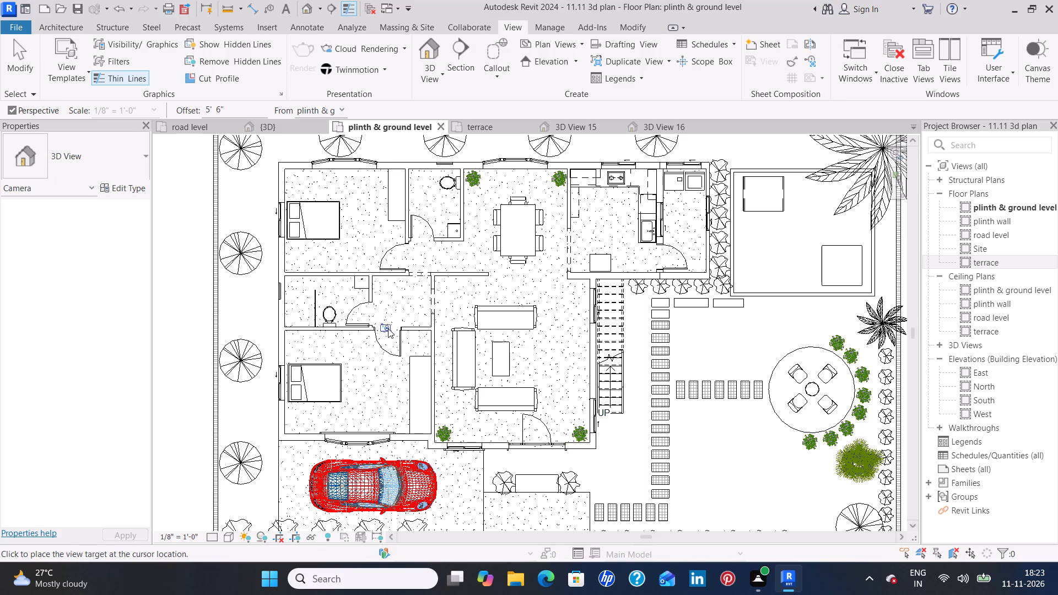
drag(388, 328, 392, 323)
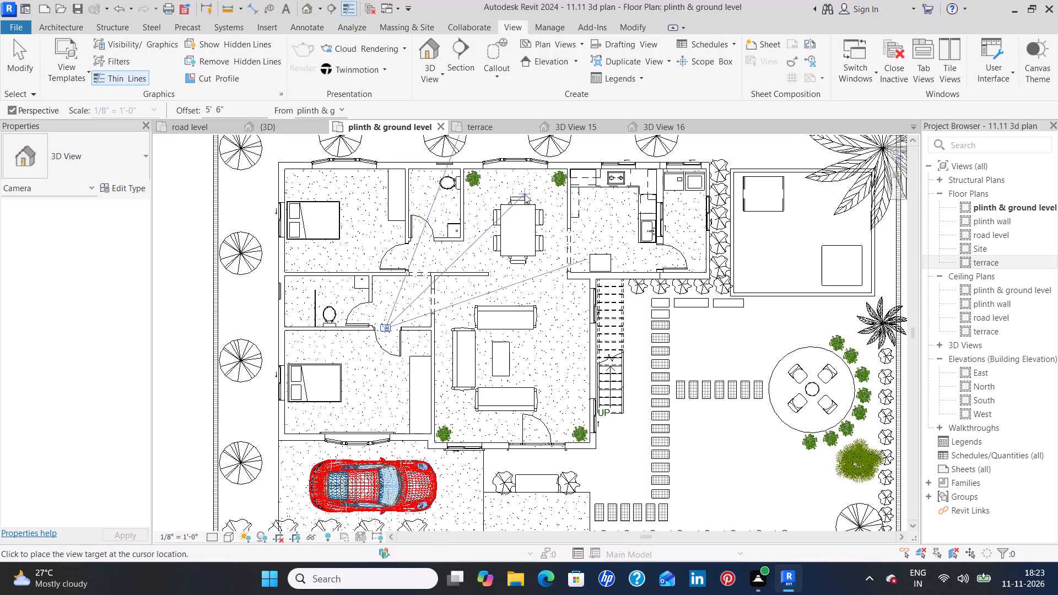
click(525, 194)
Extend the passage camera's crop region downward, to the right and slightly upward to include the floor and both cased openings.
scroll(407, 334, down, 3)
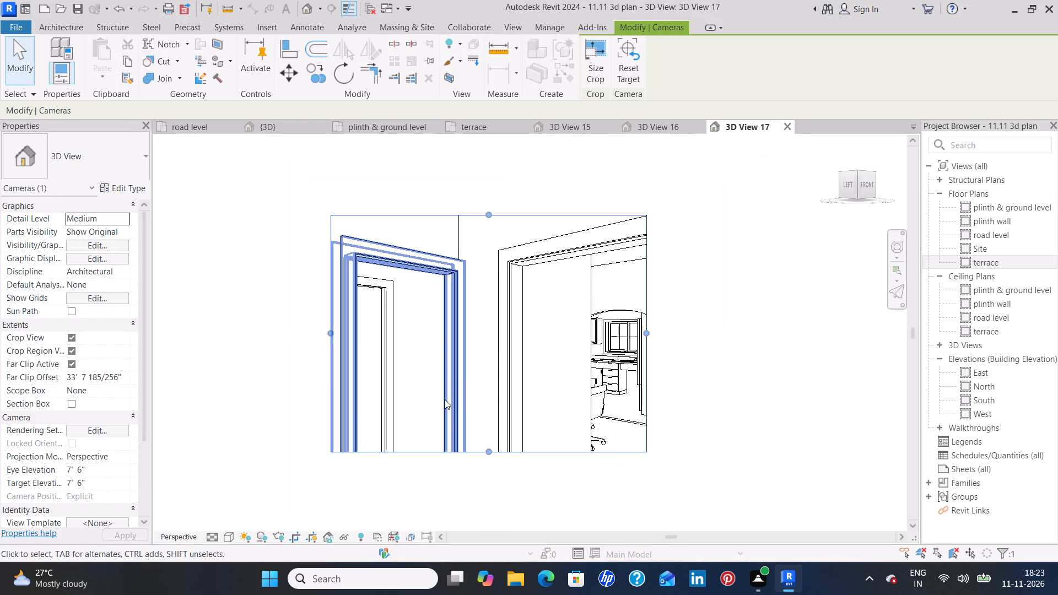
middle_drag(448, 402, 496, 260)
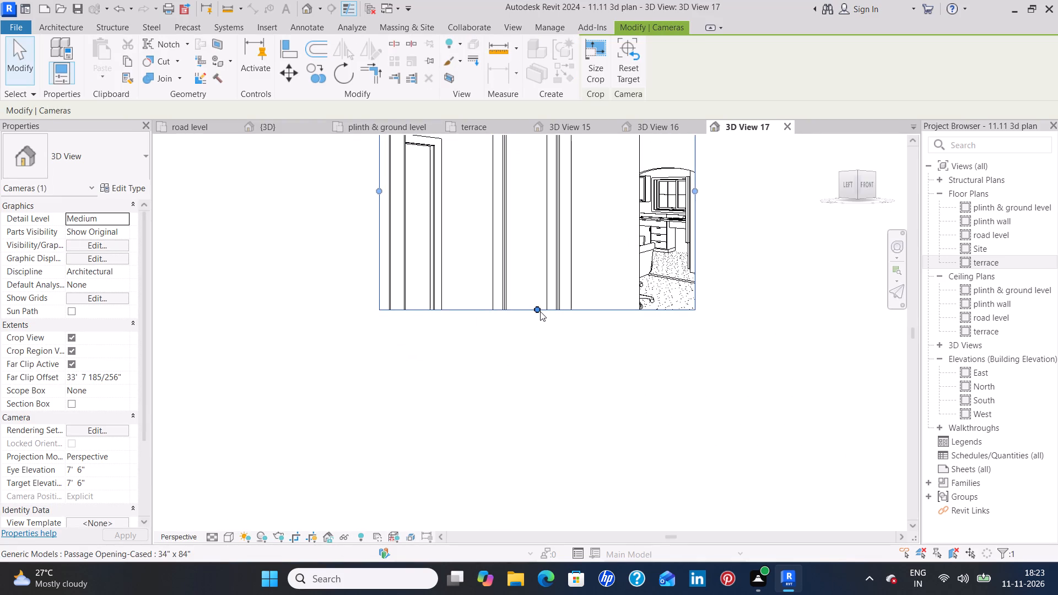
drag(539, 312, 554, 459)
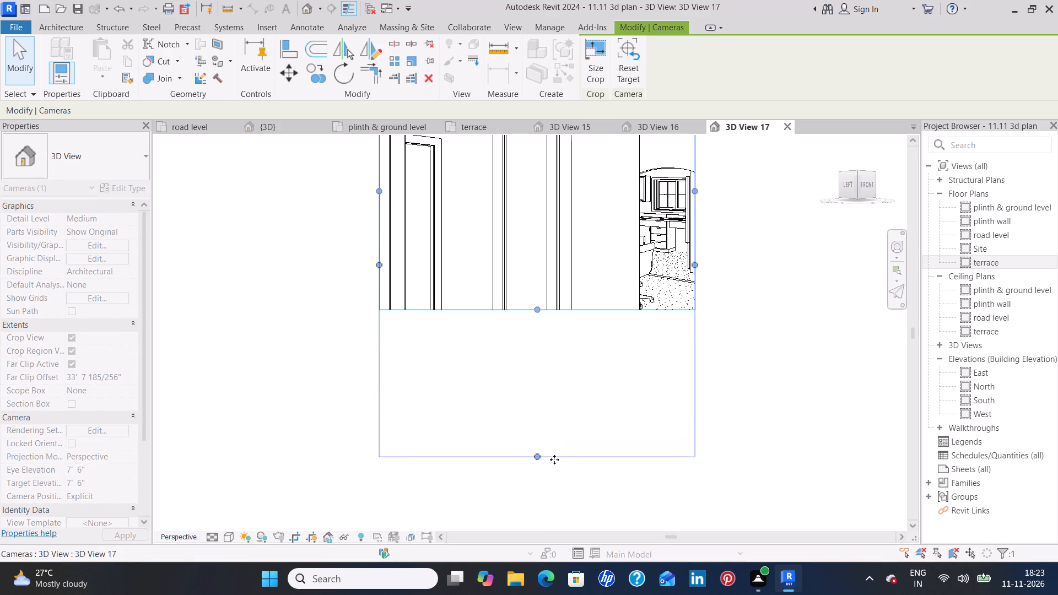
scroll(581, 365, down, 2)
middle_drag(601, 340, 528, 390)
drag(599, 338, 671, 359)
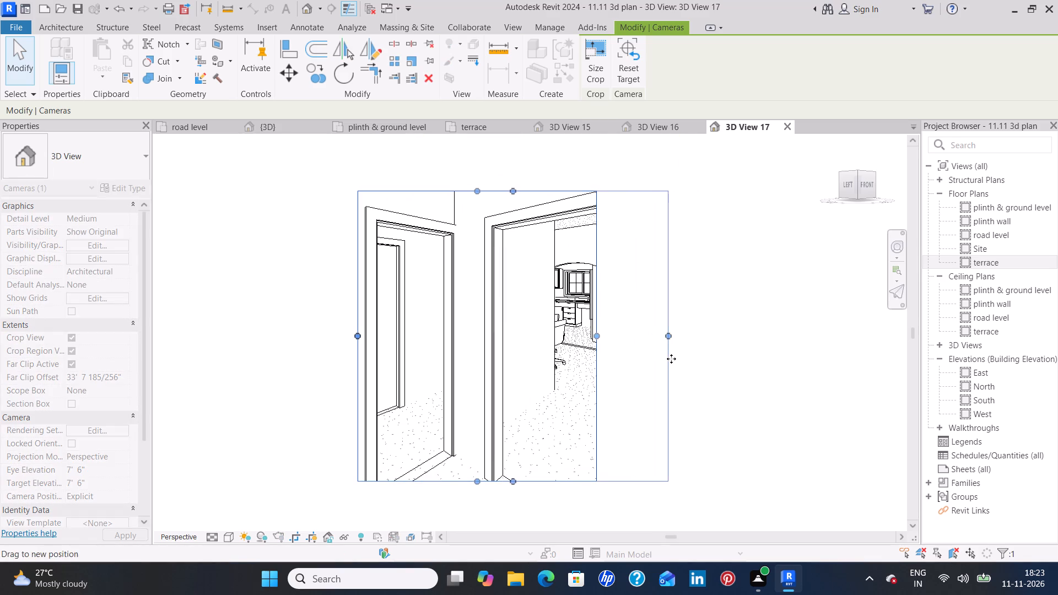
drag(671, 359, 673, 360)
drag(511, 193, 513, 162)
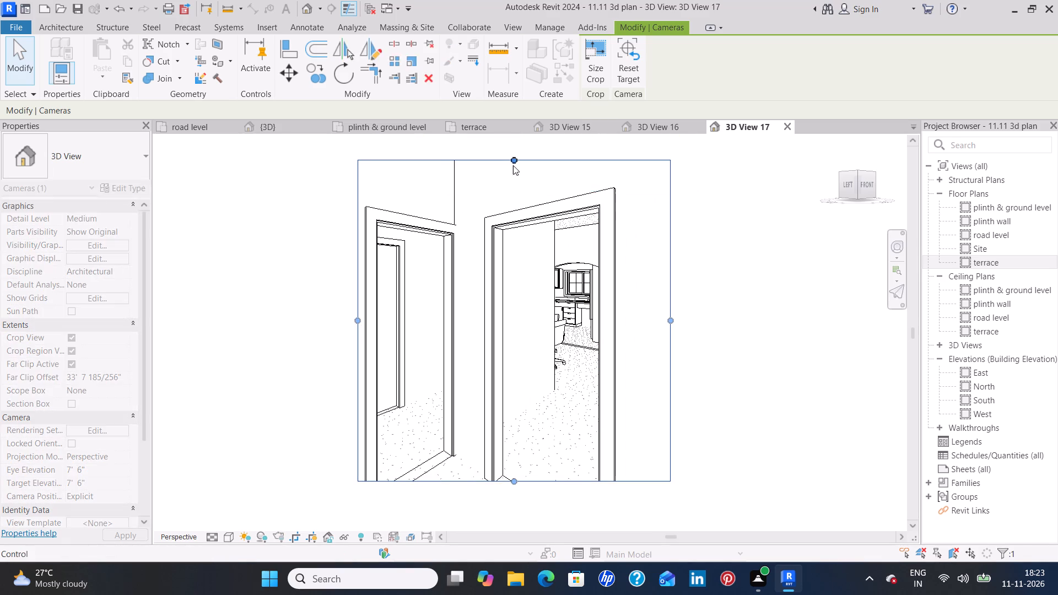
Nudge the 30" x 84" cased passage opening about 6 inches along its wall, away from the corner.
click(443, 421)
key(Left)
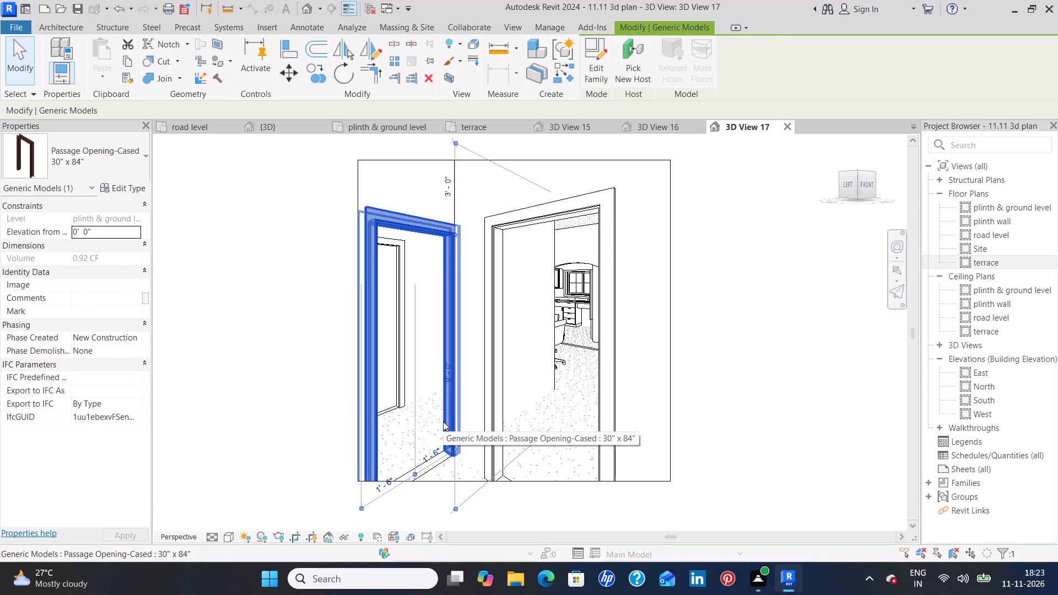
key(Left)
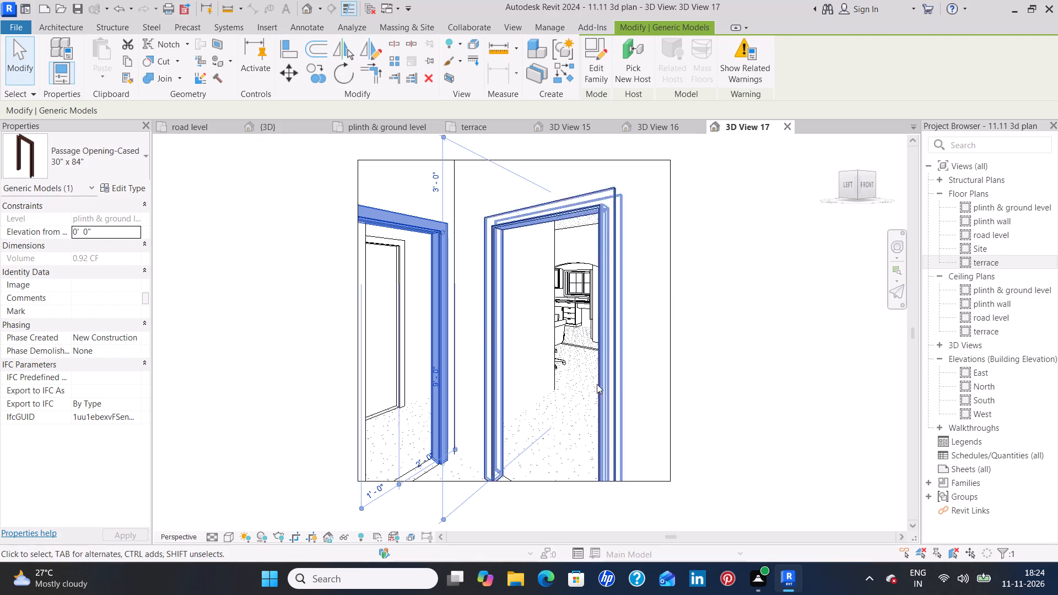
Extend the passage camera's crop region further down and to the left to frame both openings down to the floor.
middle_drag(528, 430, 544, 360)
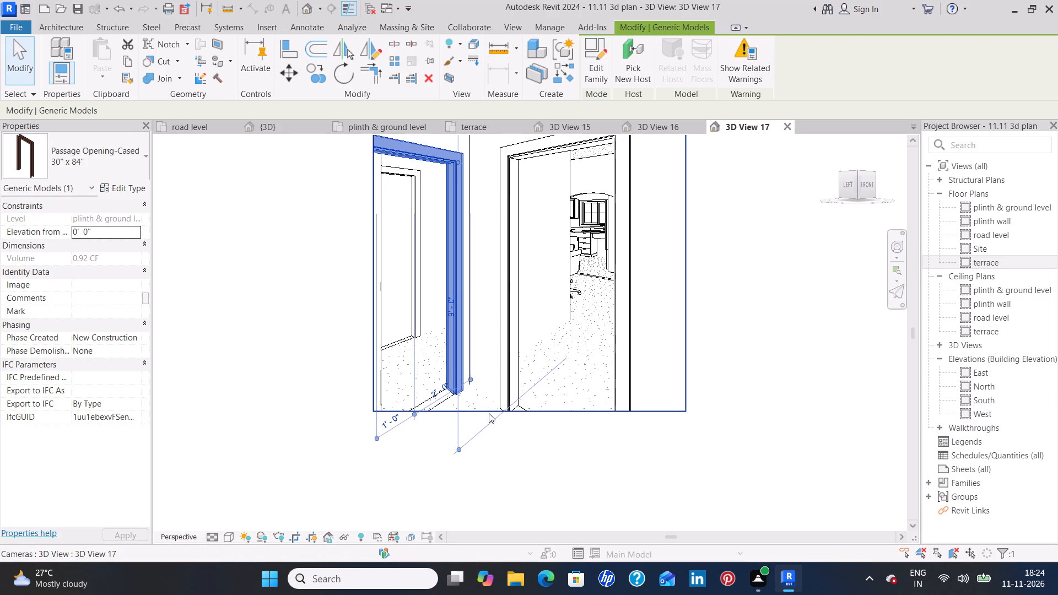
click(489, 413)
drag(527, 413, 531, 461)
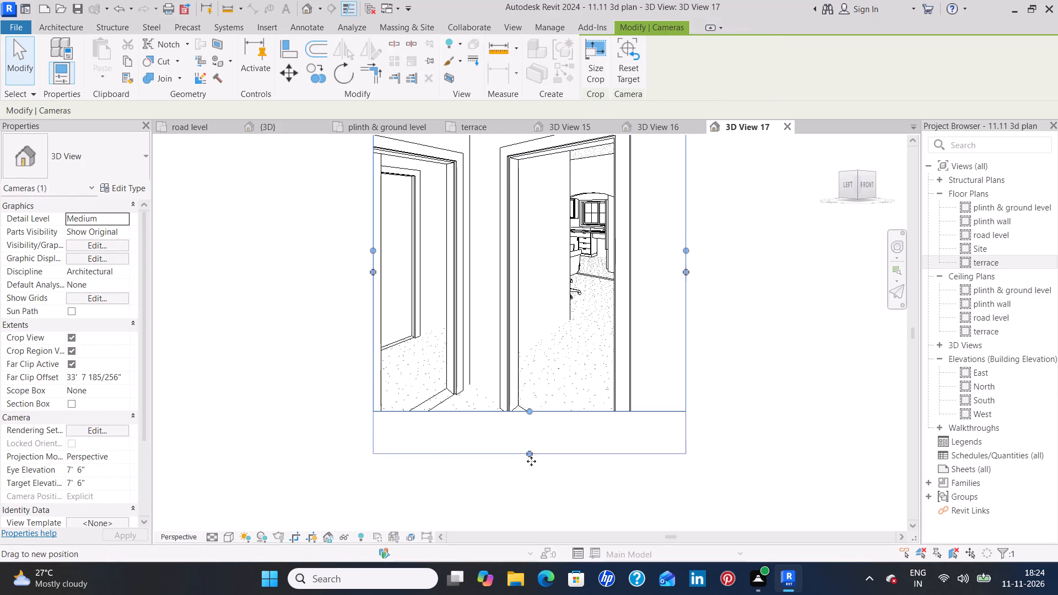
drag(531, 461, 531, 484)
drag(528, 482, 530, 485)
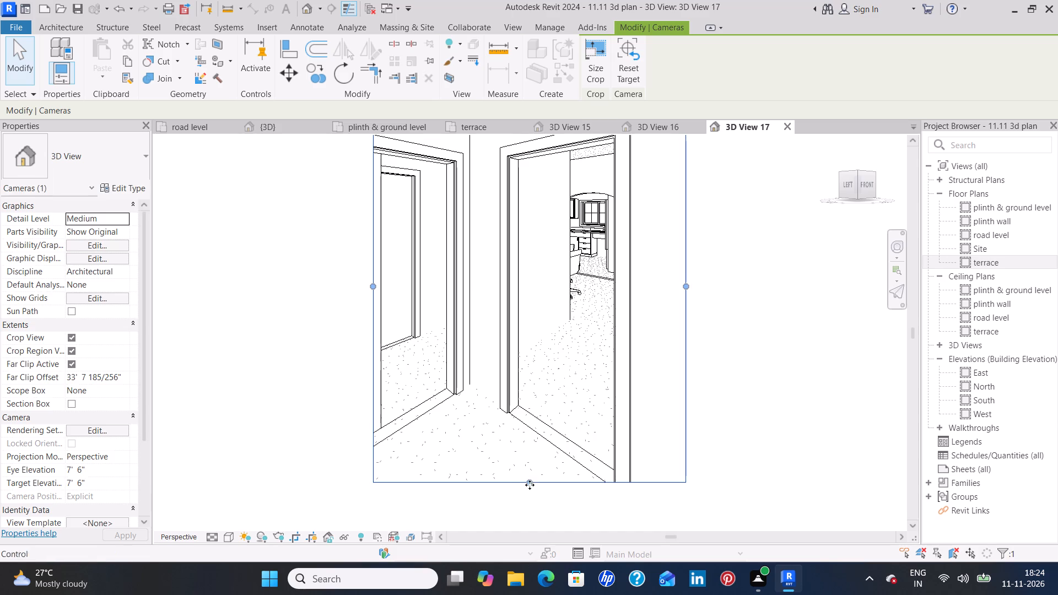
drag(530, 485, 534, 509)
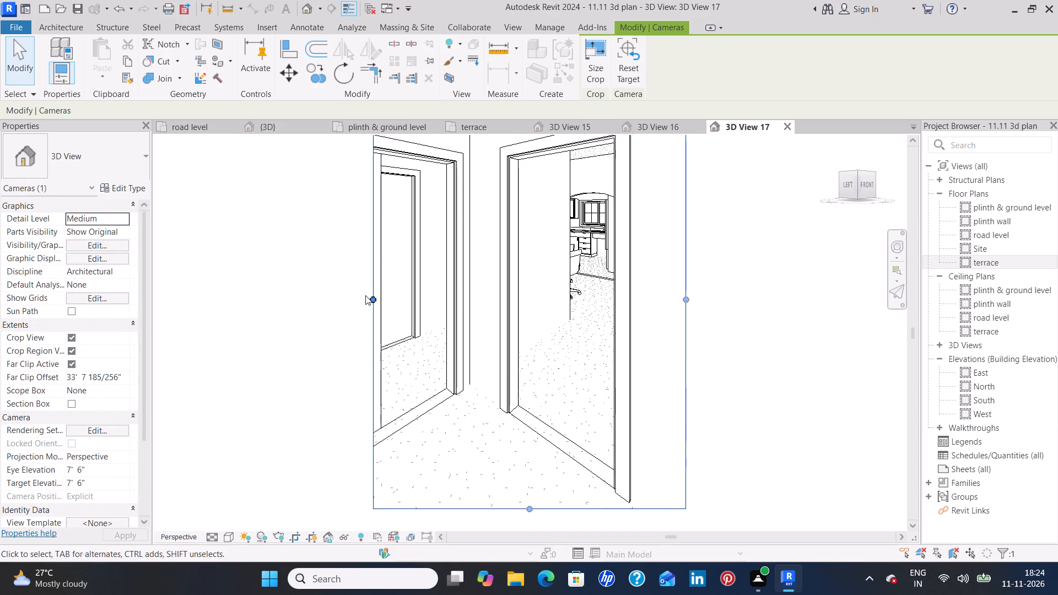
drag(370, 300, 339, 307)
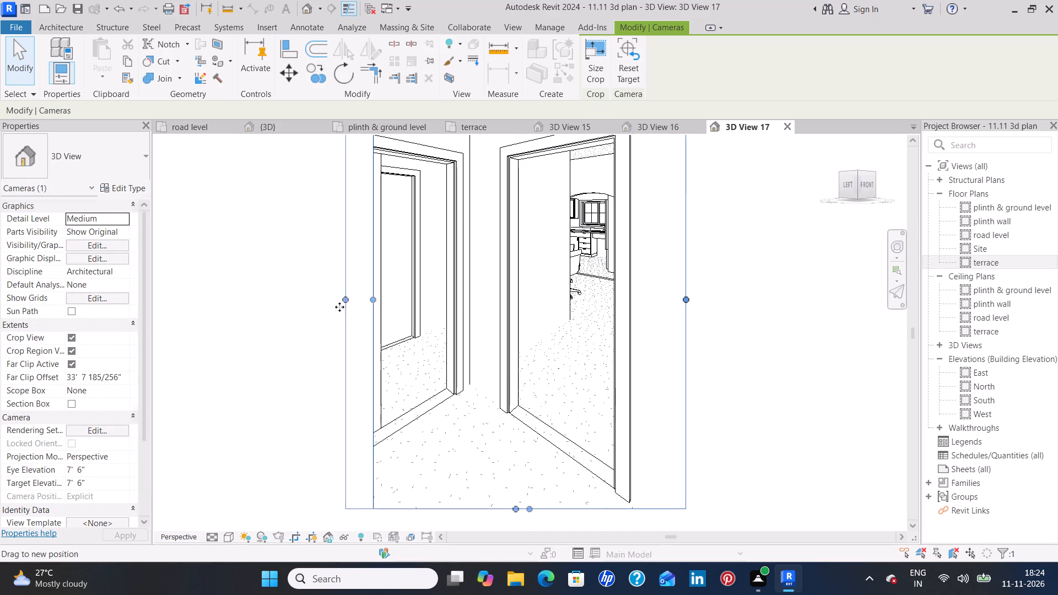
drag(339, 307, 334, 307)
middle_drag(445, 312, 441, 443)
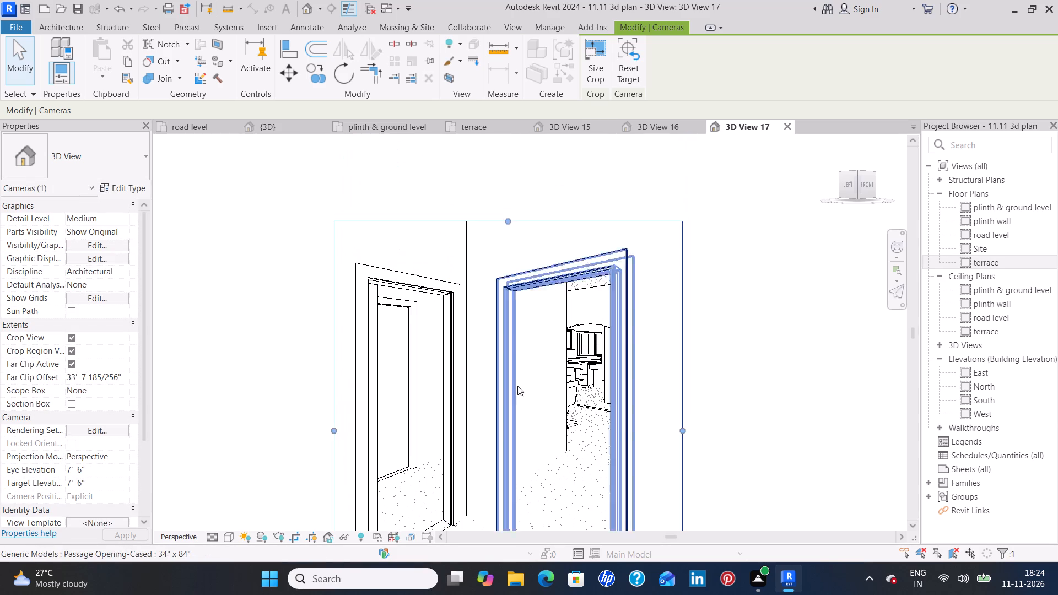
middle_drag(422, 390, 455, 312)
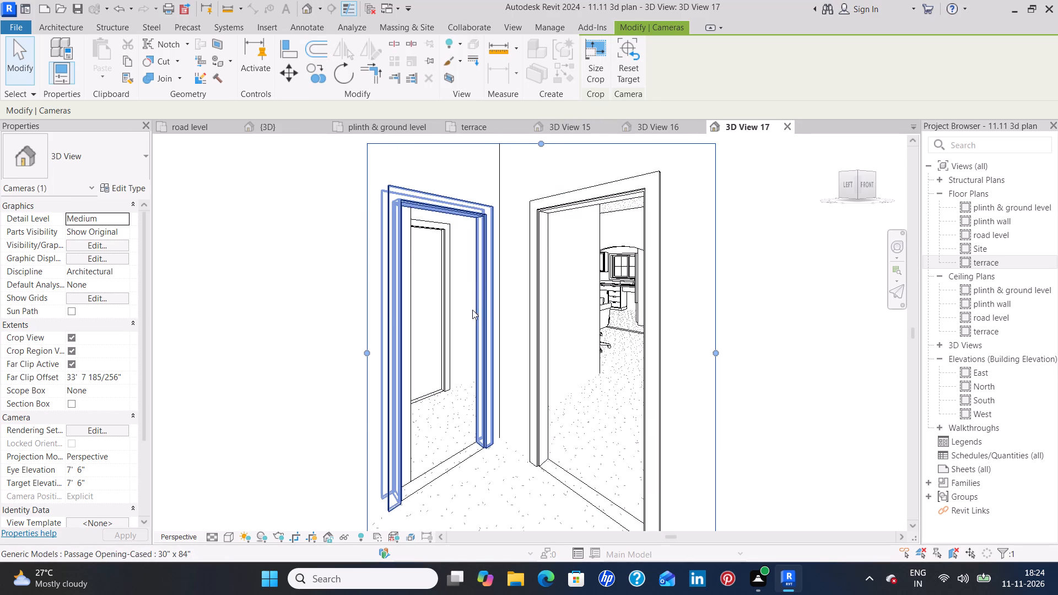
scroll(487, 301, down, 1)
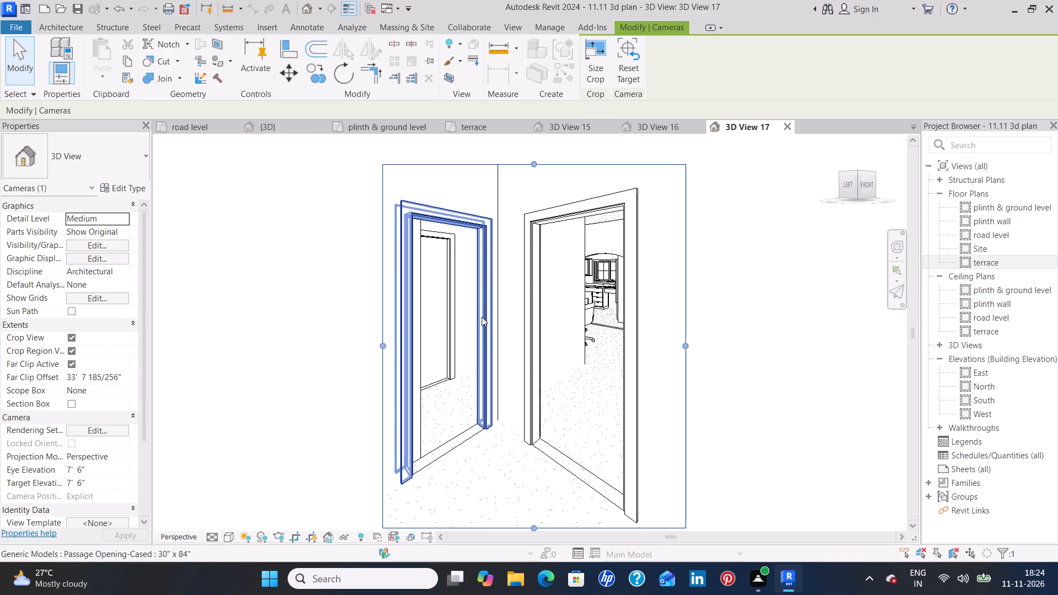
middle_drag(482, 318, 482, 296)
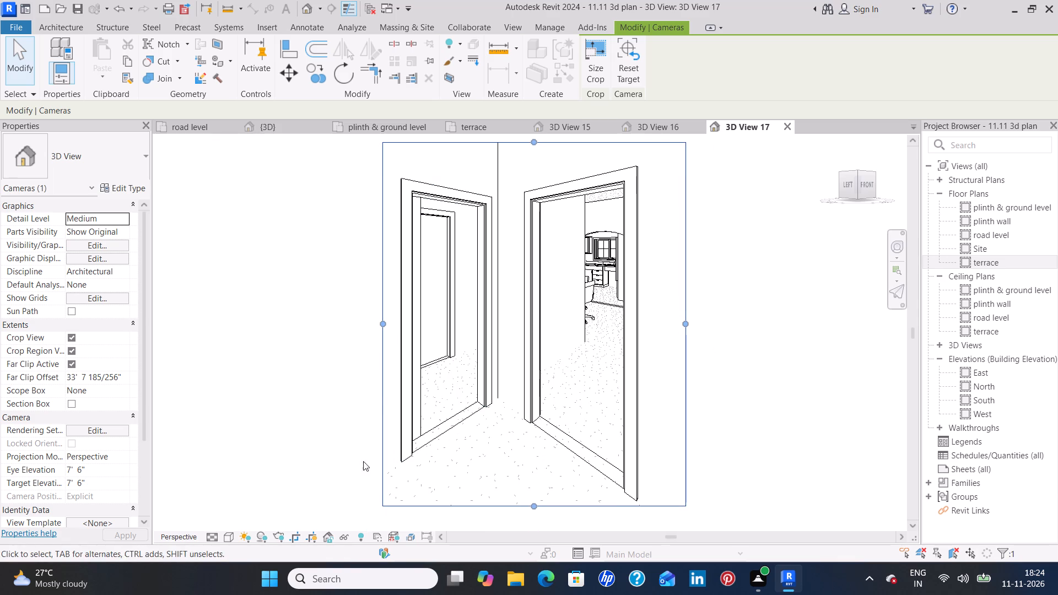
Set the passage, dining and living room camera views to the Realistic visual style.
click(230, 535)
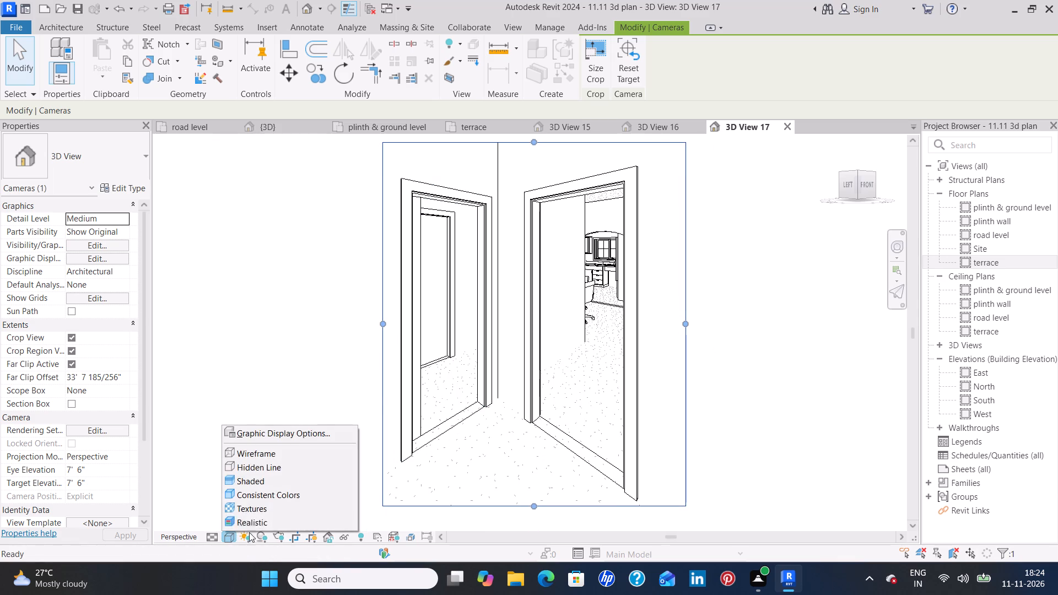
click(263, 526)
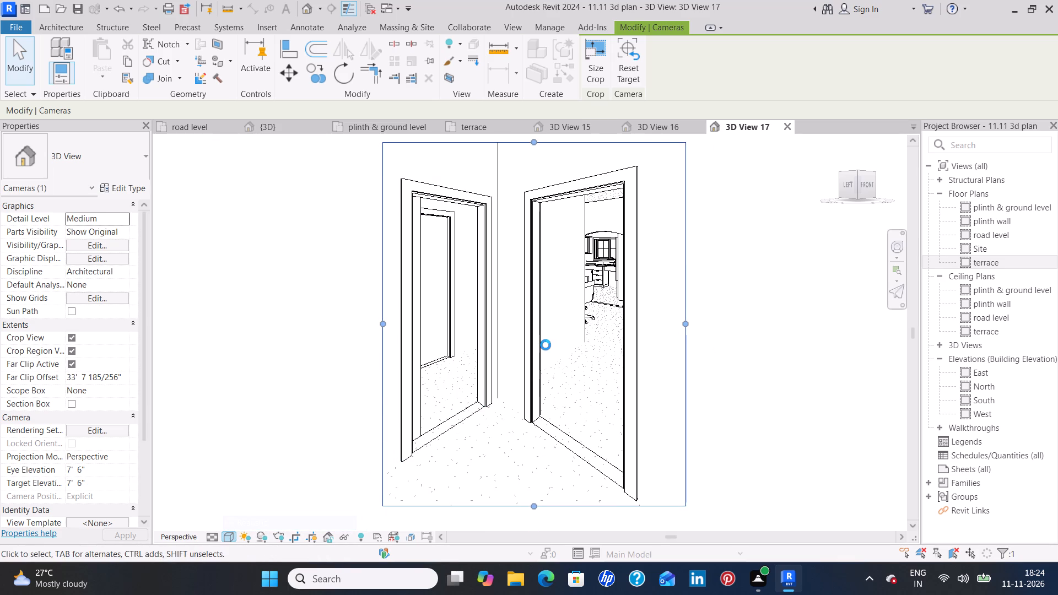
click(660, 127)
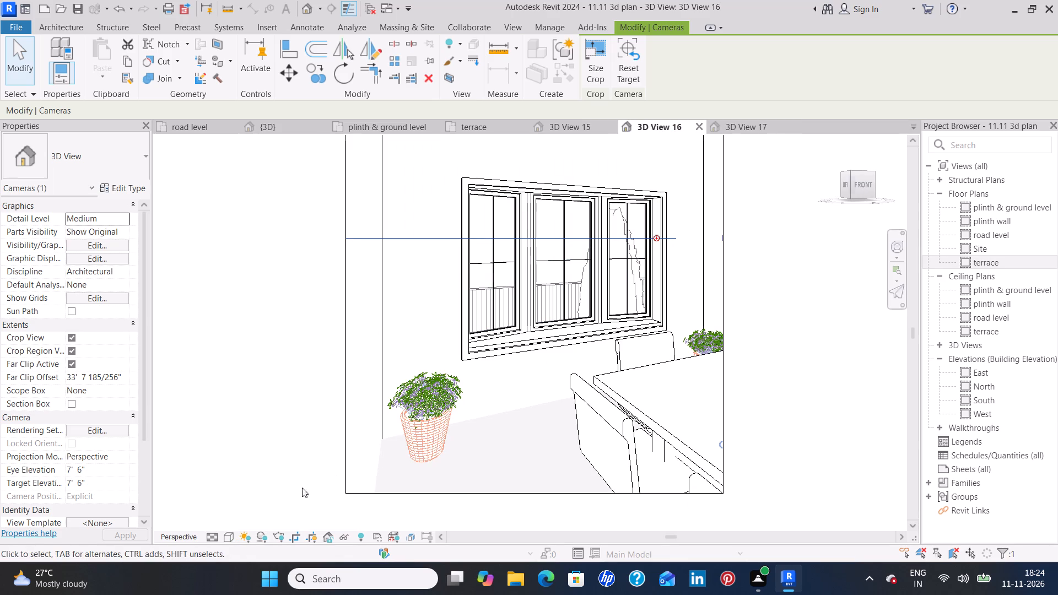
click(226, 535)
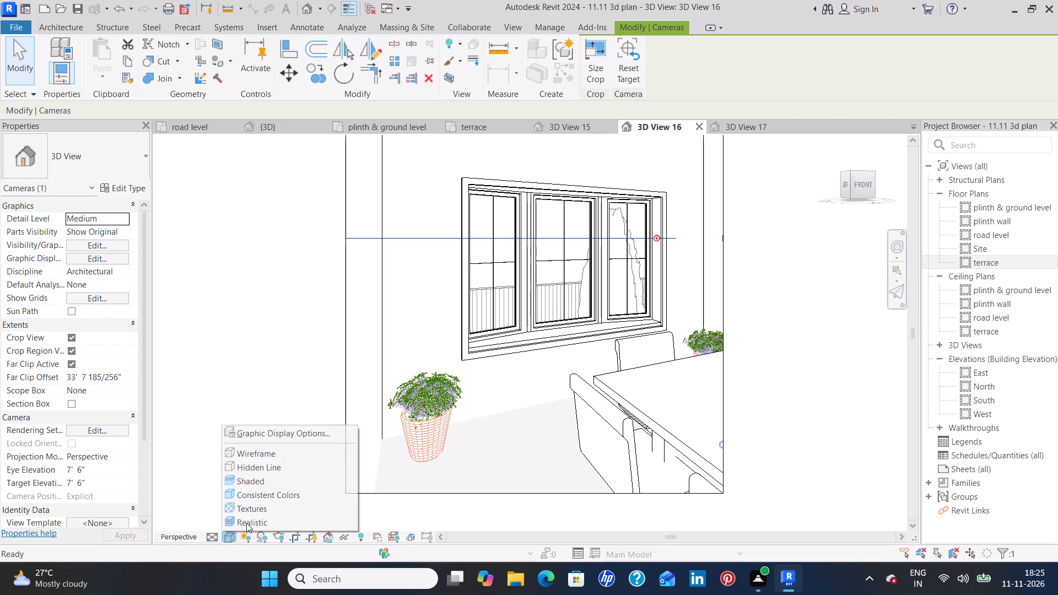
click(246, 523)
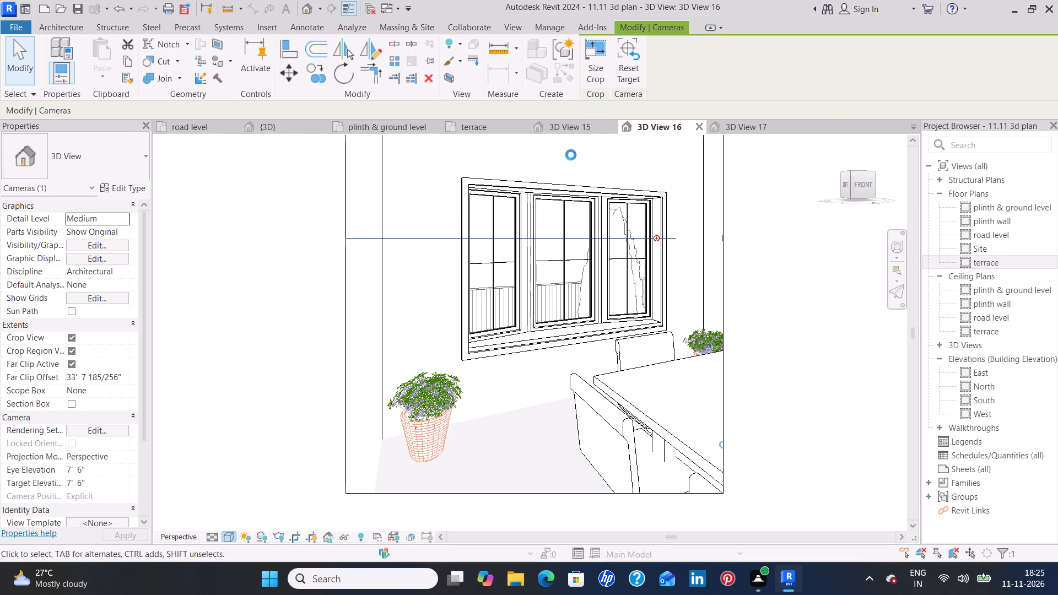
click(561, 127)
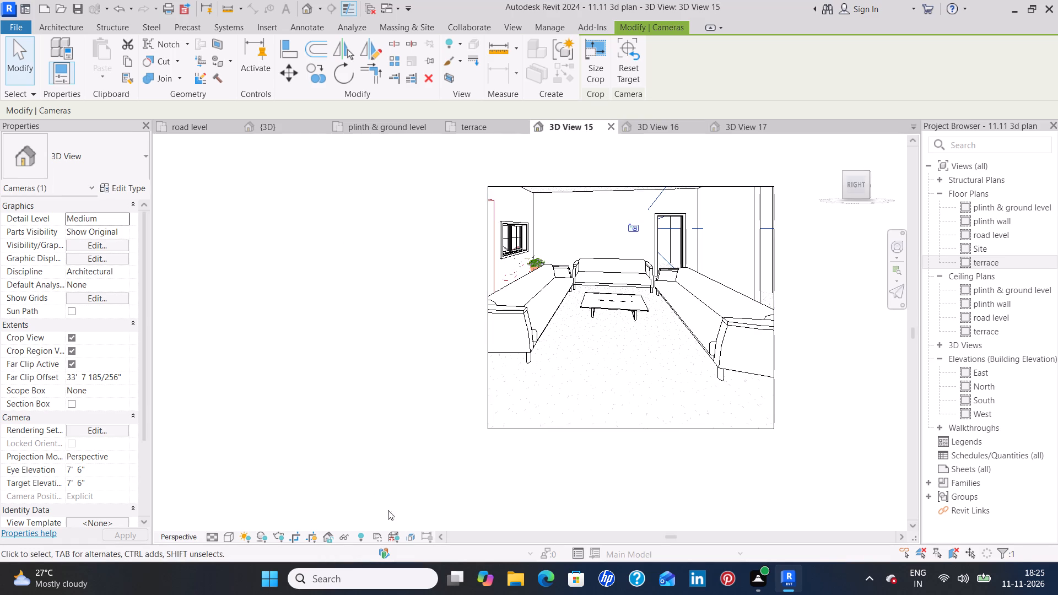
click(227, 540)
click(256, 527)
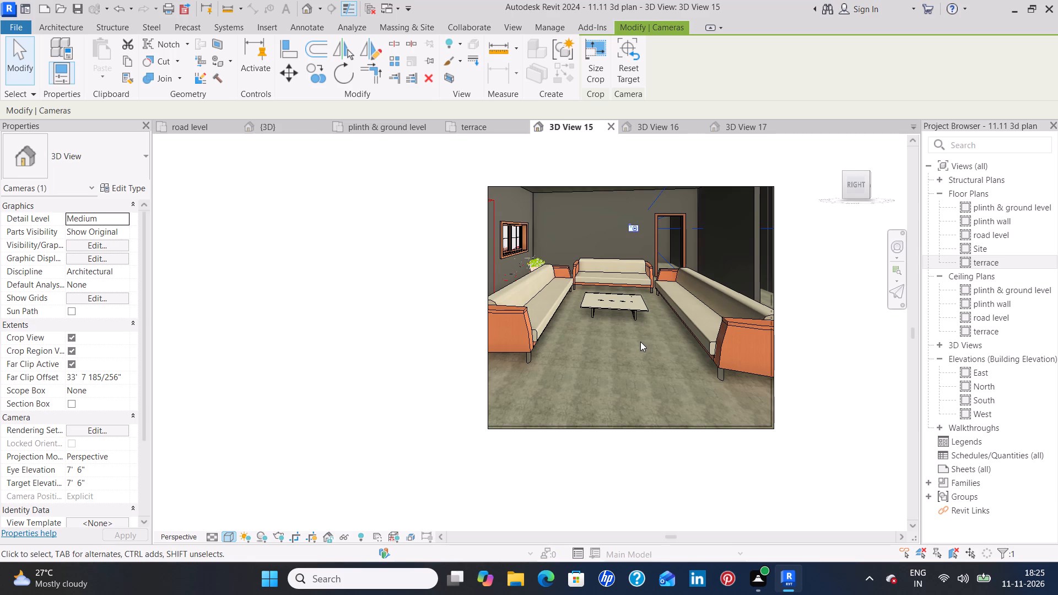
Widen the living room view's crop region on its left side to include the whole end of the left sofa.
click(488, 323)
drag(488, 305, 467, 308)
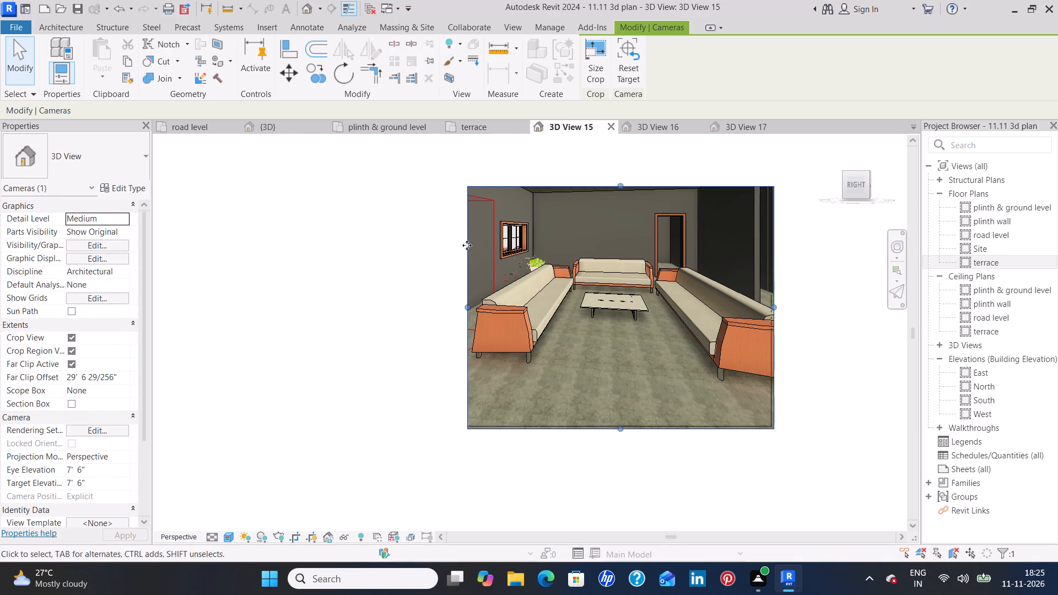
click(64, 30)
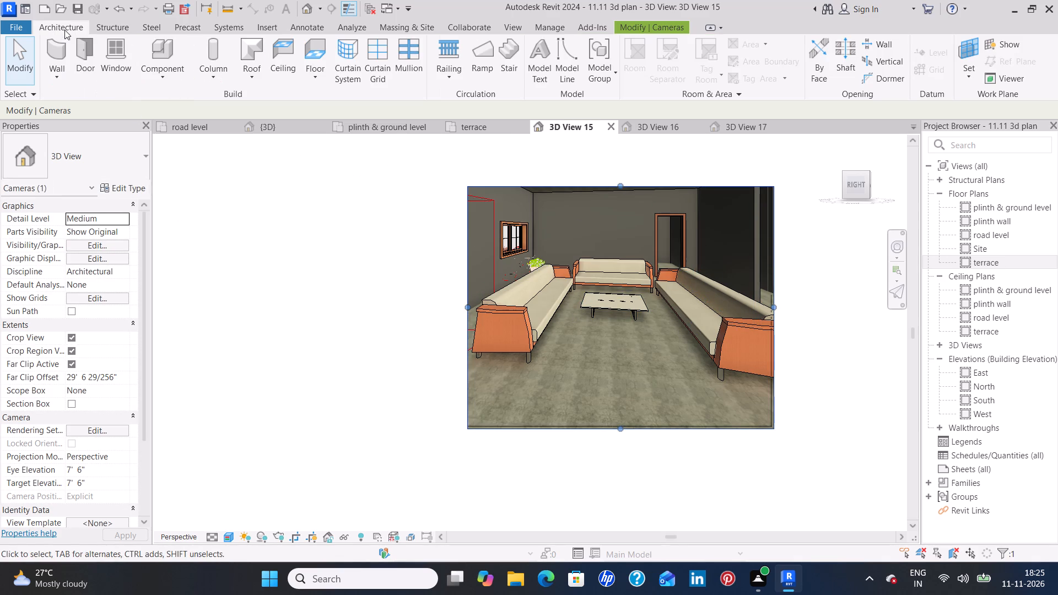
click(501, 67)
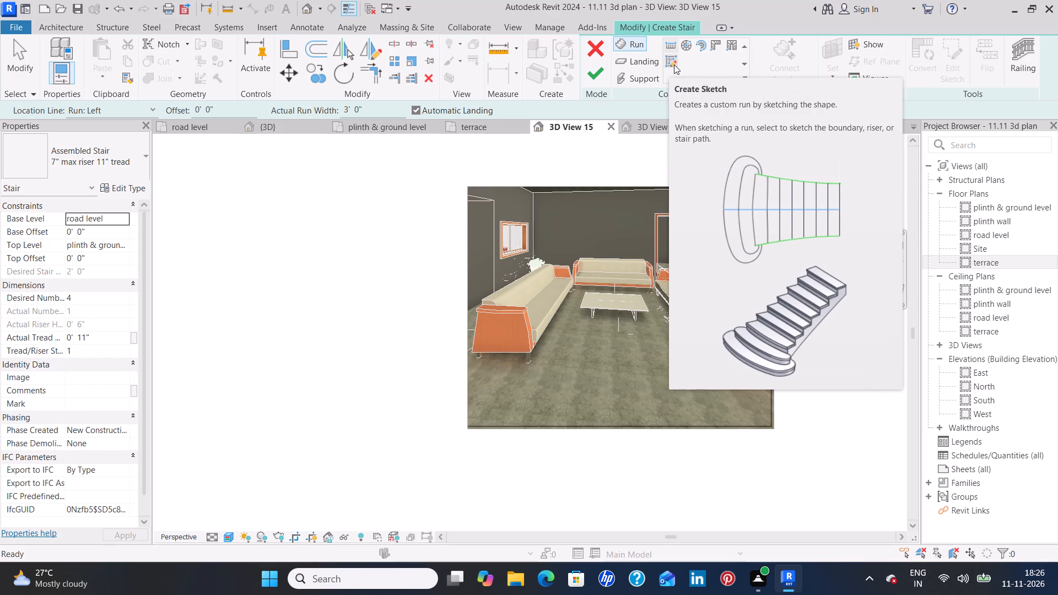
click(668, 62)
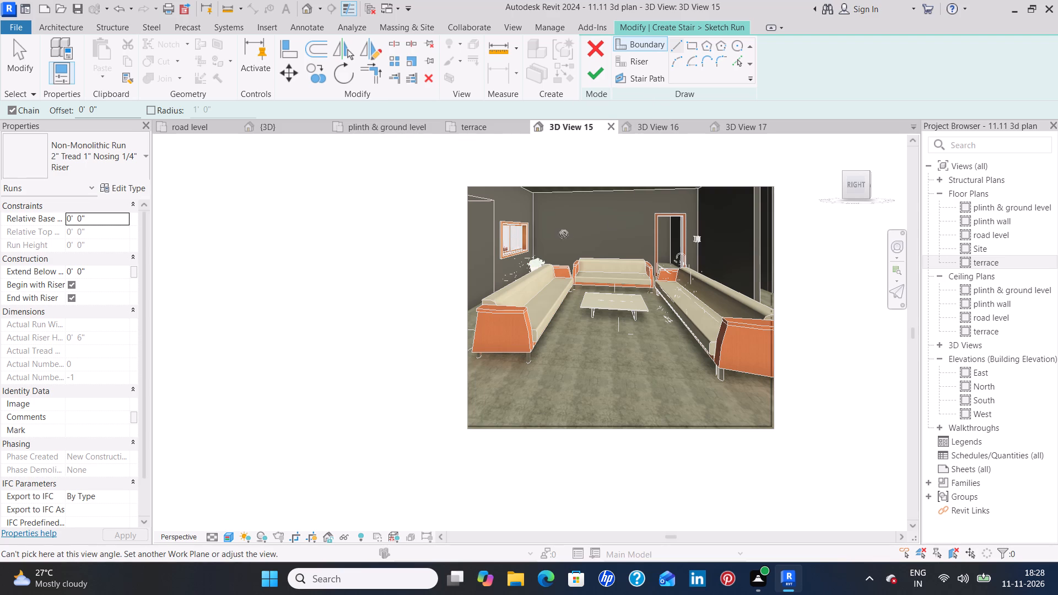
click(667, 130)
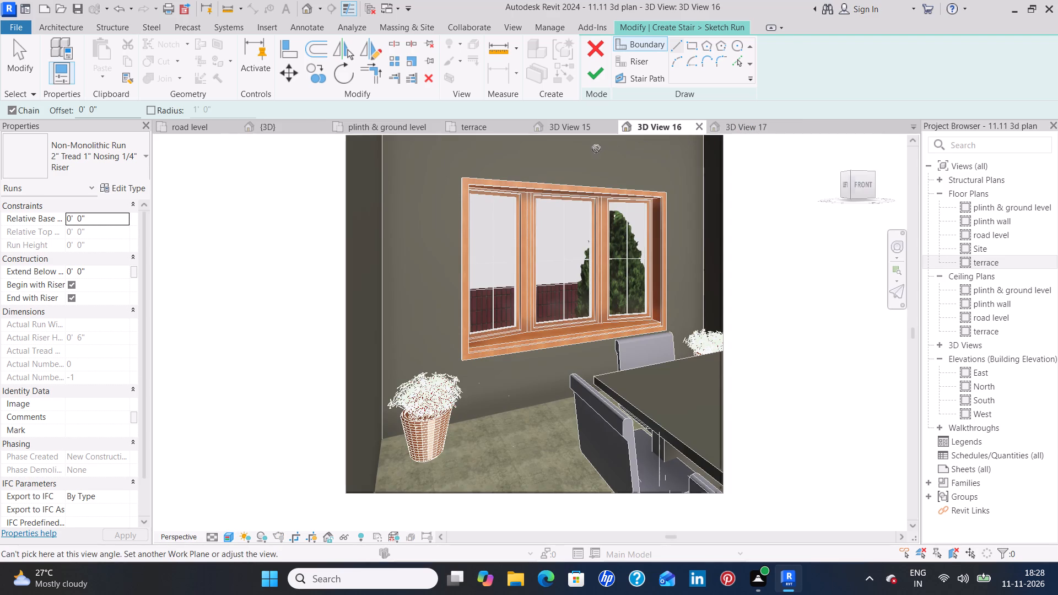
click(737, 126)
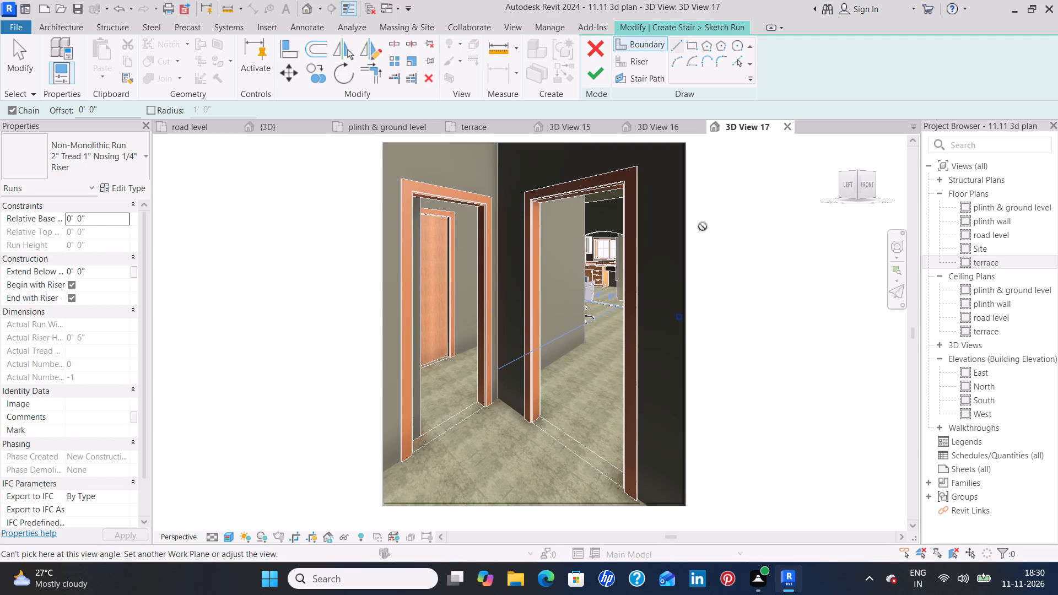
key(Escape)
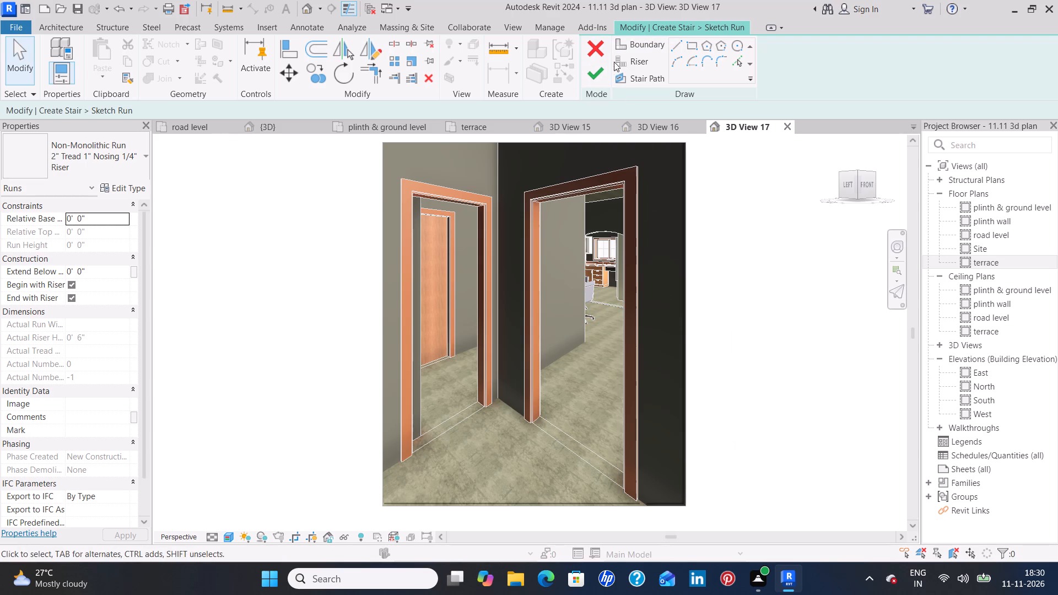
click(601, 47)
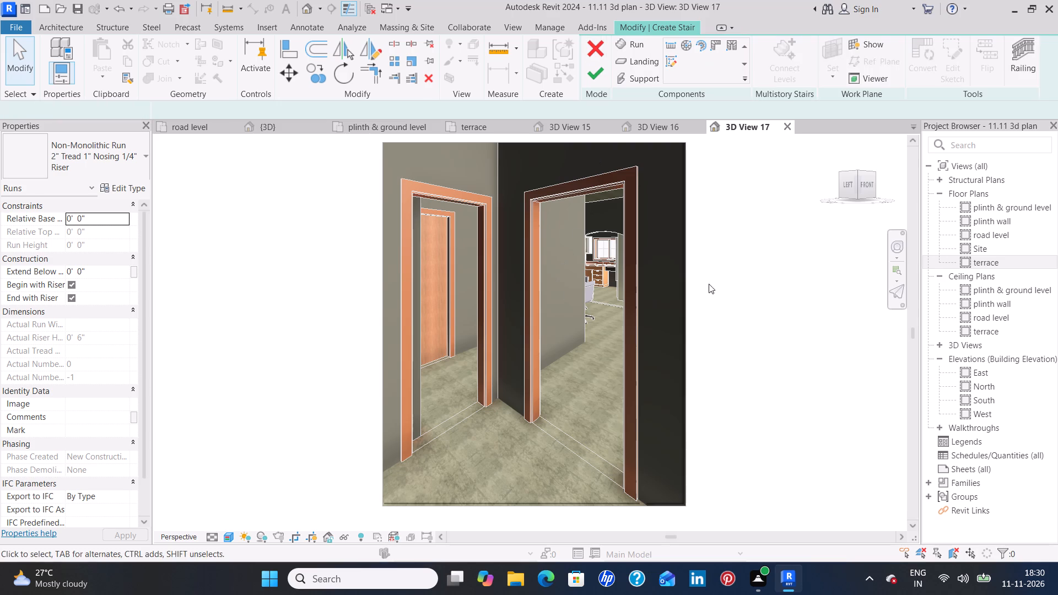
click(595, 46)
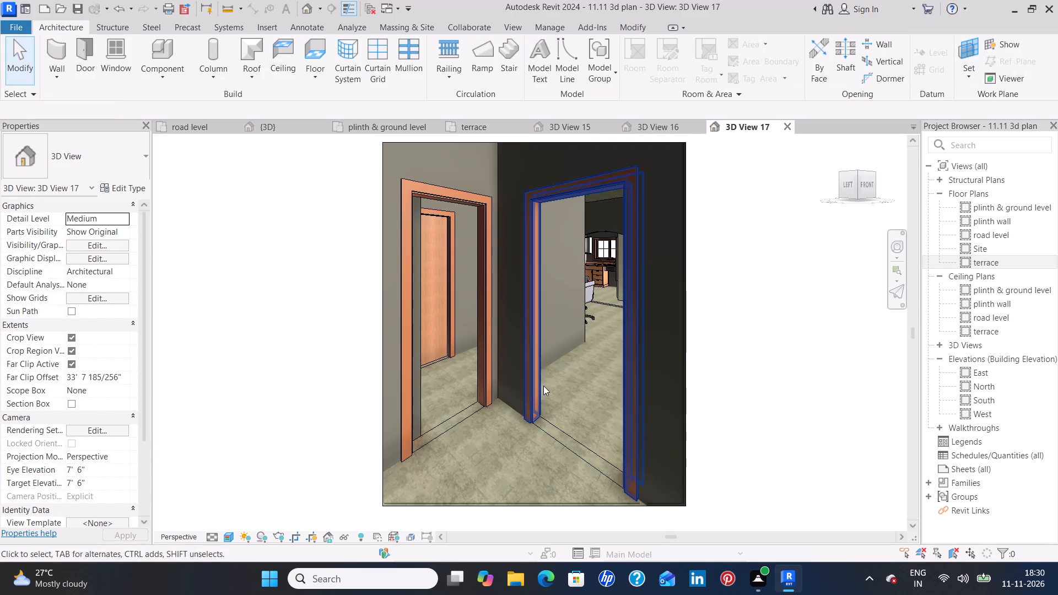
Examine the passage camera view's openings and the dining camera view's flower pot and bay window up close.
scroll(589, 400, down, 1)
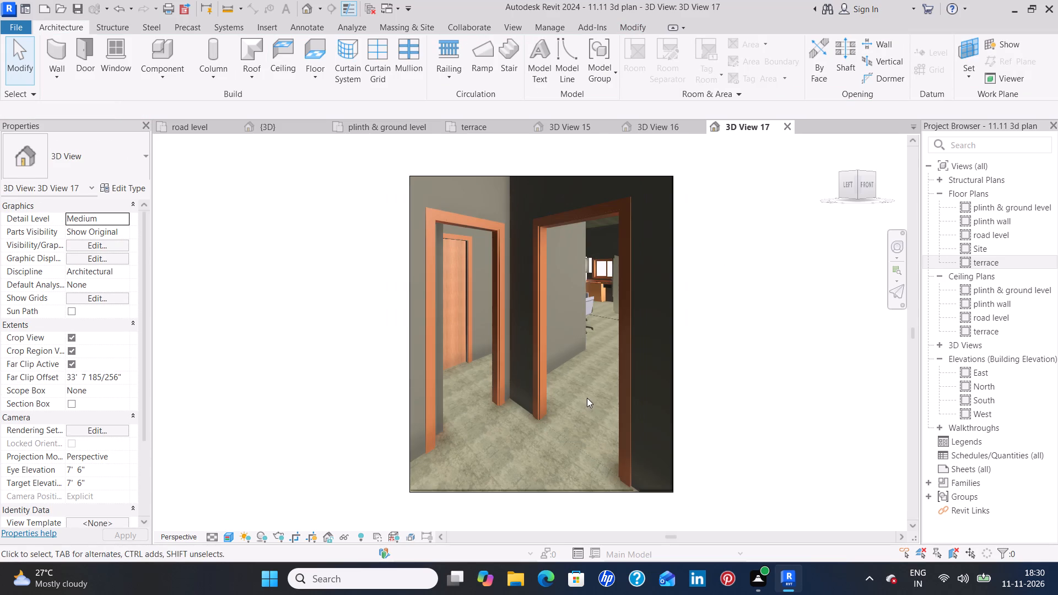
scroll(453, 427, up, 5)
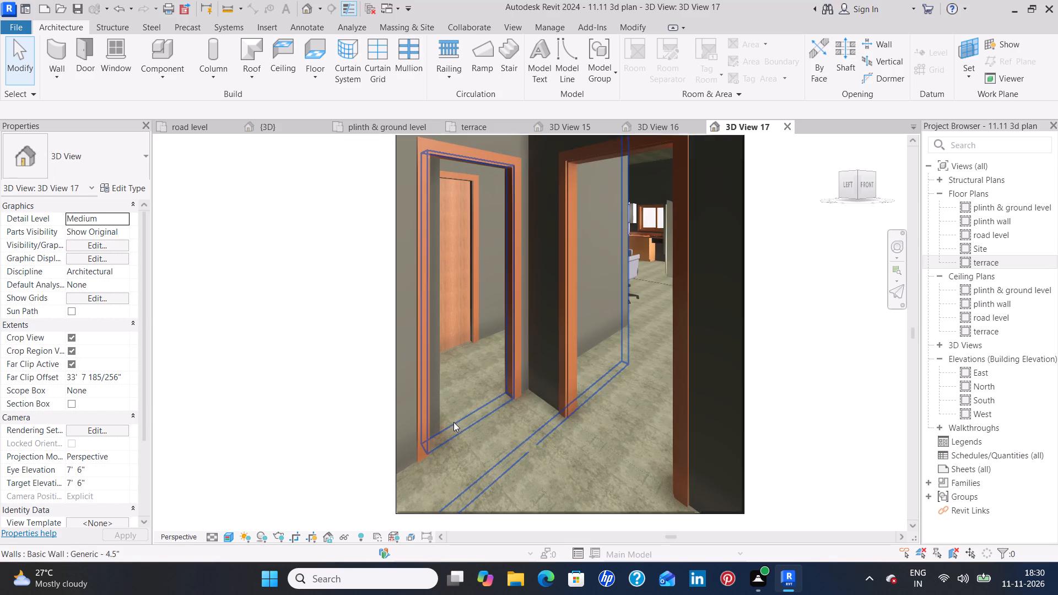
scroll(551, 394, down, 3)
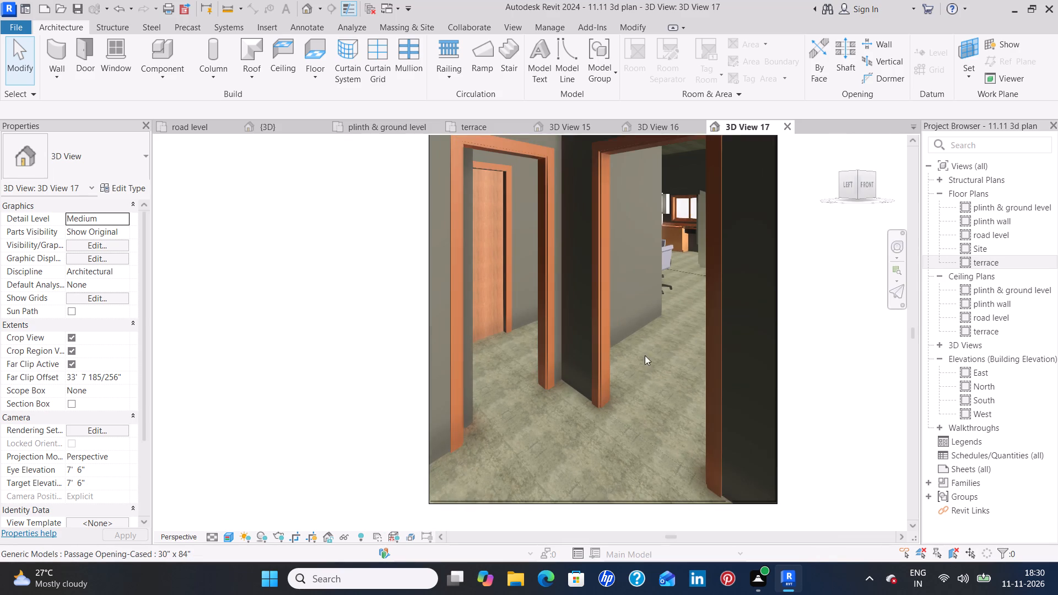
scroll(665, 344, down, 3)
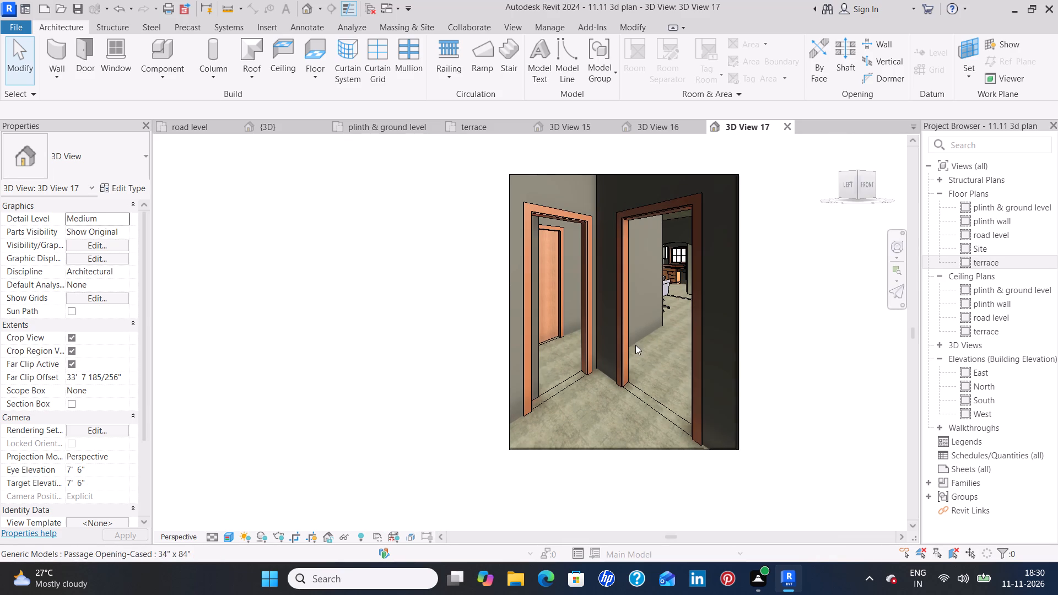
click(669, 129)
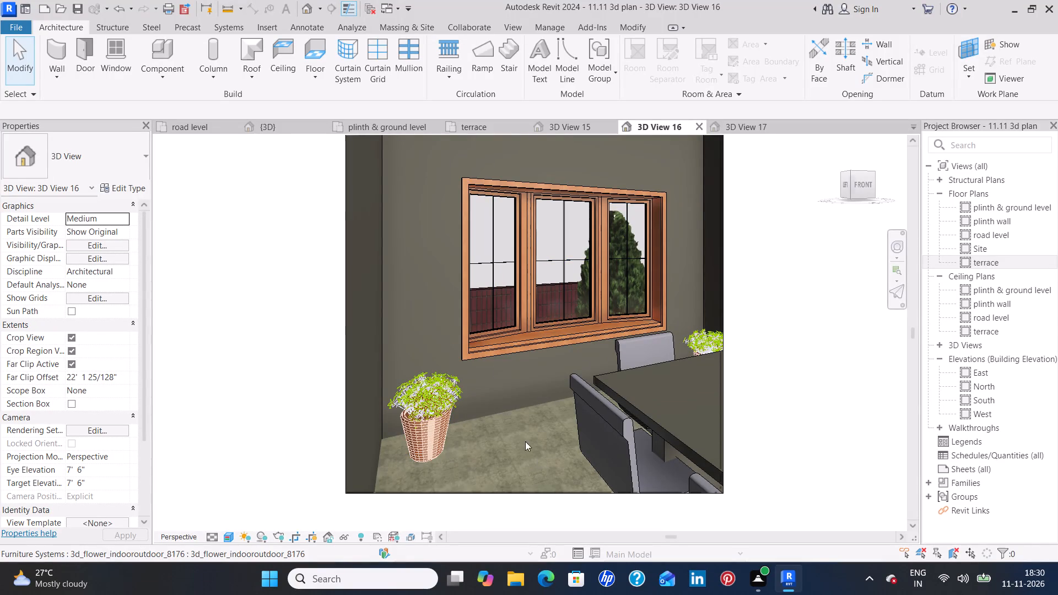
scroll(419, 404, up, 7)
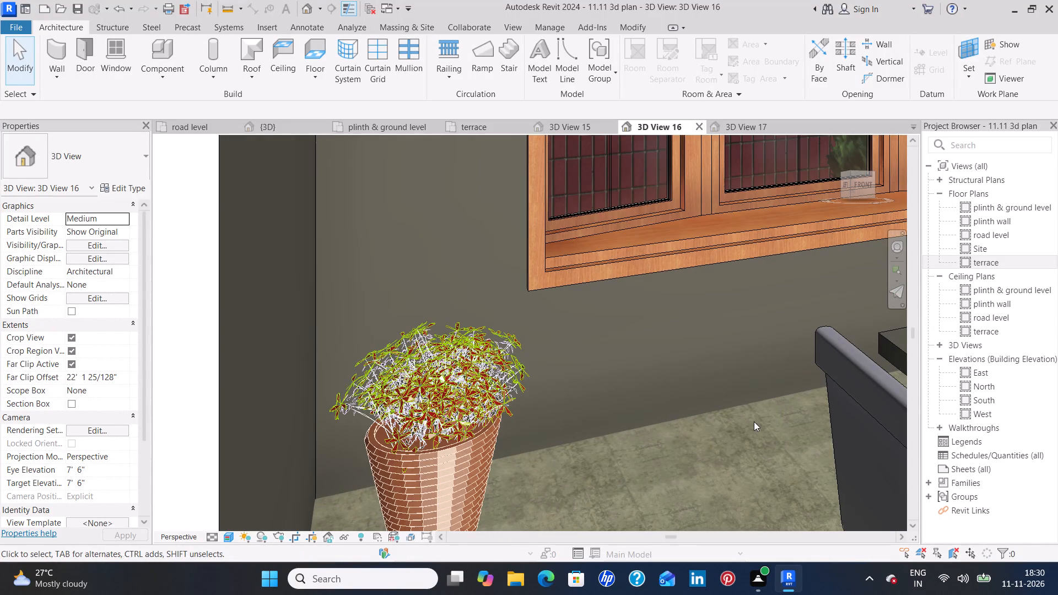
click(617, 377)
scroll(414, 396, up, 3)
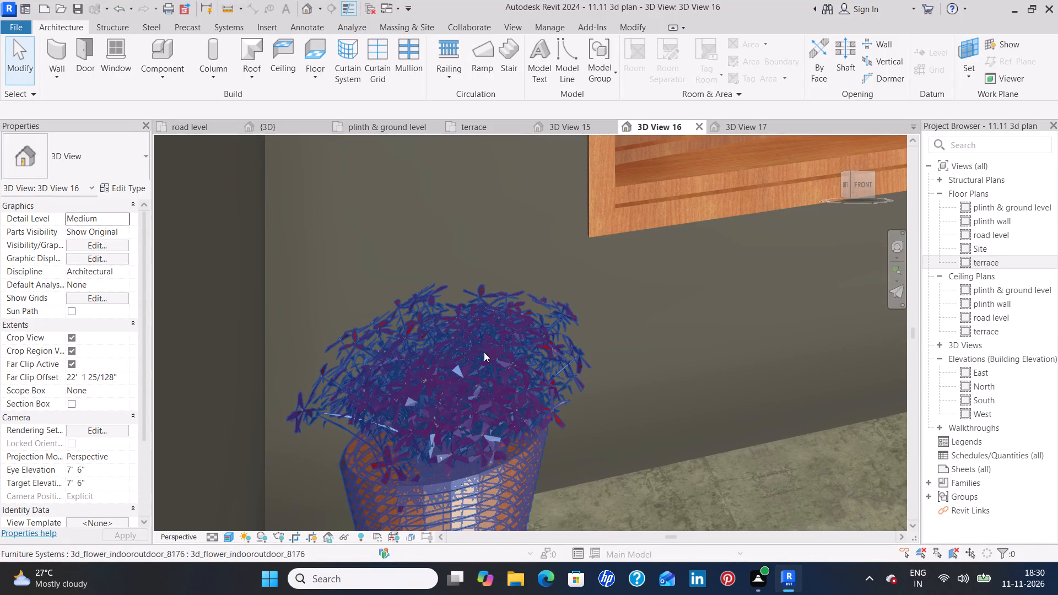
scroll(464, 376, down, 5)
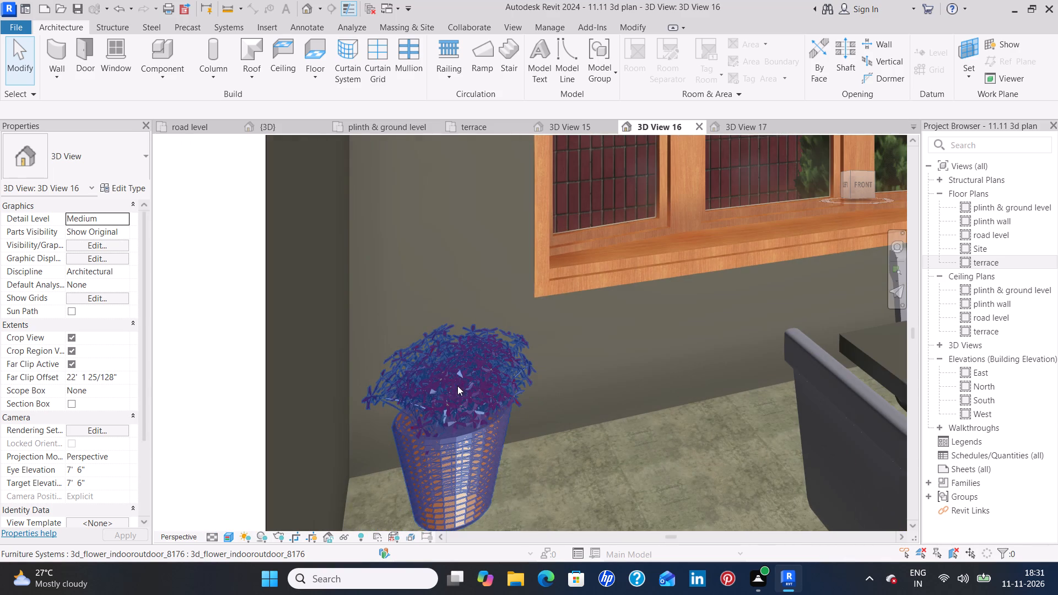
scroll(578, 385, down, 4)
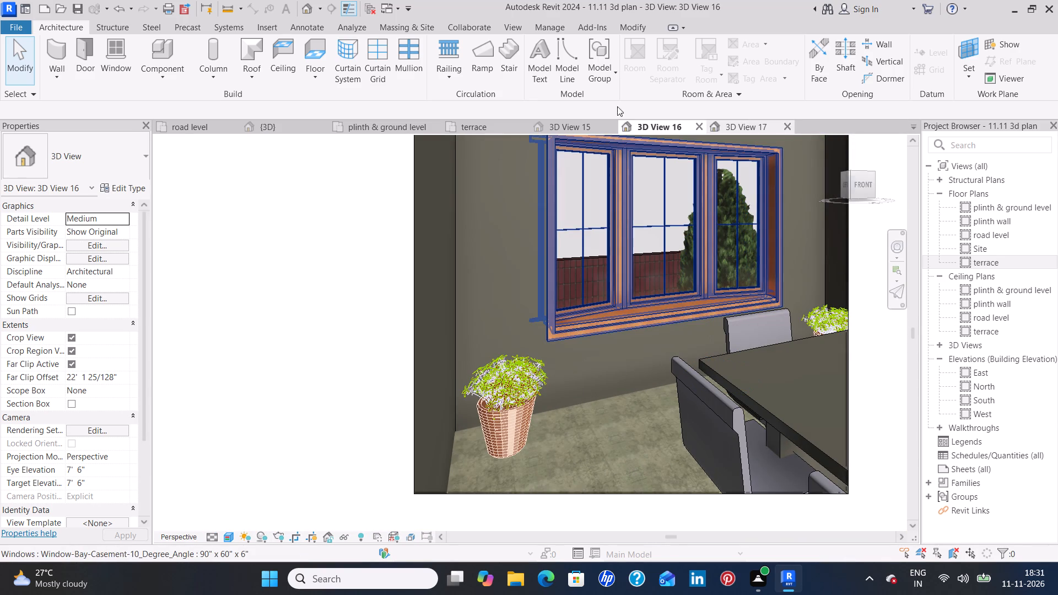
Turn the 3D View 15 living room camera around to look down the exterior staircase with the garden beyond.
click(570, 130)
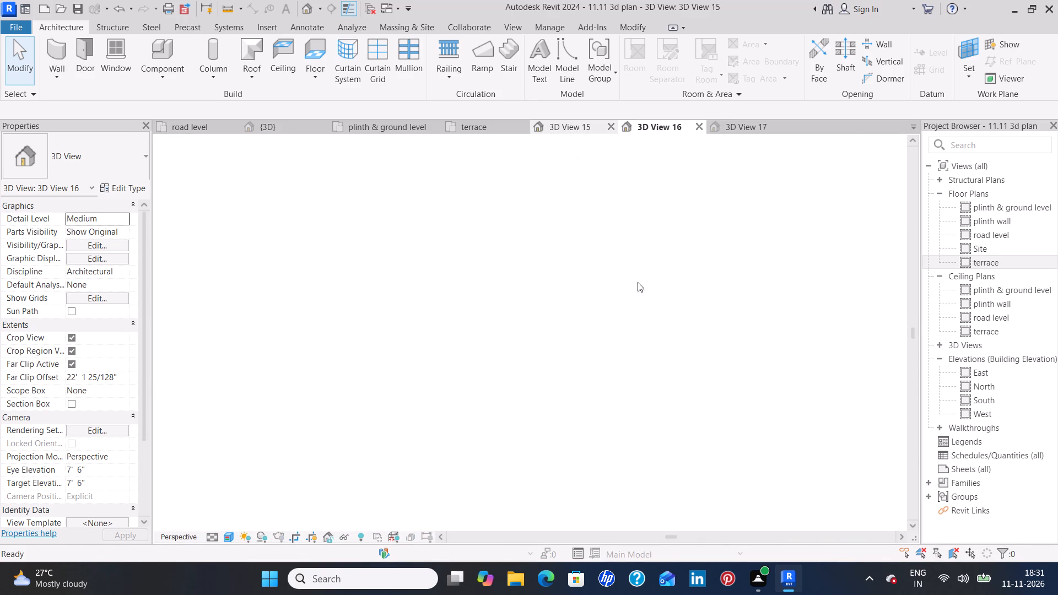
scroll(635, 342, up, 3)
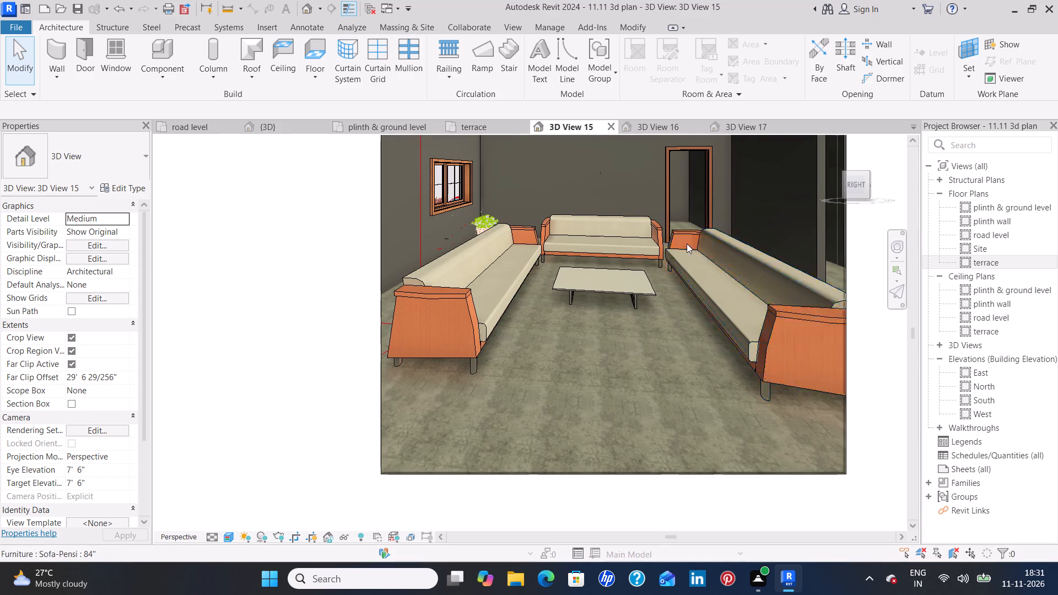
middle_drag(679, 362, 664, 331)
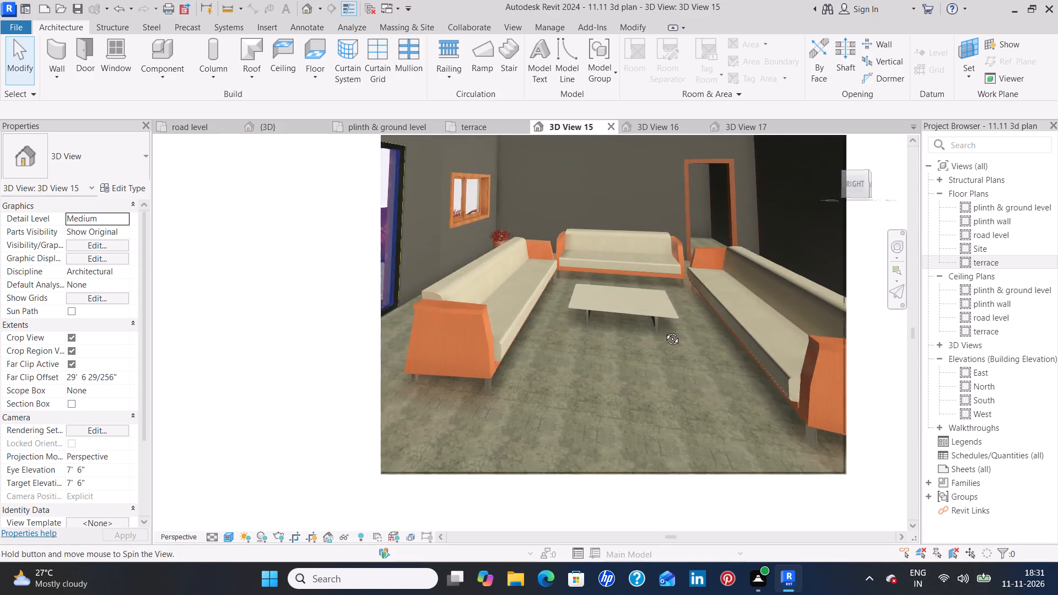
middle_drag(664, 331, 622, 368)
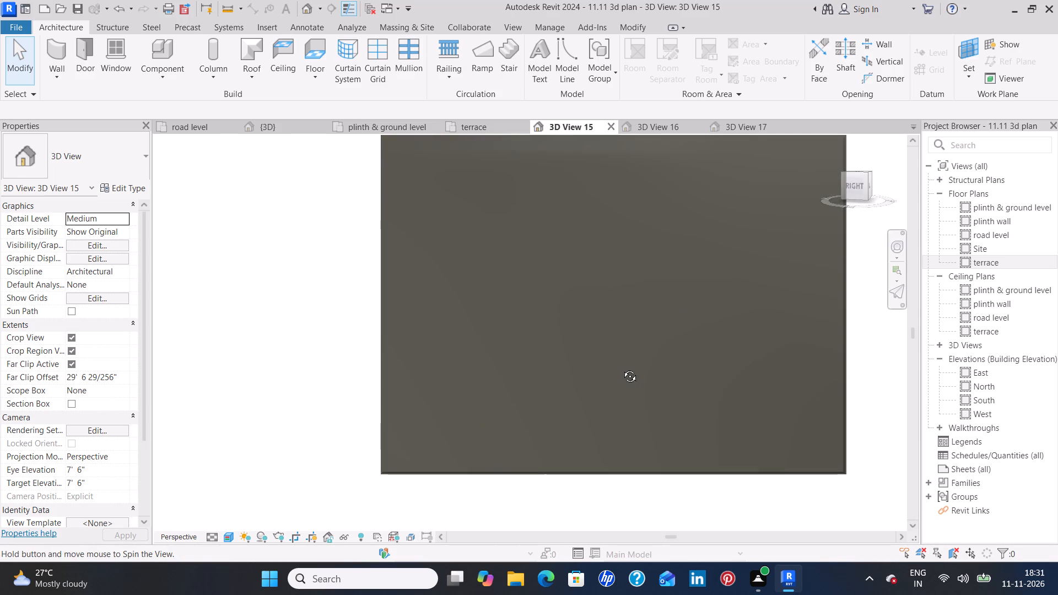
middle_drag(622, 368, 507, 371)
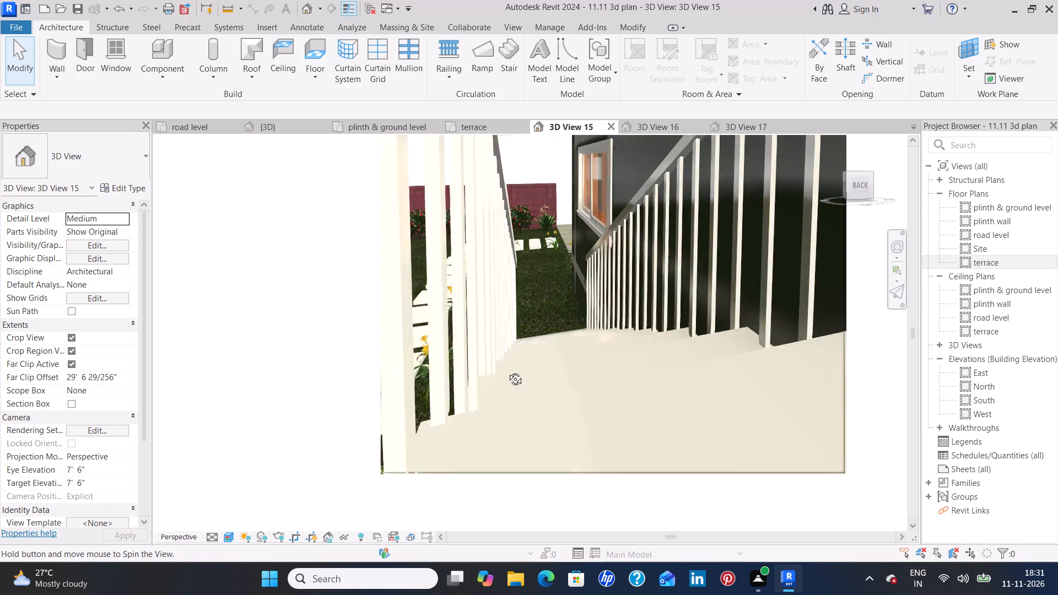
middle_drag(507, 371, 559, 414)
shift+middle_click(553, 416)
shift+middle_drag(549, 416, 544, 416)
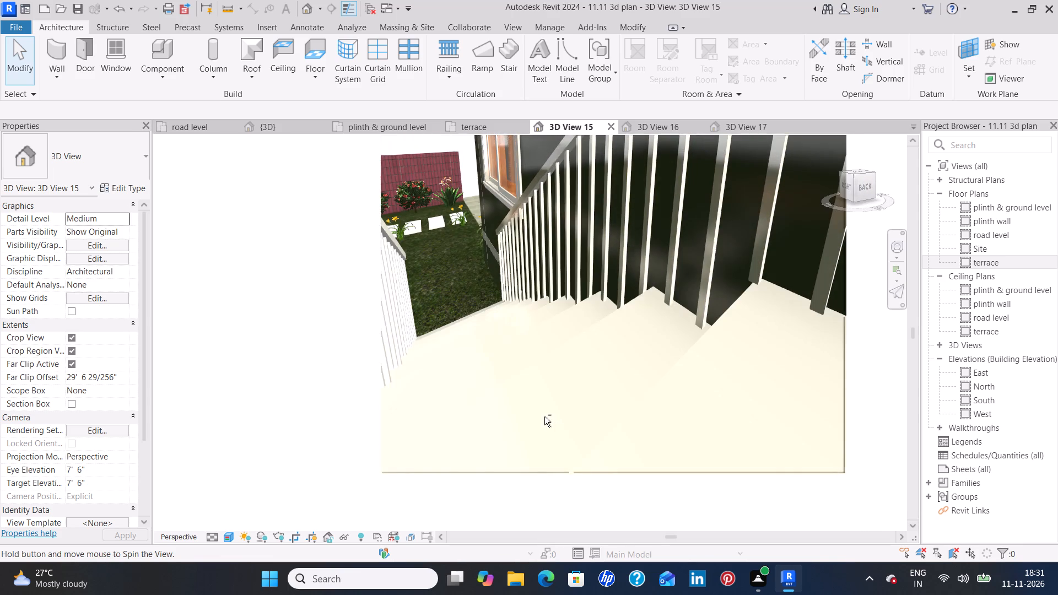
shift+middle_drag(544, 416, 541, 406)
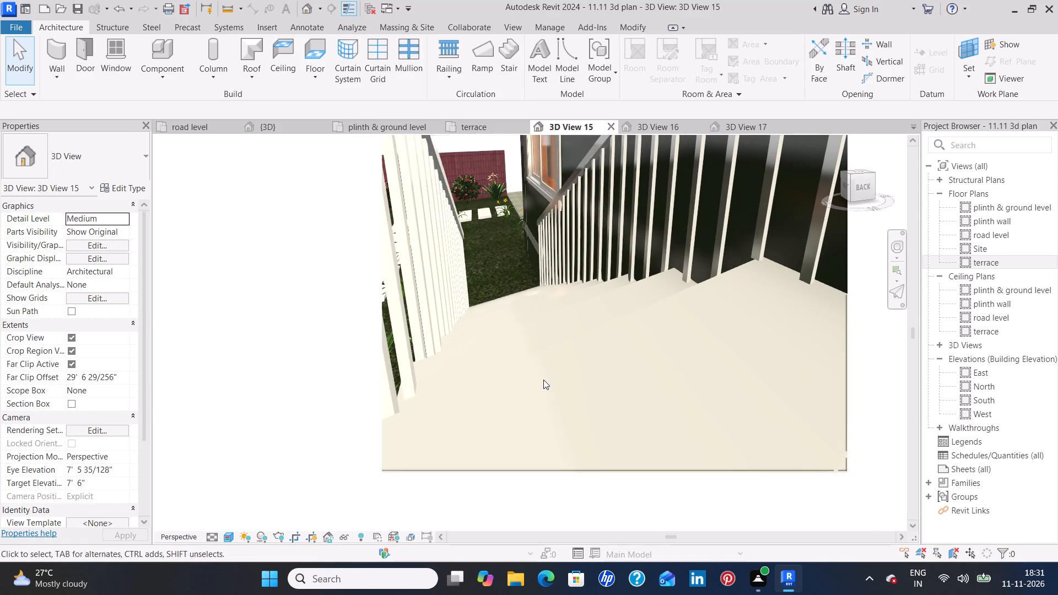
scroll(531, 320, down, 2)
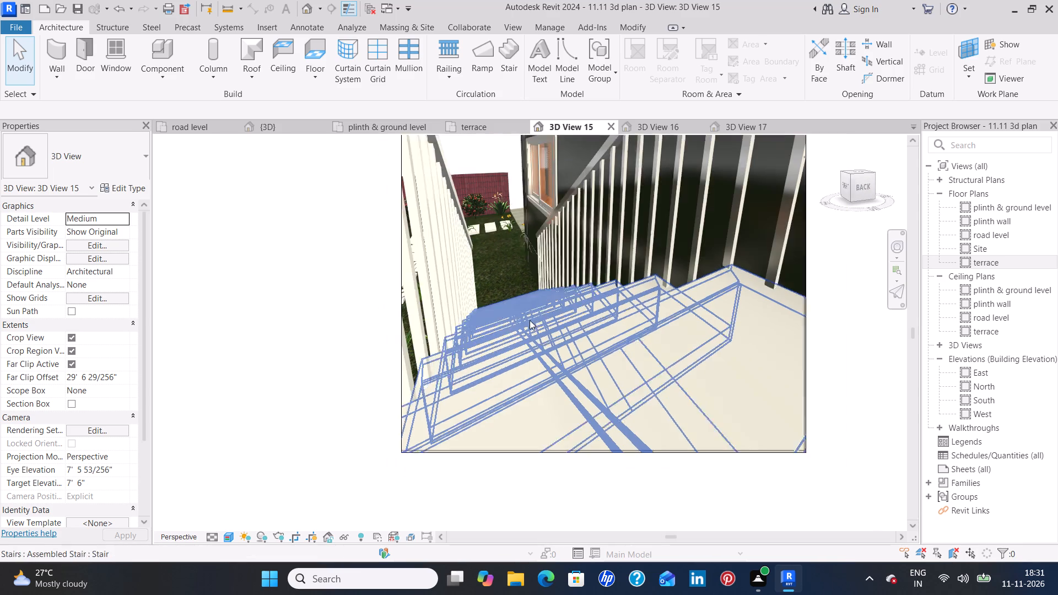
middle_drag(524, 268, 512, 402)
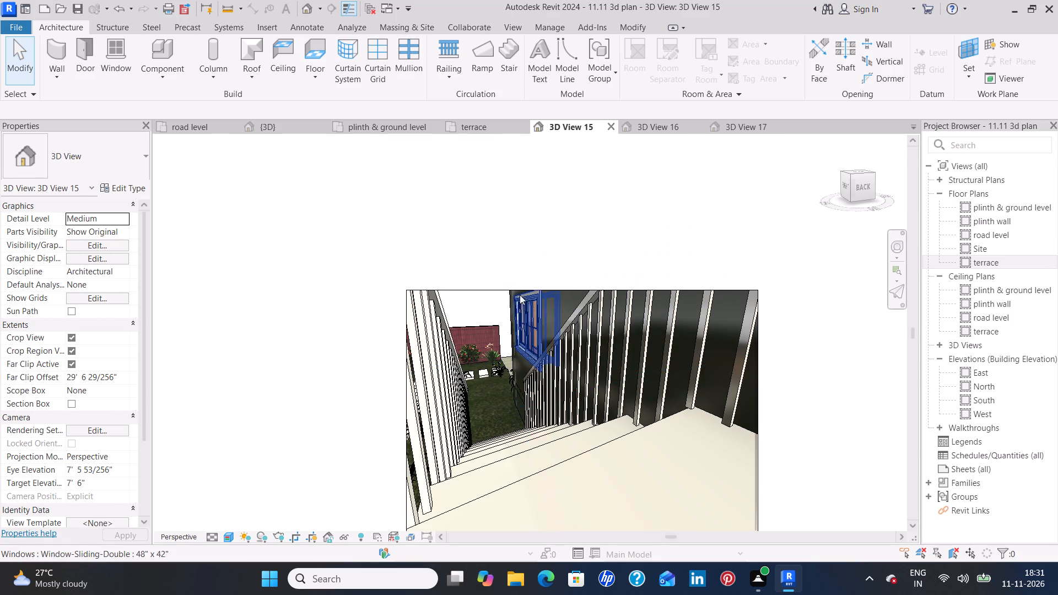
Enlarge the 3D View 15 staircase camera's crop region upward and to its left to include more wall, railing and garden.
click(520, 286)
drag(582, 288, 582, 268)
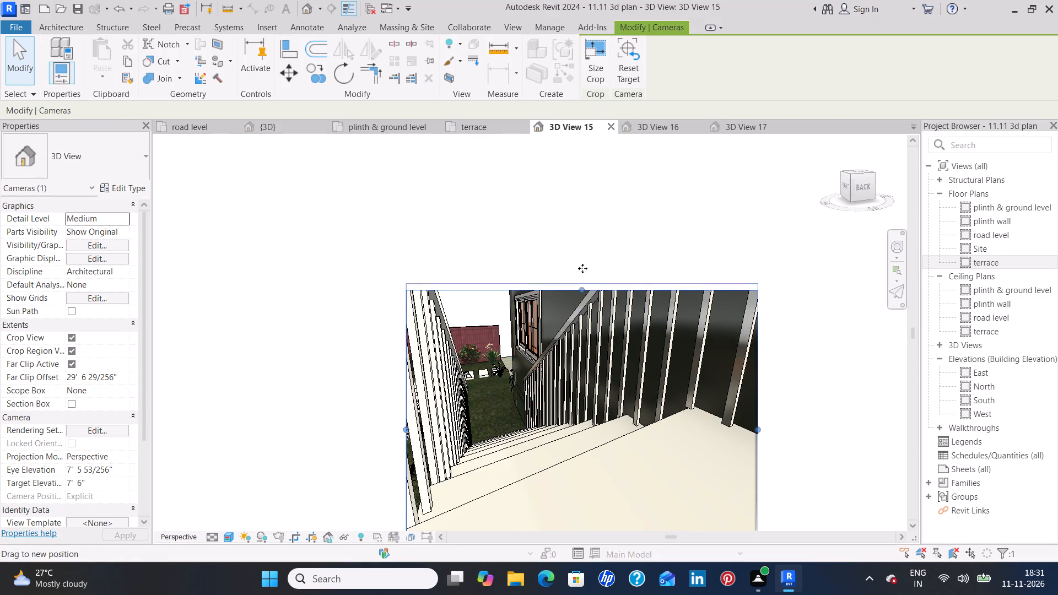
drag(582, 268, 584, 235)
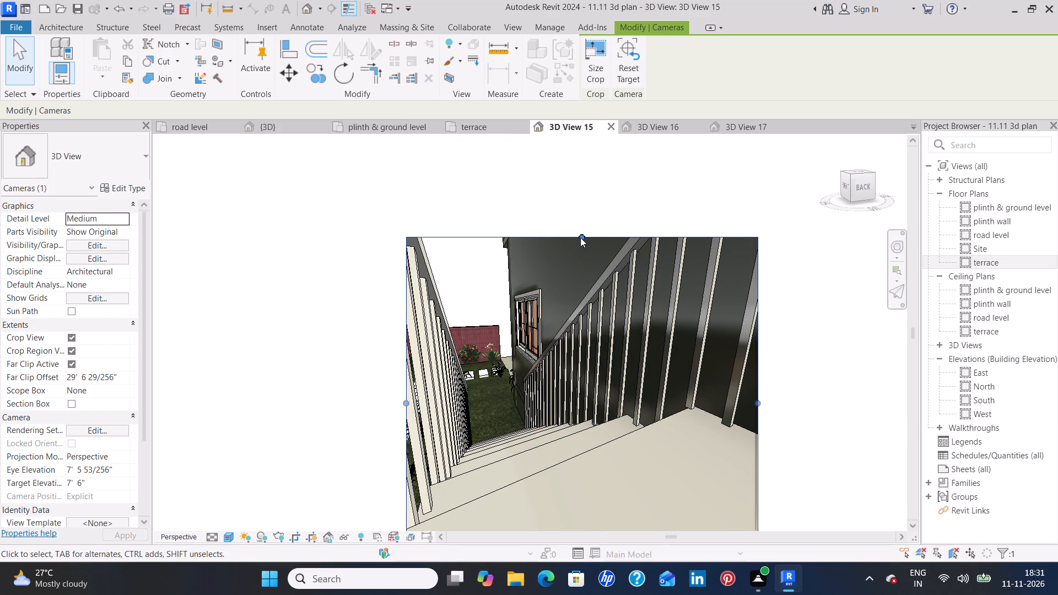
drag(580, 237, 603, 158)
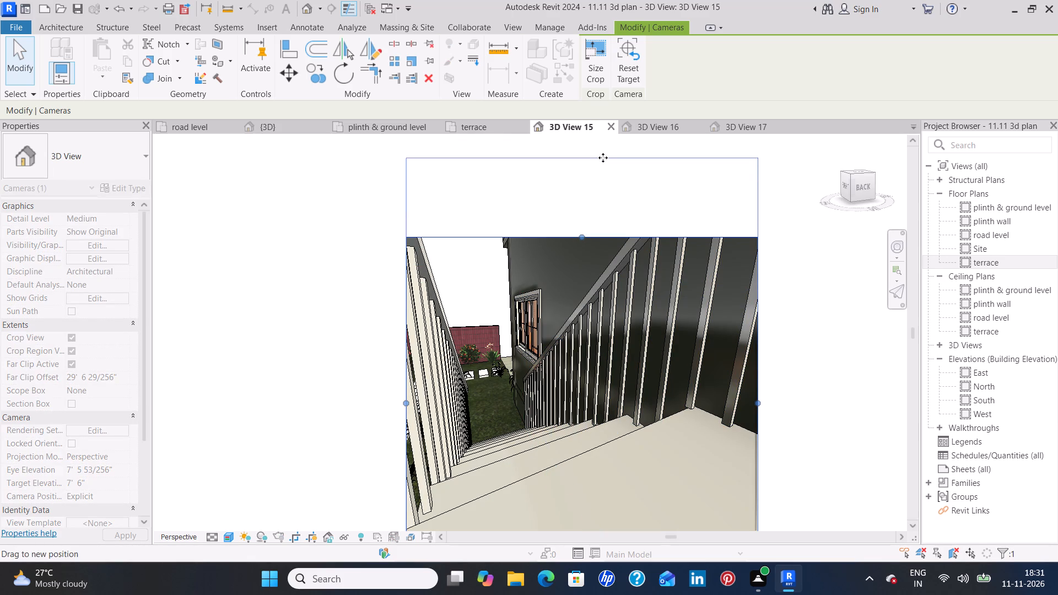
drag(603, 158, 603, 157)
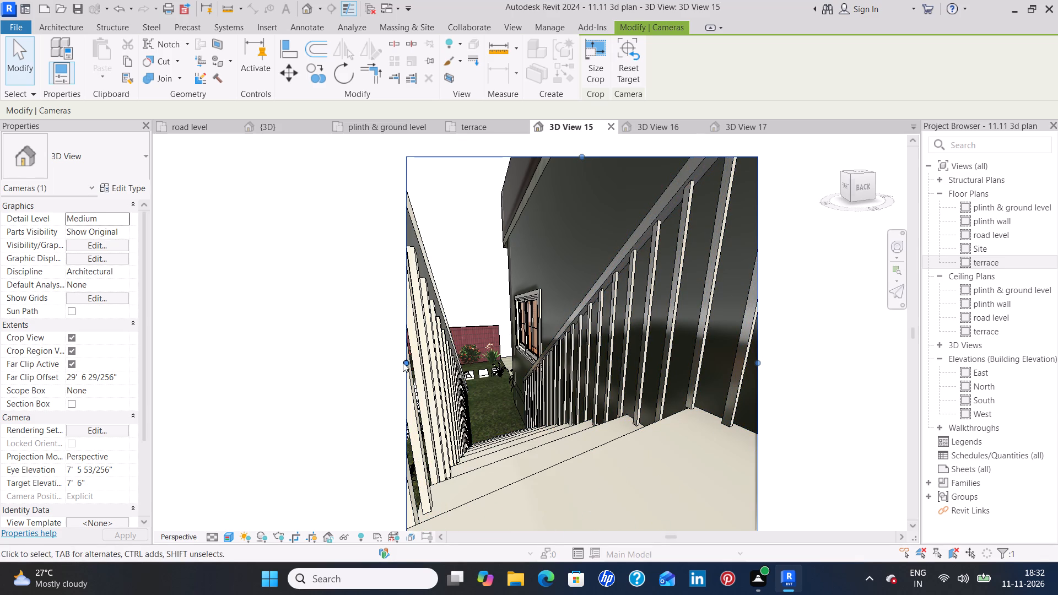
drag(403, 363, 304, 366)
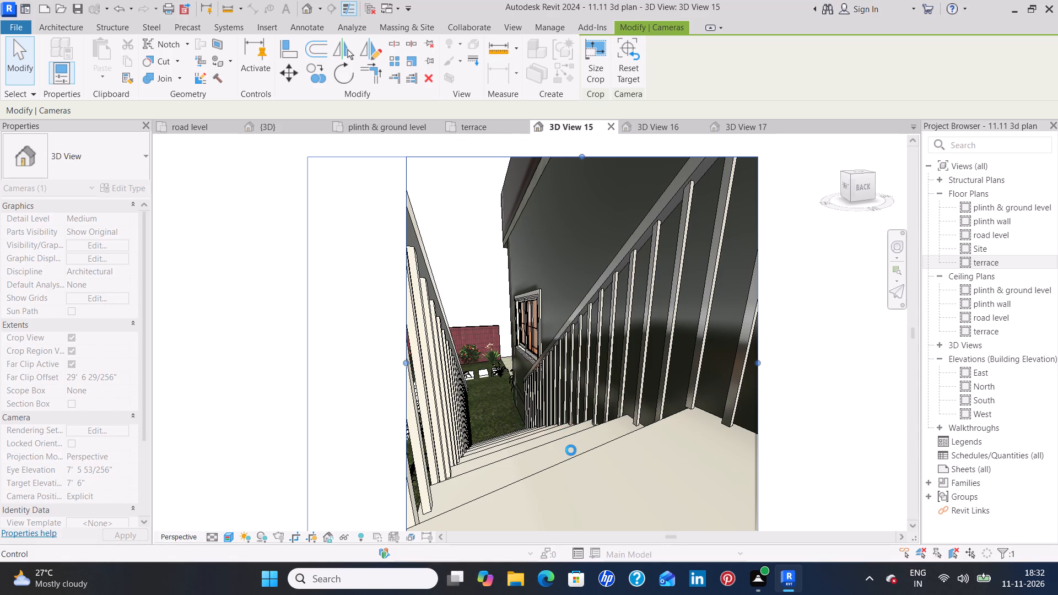
scroll(571, 450, down, 3)
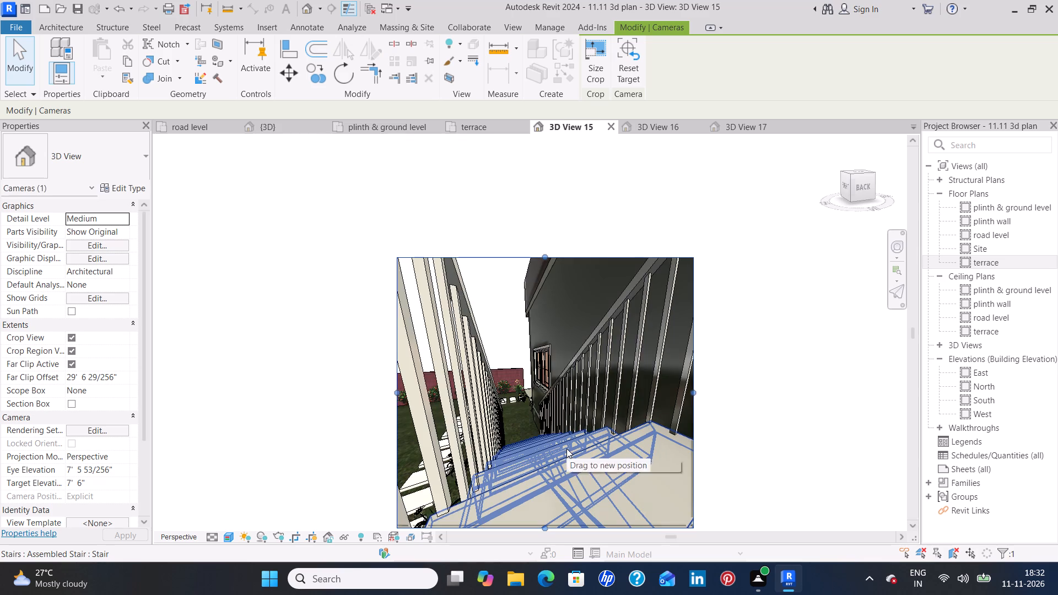
scroll(566, 448, down, 2)
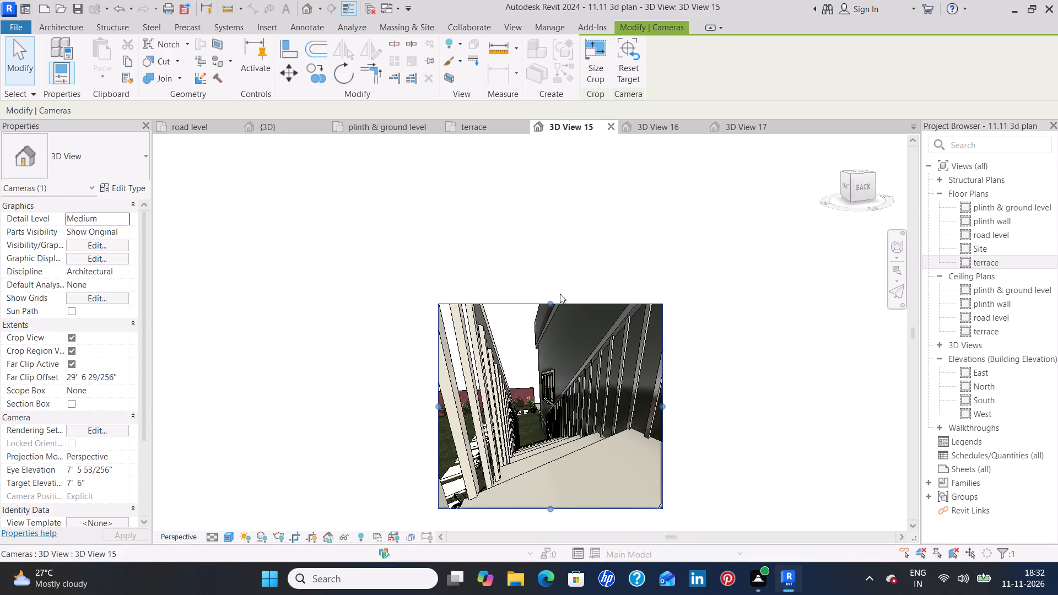
drag(549, 299, 549, 244)
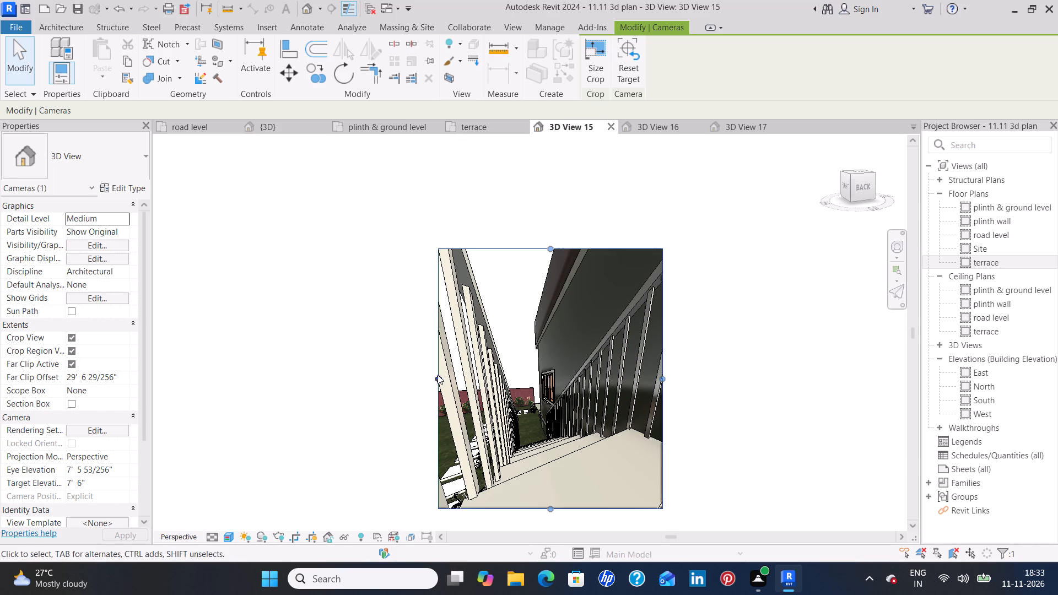
drag(438, 377, 360, 388)
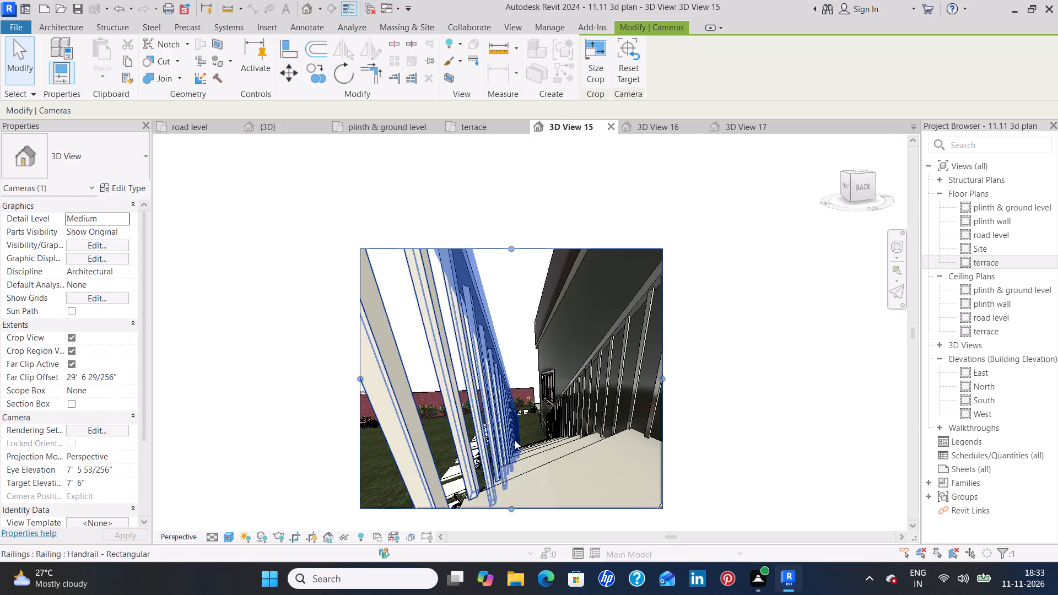
Examine the staircase camera view up close, checking the railings, steps and the garden beyond.
scroll(528, 439, up, 3)
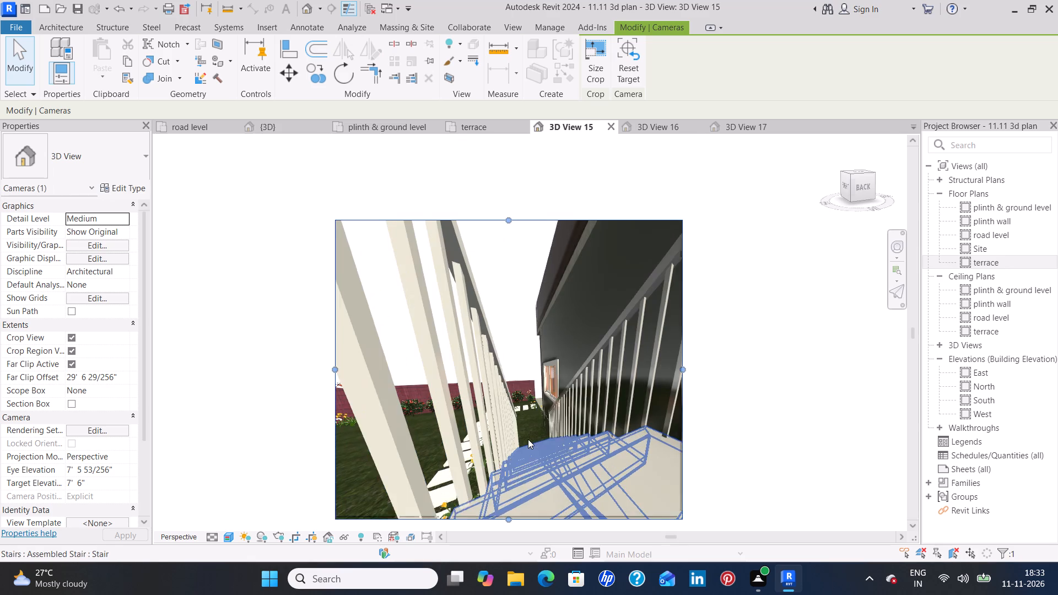
scroll(528, 439, up, 11)
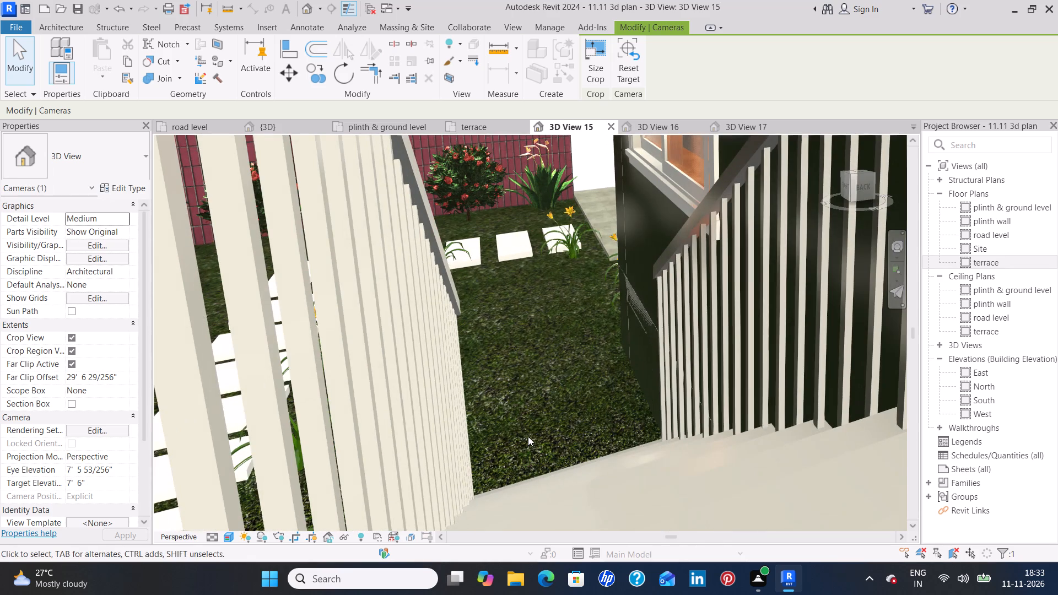
scroll(533, 430, up, 2)
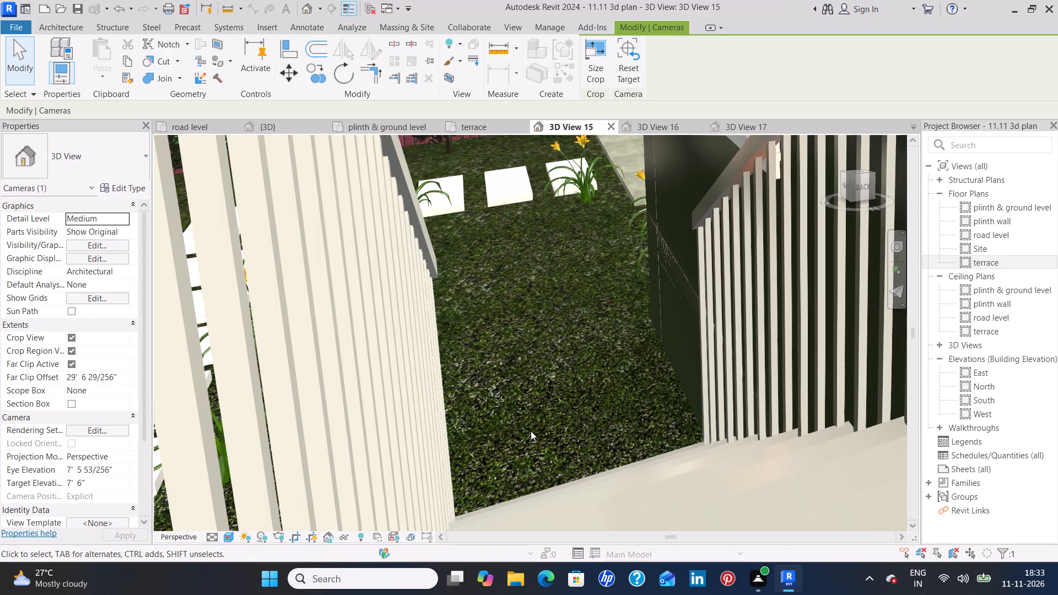
scroll(531, 431, down, 2)
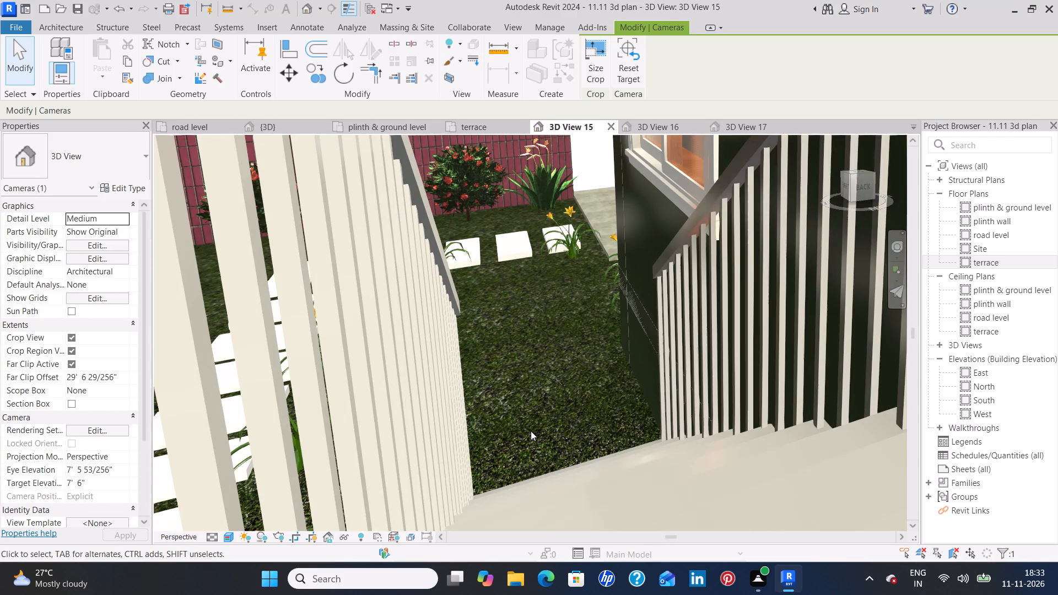
scroll(531, 431, down, 5)
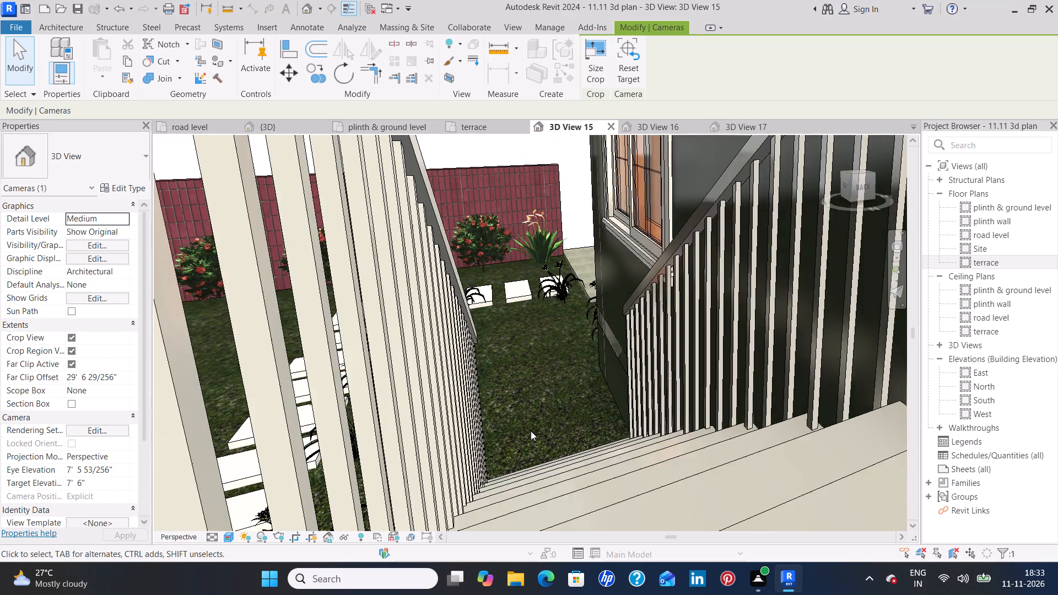
scroll(531, 431, down, 9)
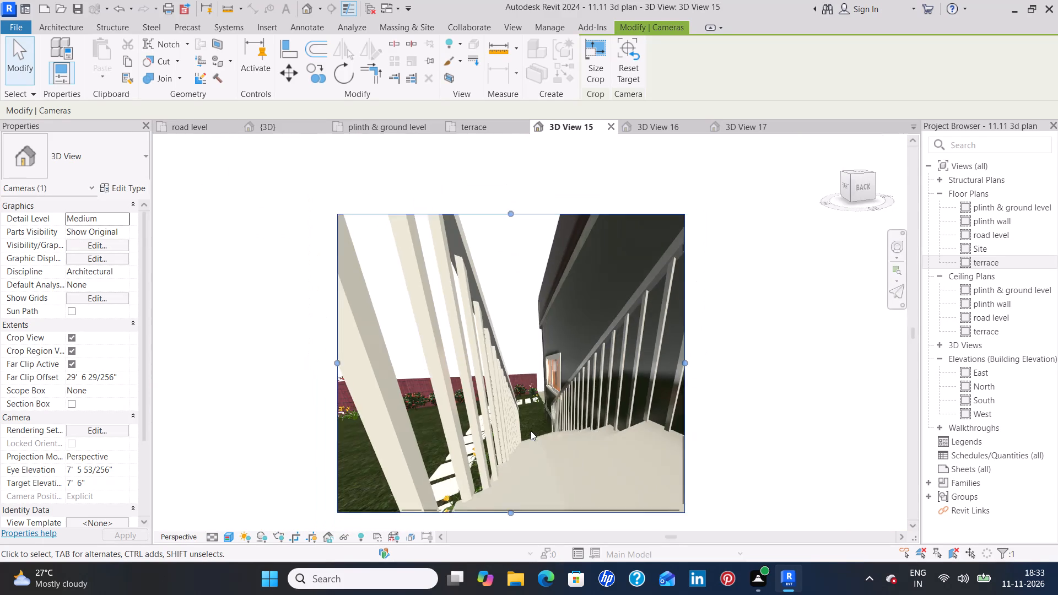
scroll(531, 431, down, 1)
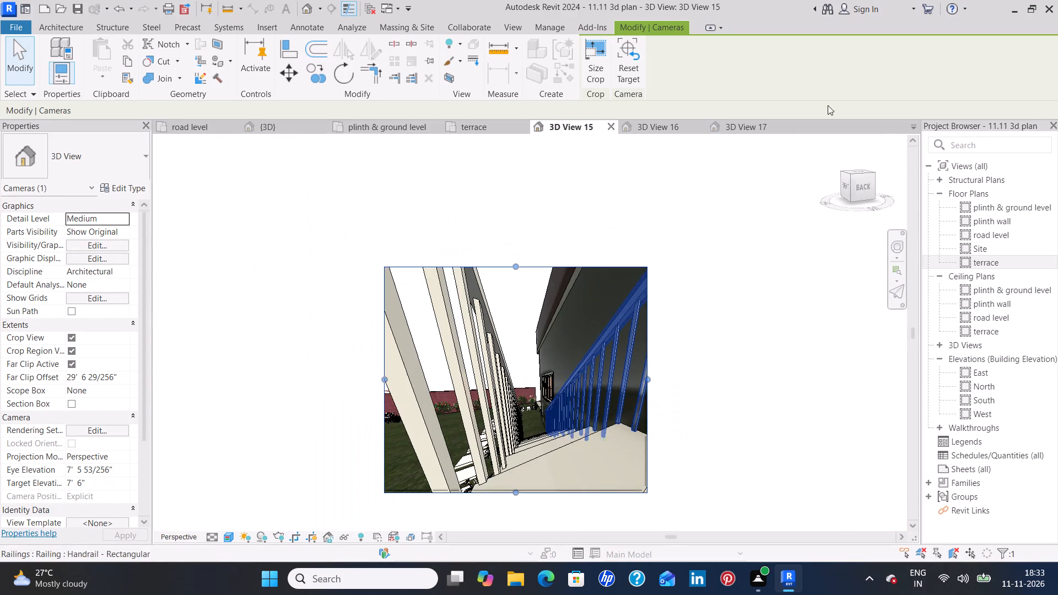
Close the 3D View 15, 3D View 16 and 3D View 17 camera views.
click(613, 132)
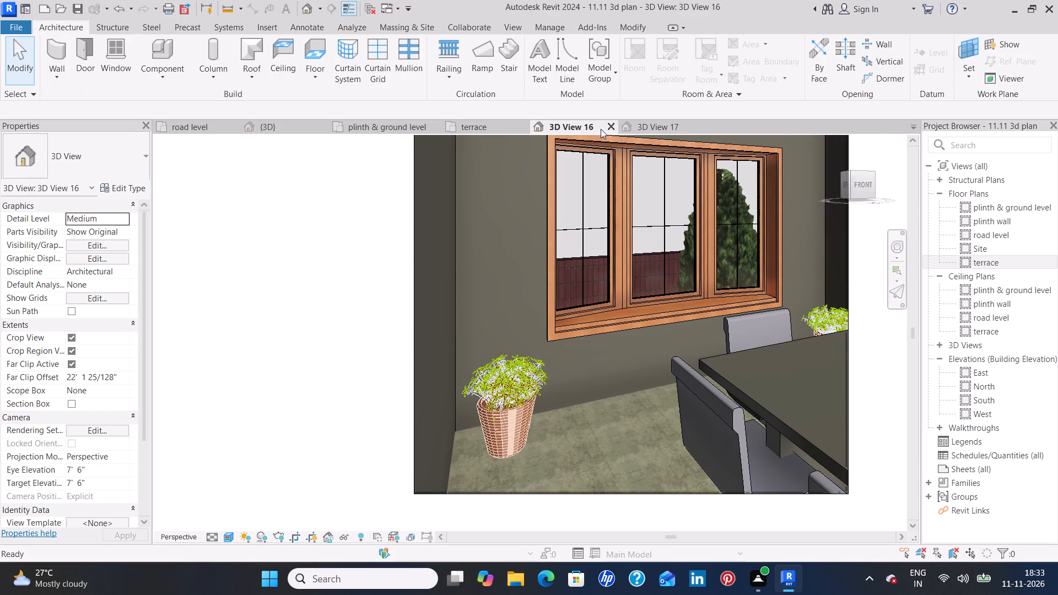
click(608, 126)
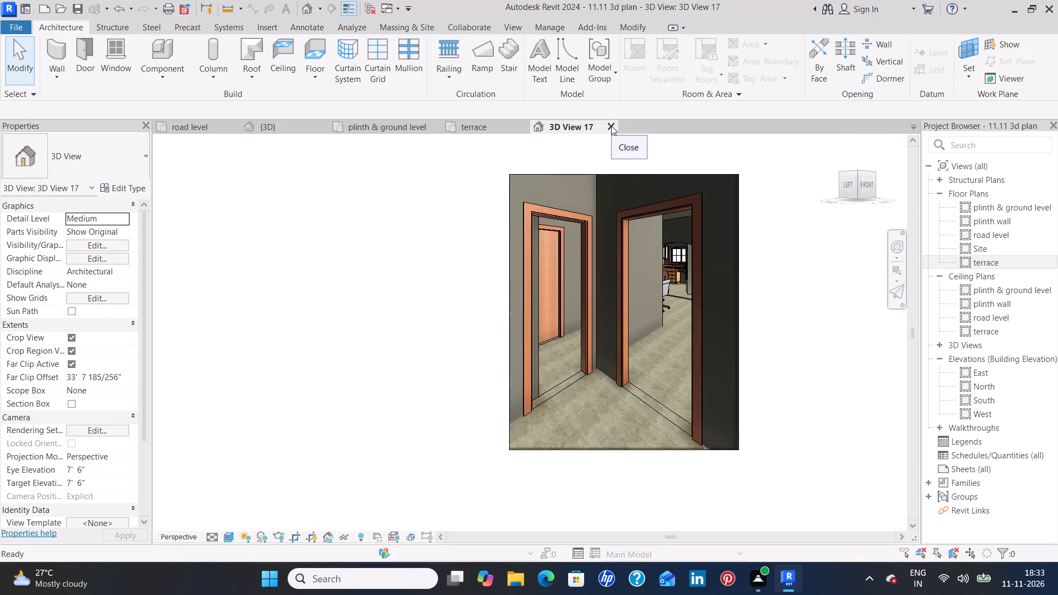
click(611, 126)
Examine the exterior staircase in the plinth & ground level plan, selecting it and inspecting its upper end beside the house wall.
scroll(539, 276, down, 1)
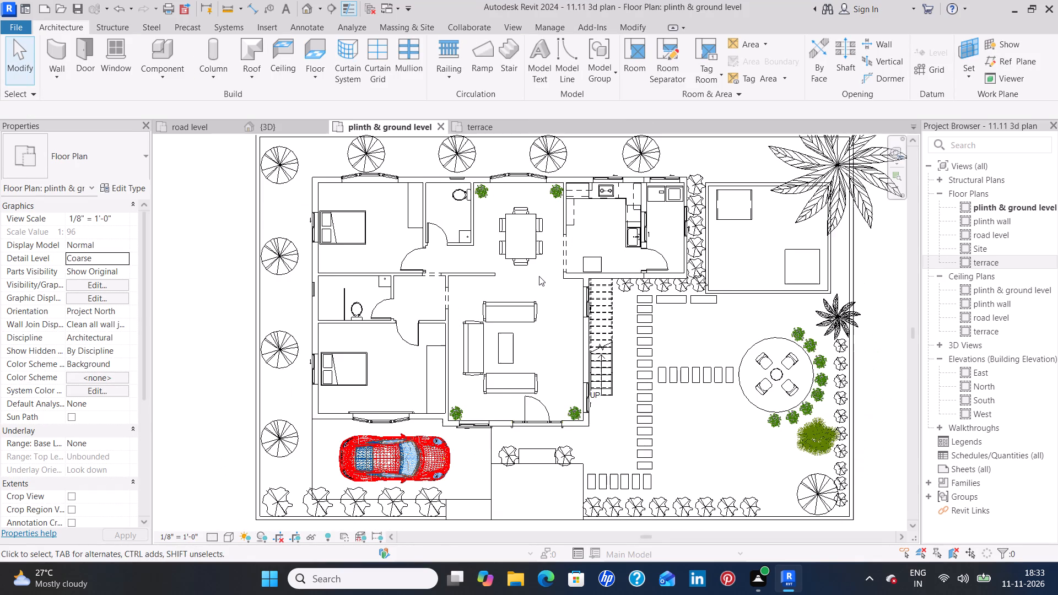
scroll(429, 261, up, 2)
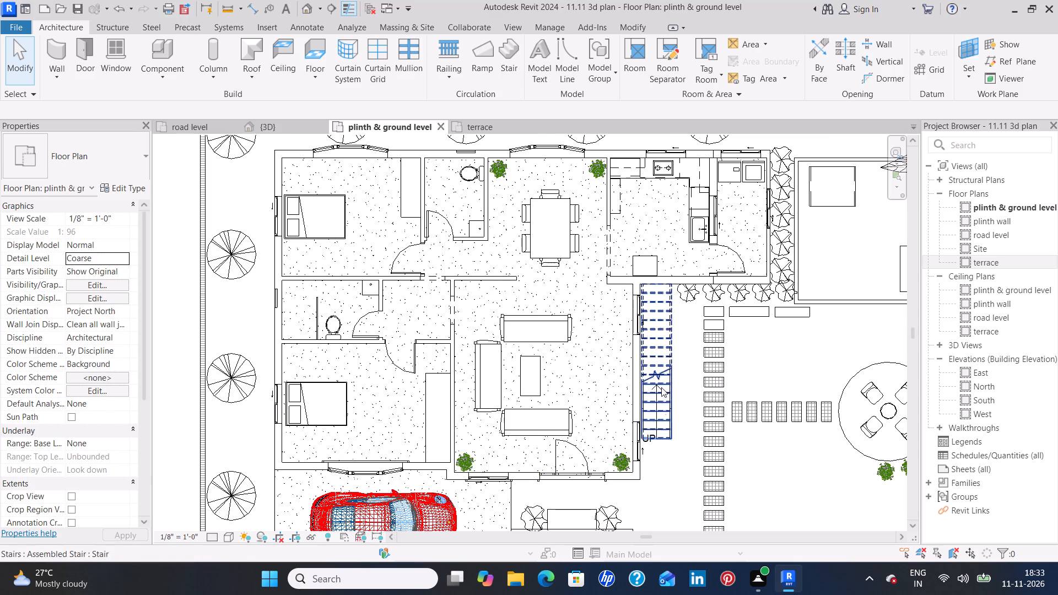
scroll(644, 406, up, 4)
scroll(711, 407, up, 3)
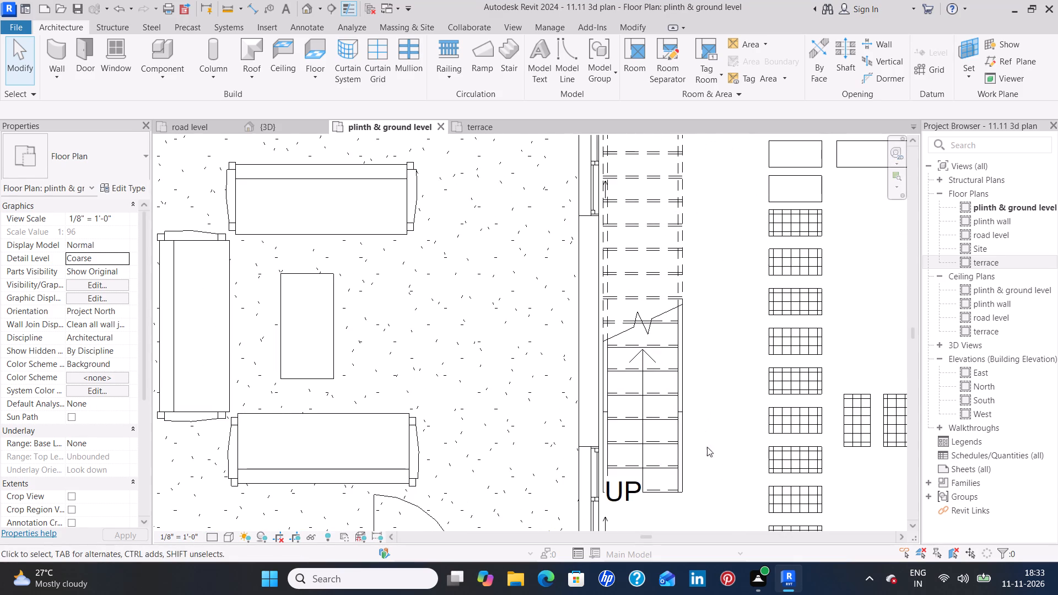
middle_drag(641, 279, 612, 299)
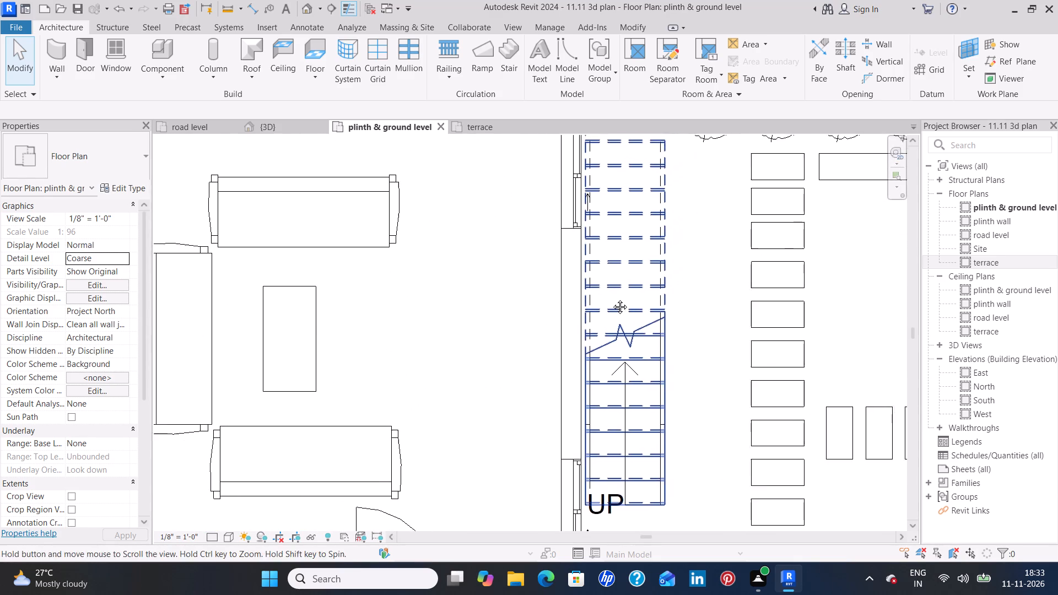
middle_drag(612, 299, 603, 306)
scroll(616, 306, up, 1)
scroll(618, 306, down, 4)
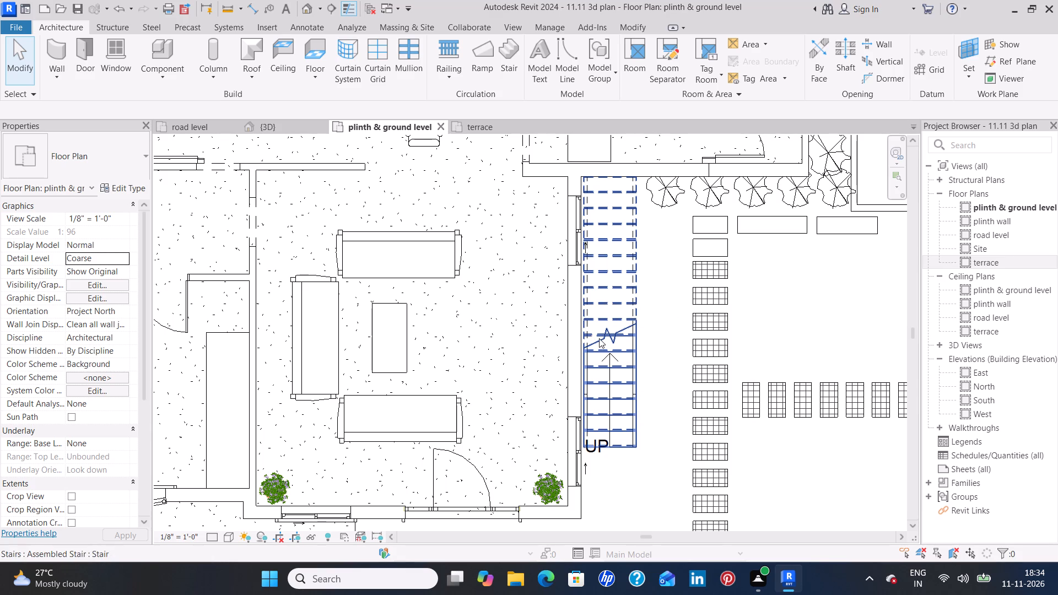
click(609, 320)
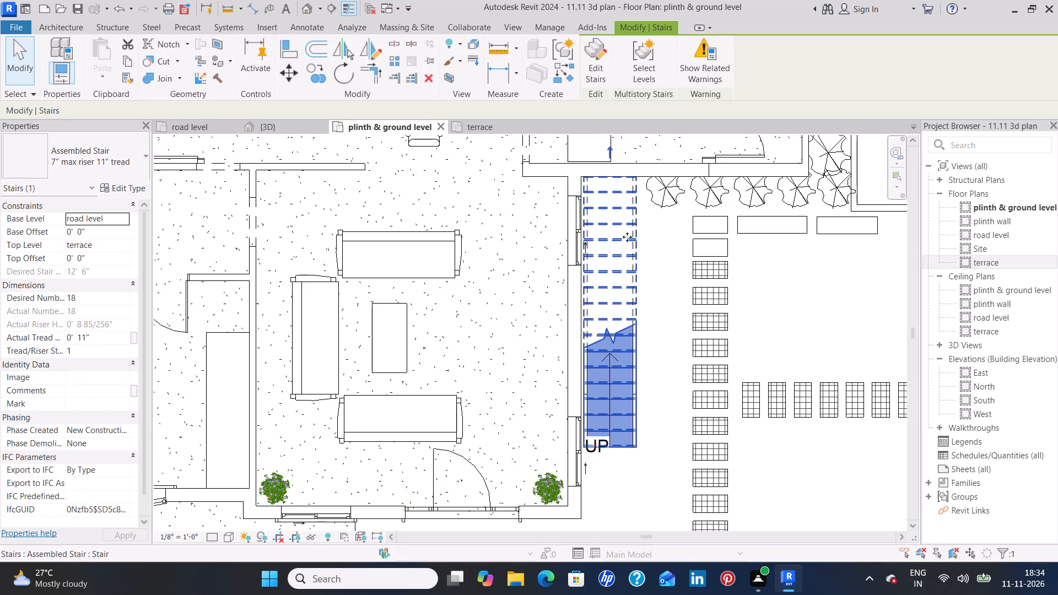
scroll(596, 184, up, 10)
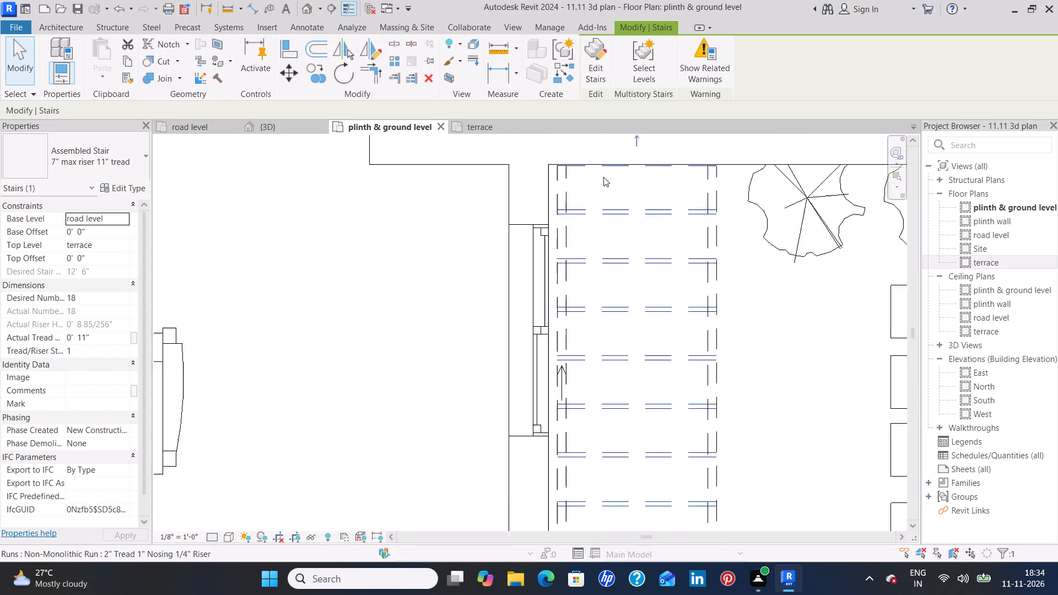
scroll(603, 177, up, 6)
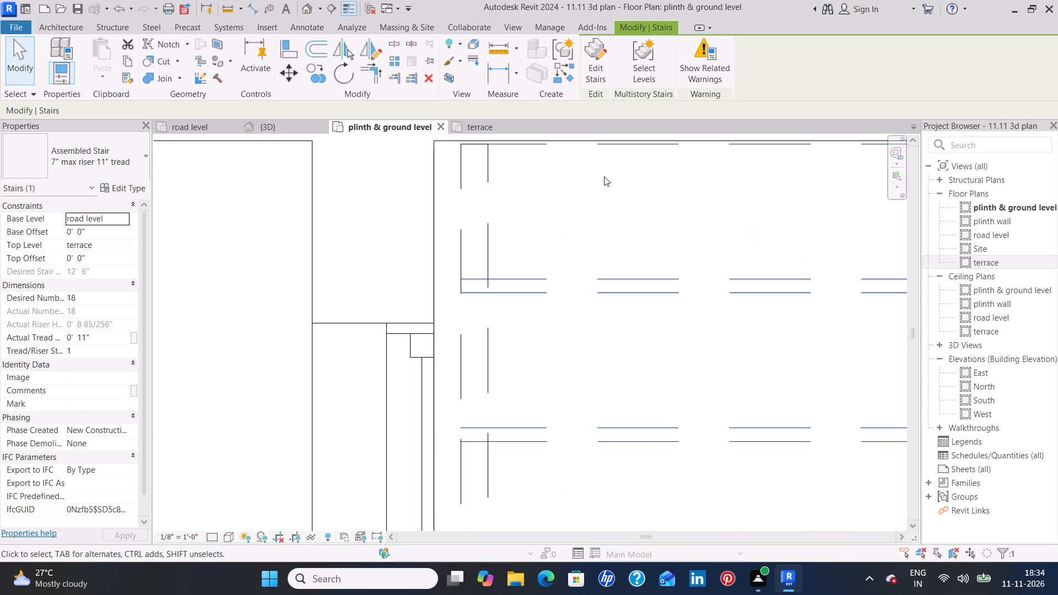
key(Up)
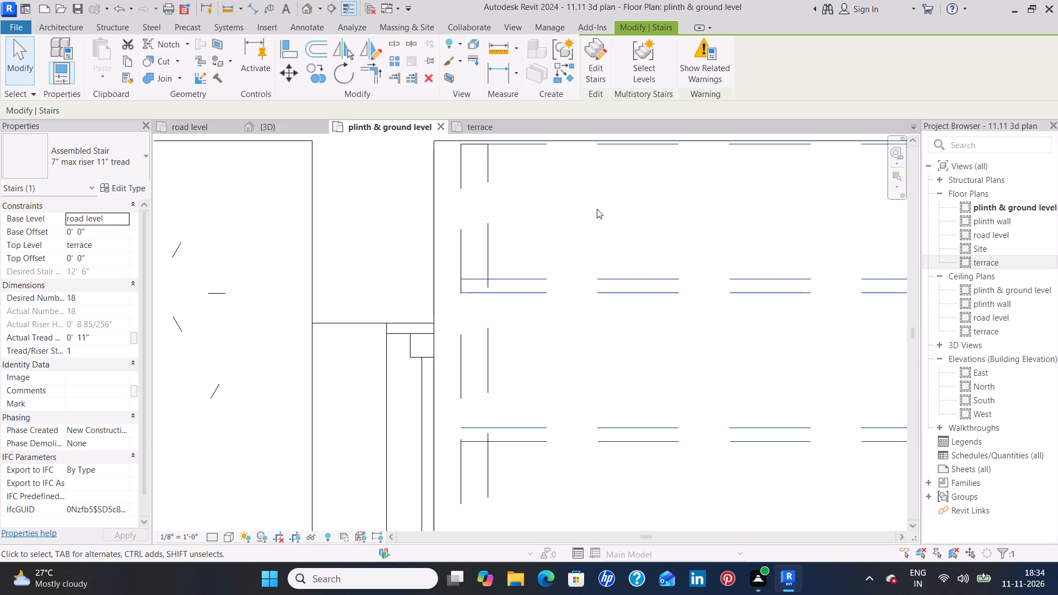
click(602, 215)
Examine the foot of the exterior staircase around the UP label in the plinth & ground level plan.
scroll(612, 239, down, 2)
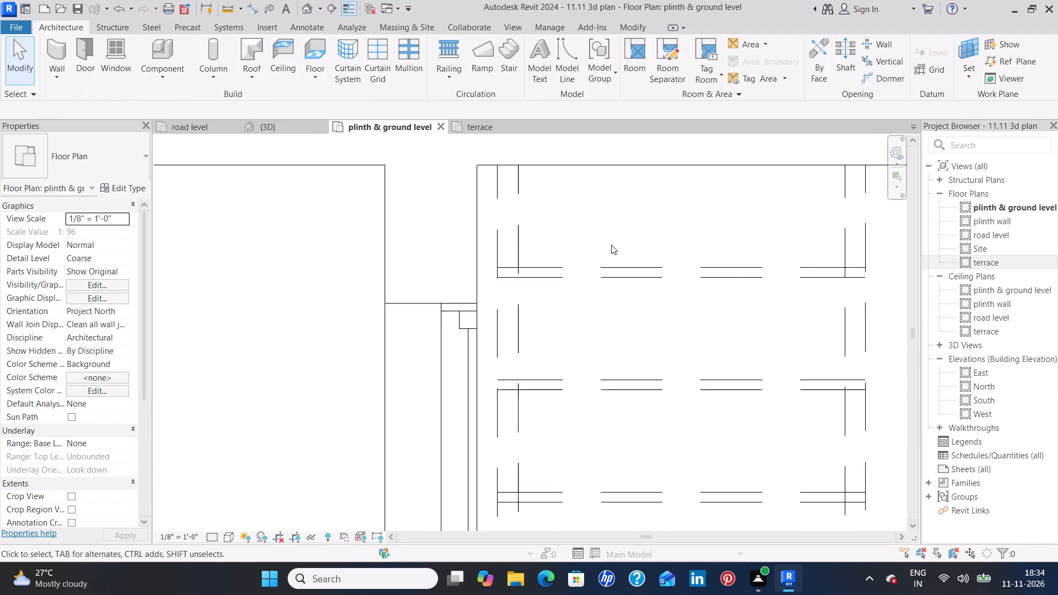
scroll(611, 245, down, 7)
scroll(704, 459, down, 3)
middle_drag(769, 419, 735, 255)
scroll(697, 342, down, 3)
middle_drag(713, 414, 708, 239)
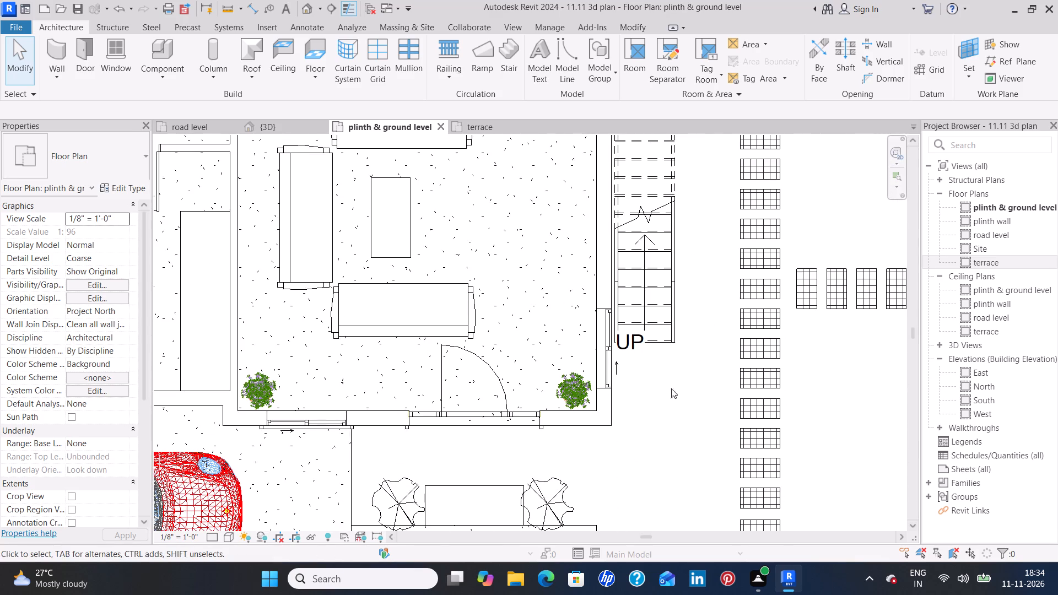
scroll(658, 349, up, 6)
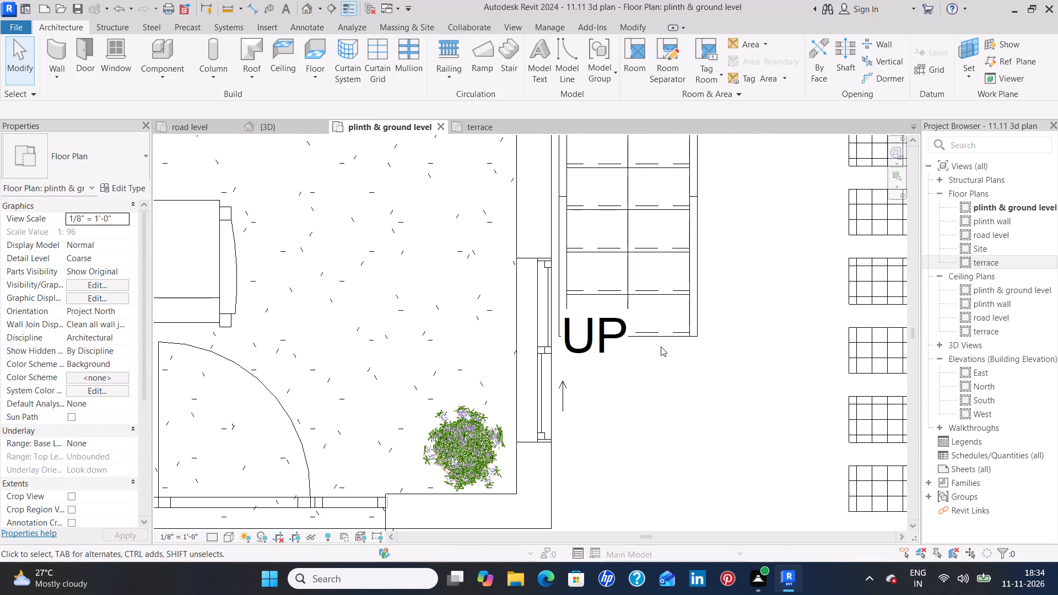
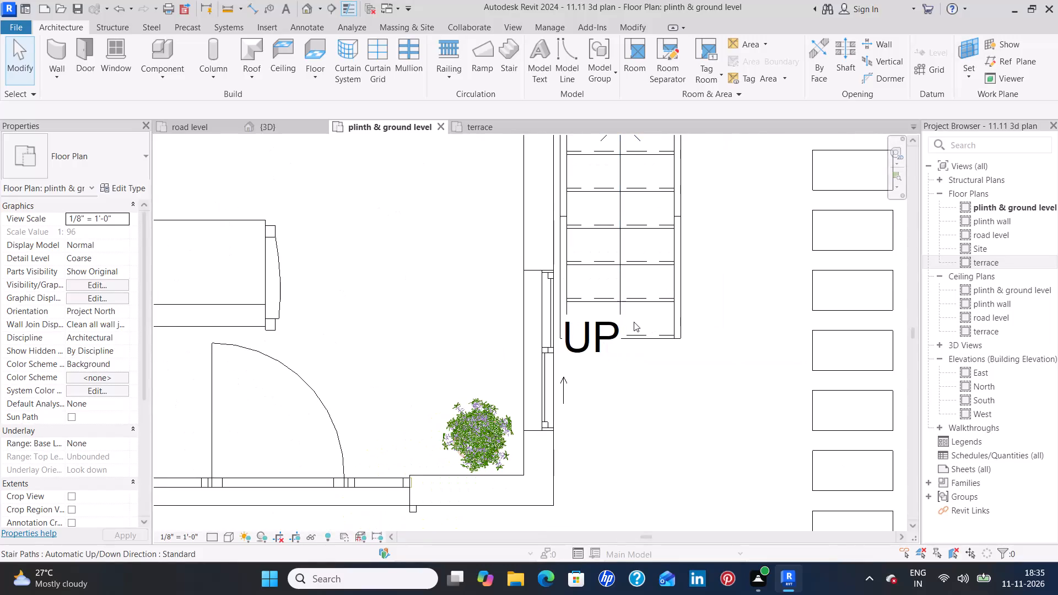
Examine the plinth & ground level plan from the exterior staircase through the kitchen and dining area to the bedroom.
middle_drag(649, 277, 681, 416)
middle_drag(579, 359, 622, 448)
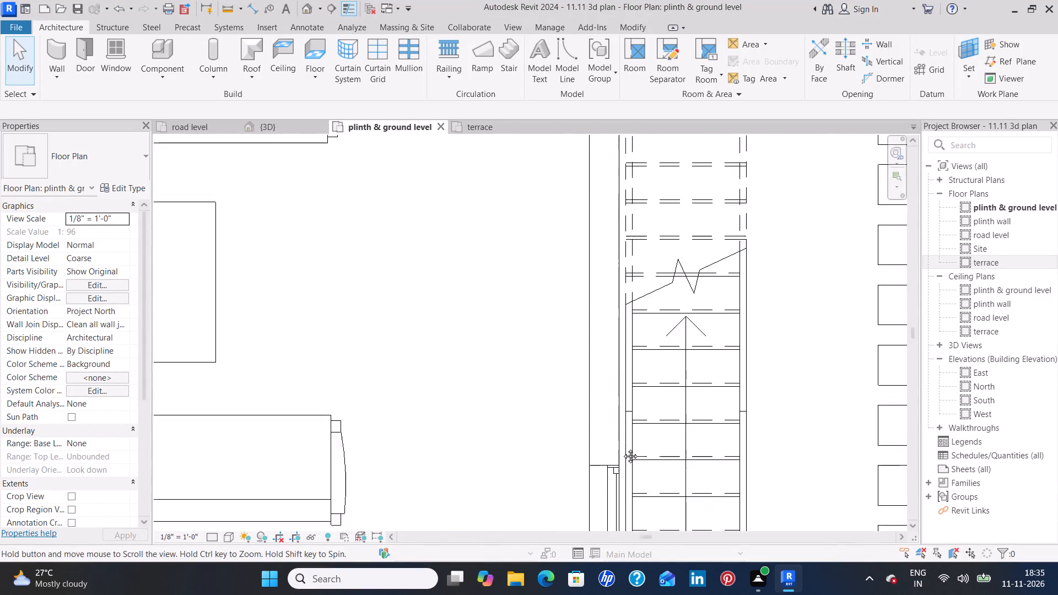
middle_drag(622, 448, 627, 490)
scroll(650, 436, down, 3)
middle_drag(549, 177, 543, 333)
middle_drag(604, 248, 563, 358)
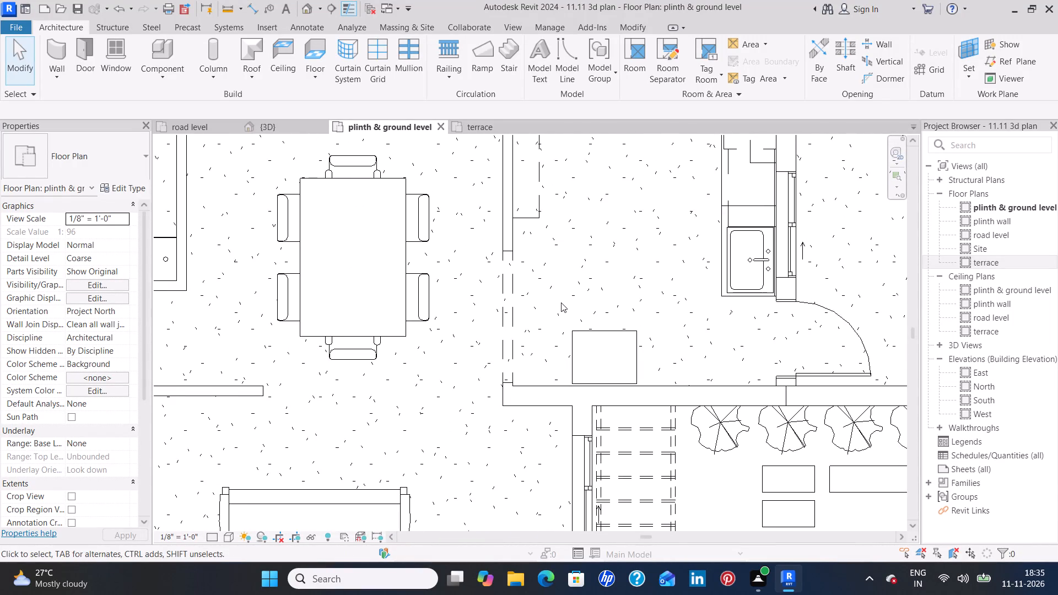
scroll(561, 302, down, 1)
middle_drag(603, 292, 538, 380)
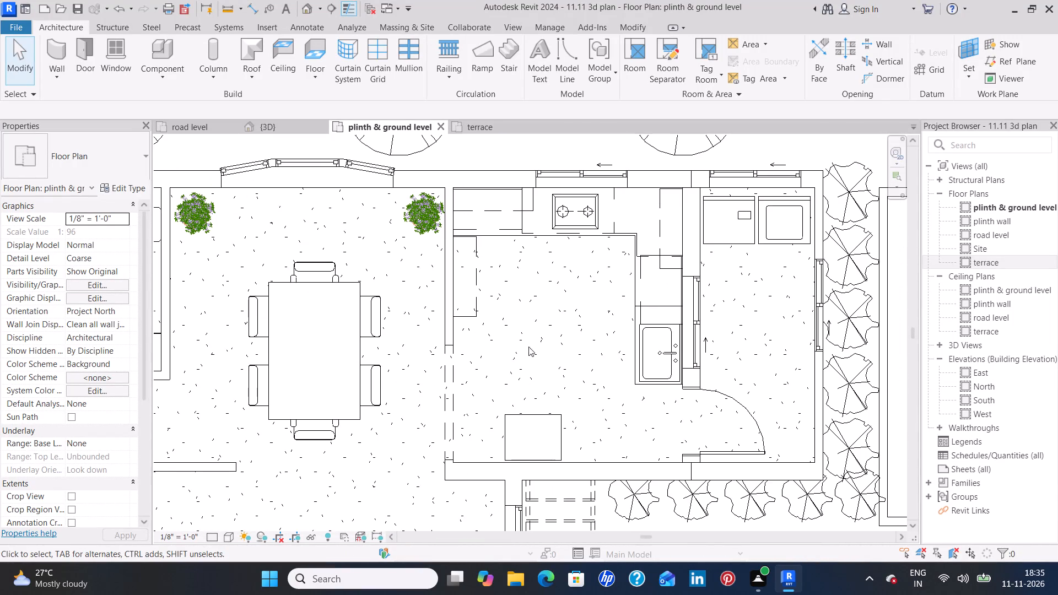
middle_drag(537, 351, 549, 376)
scroll(549, 374, down, 1)
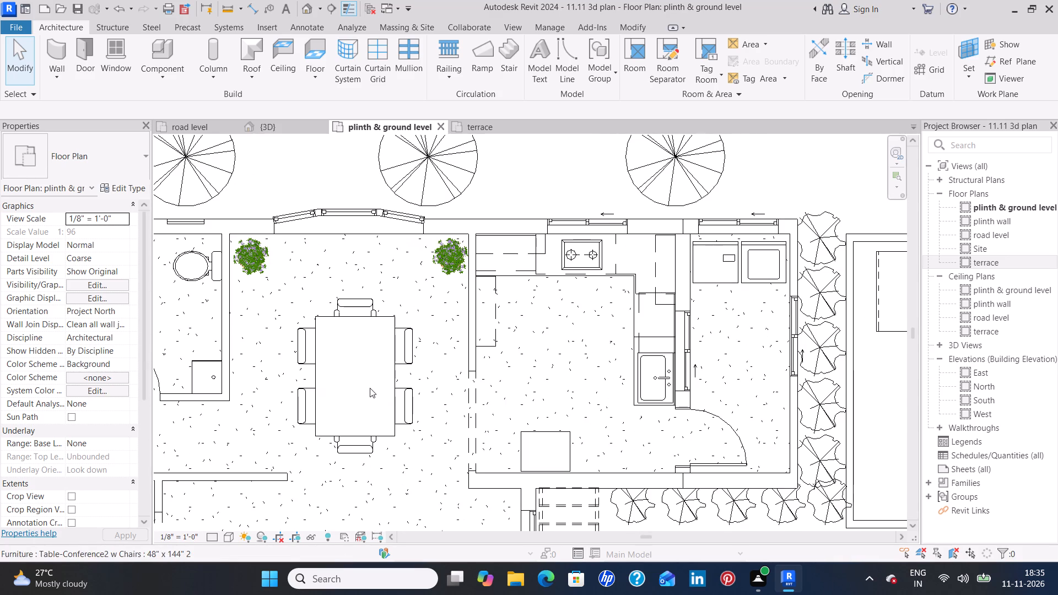
middle_drag(370, 386, 560, 331)
middle_drag(277, 388, 415, 366)
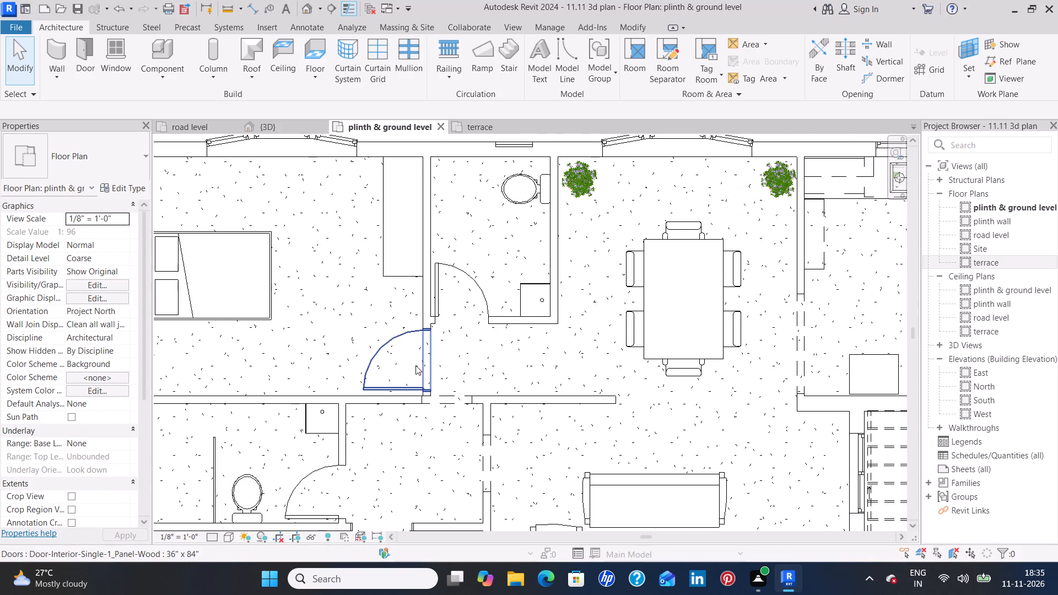
scroll(415, 364, down, 2)
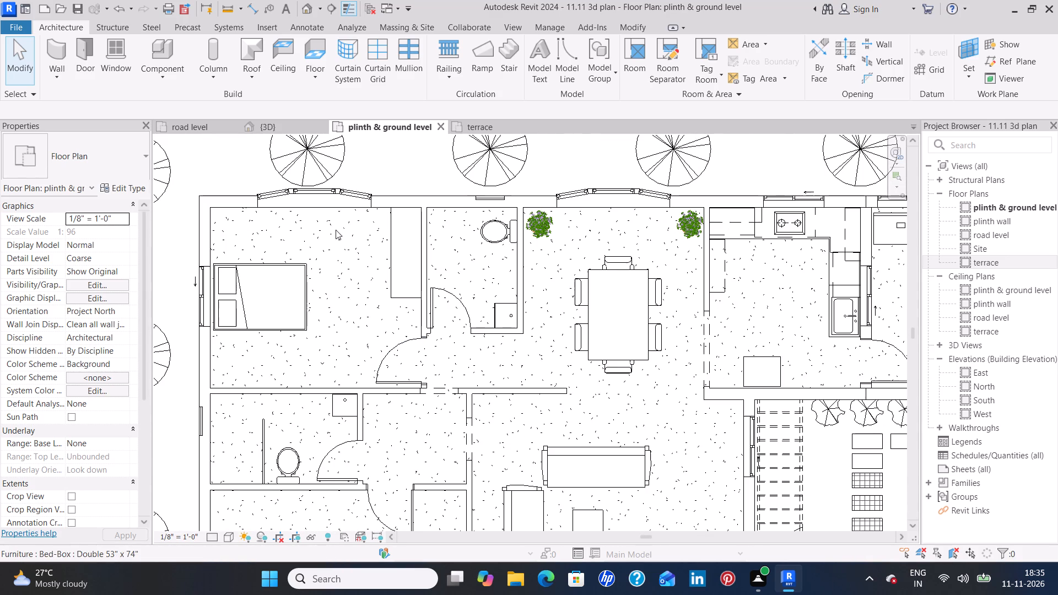
Inspect the water closet and the sink in the bathroom beside the dining area, selecting each one.
middle_drag(452, 233, 387, 267)
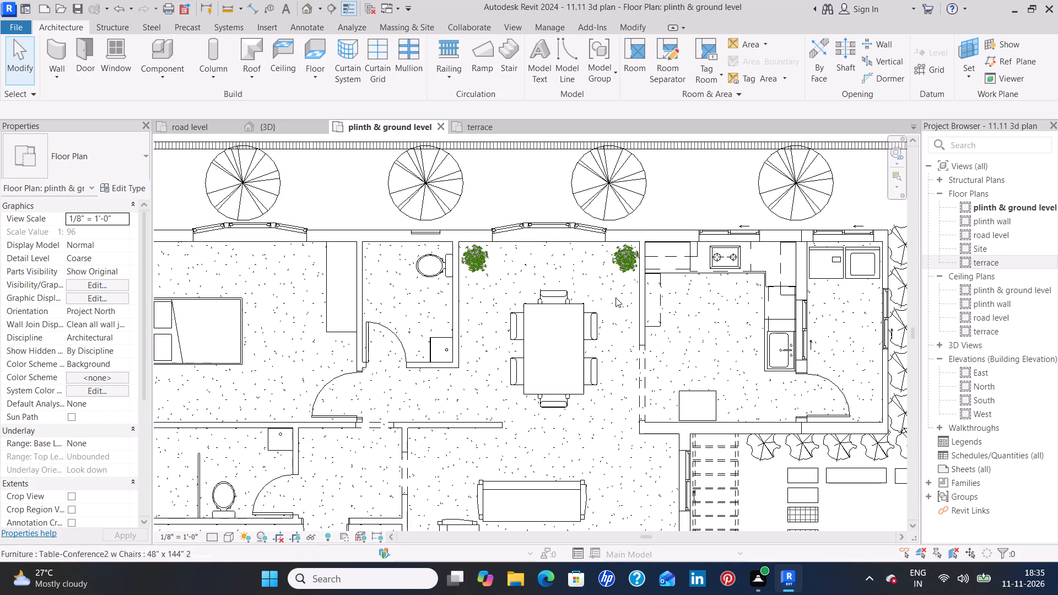
click(409, 267)
click(423, 264)
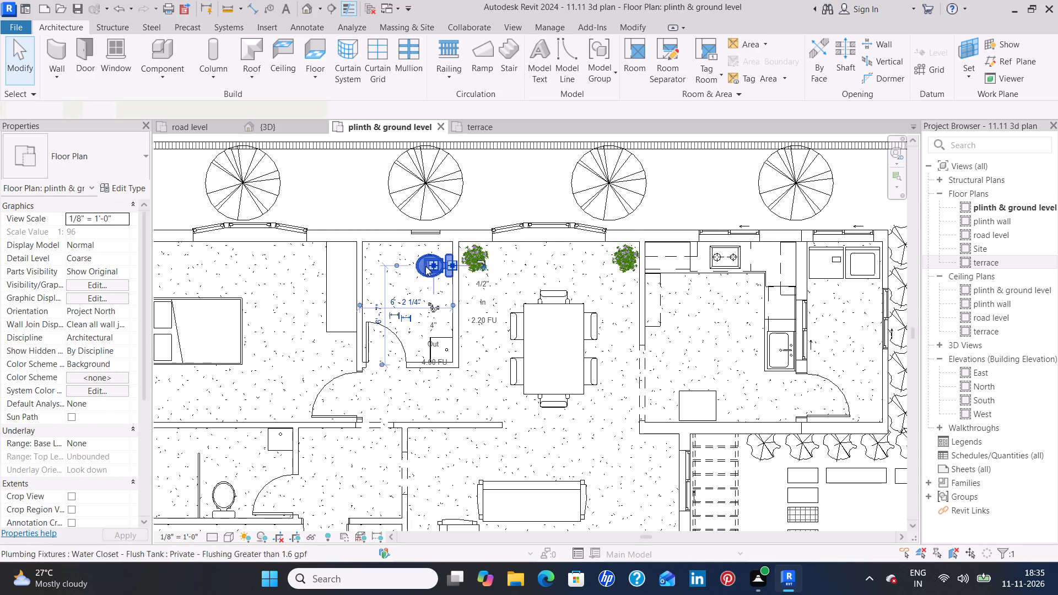
key(Escape)
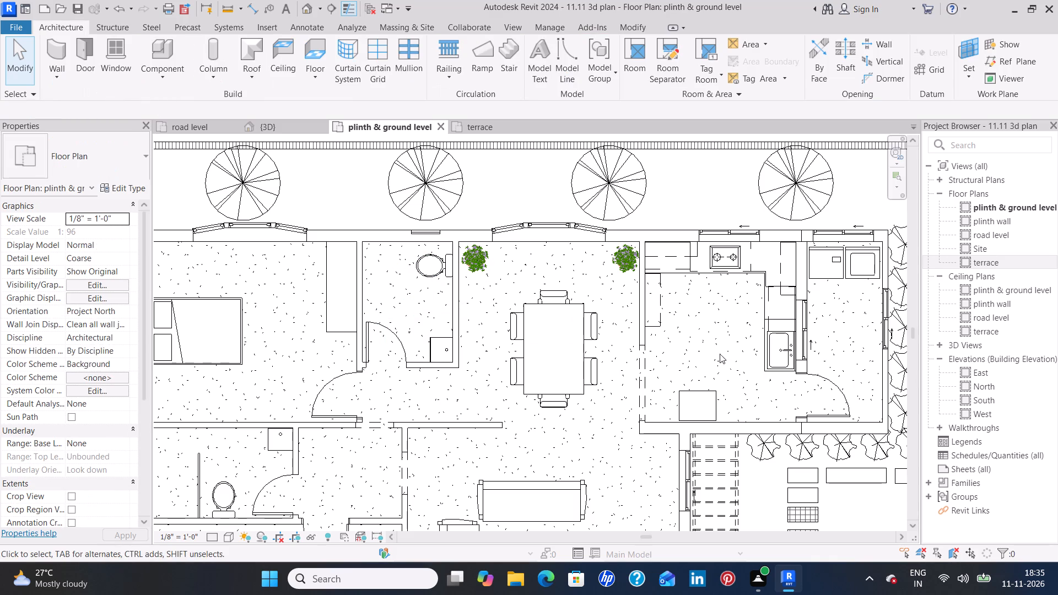
click(424, 343)
click(432, 339)
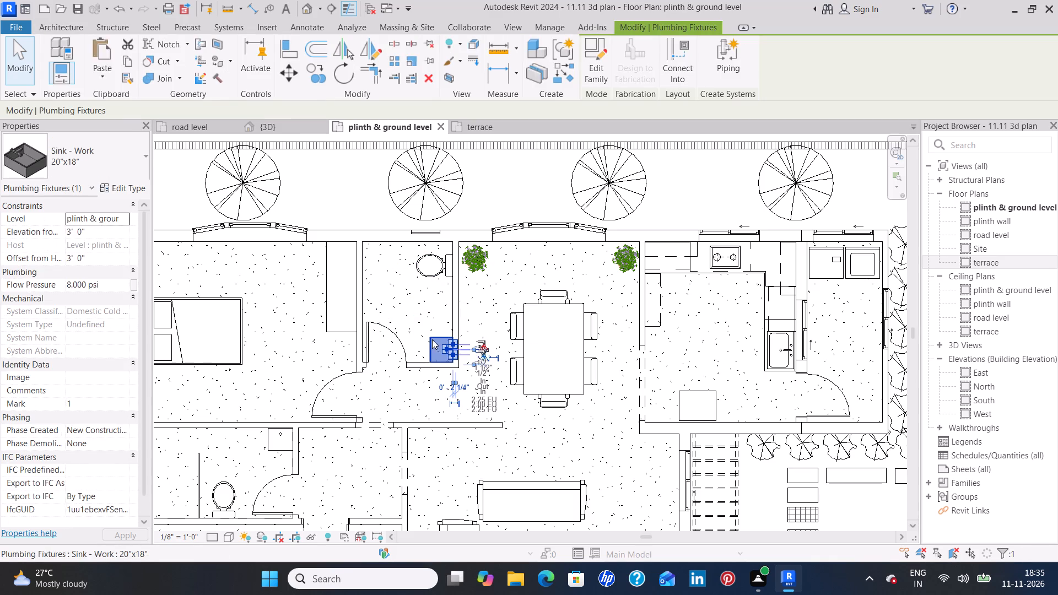
key(Escape)
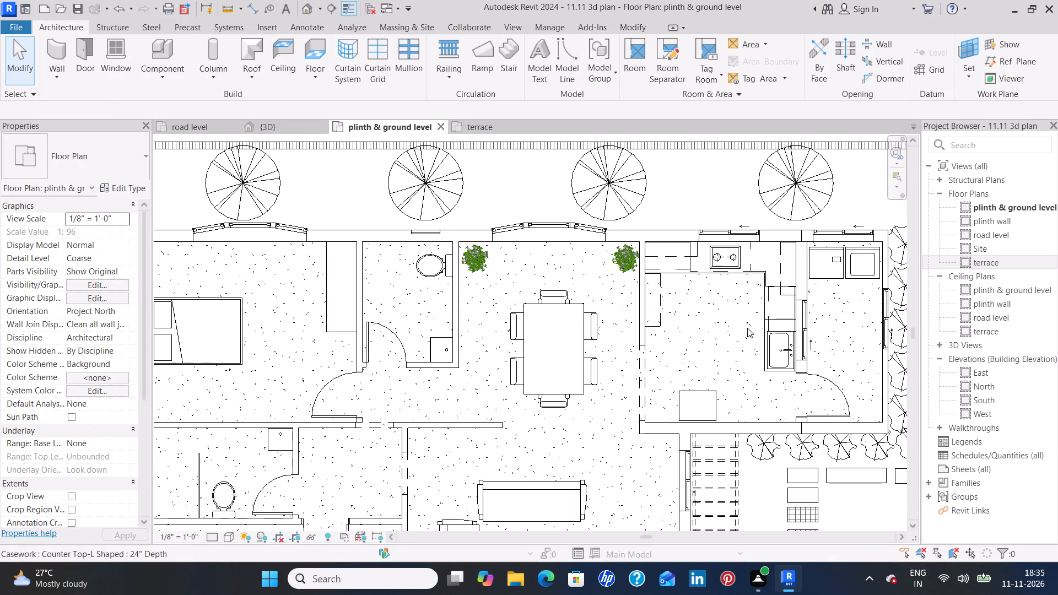
Place a perspective camera in the kitchen just above the square table, aimed at the counter corner beside the stove.
middle_drag(741, 332, 623, 332)
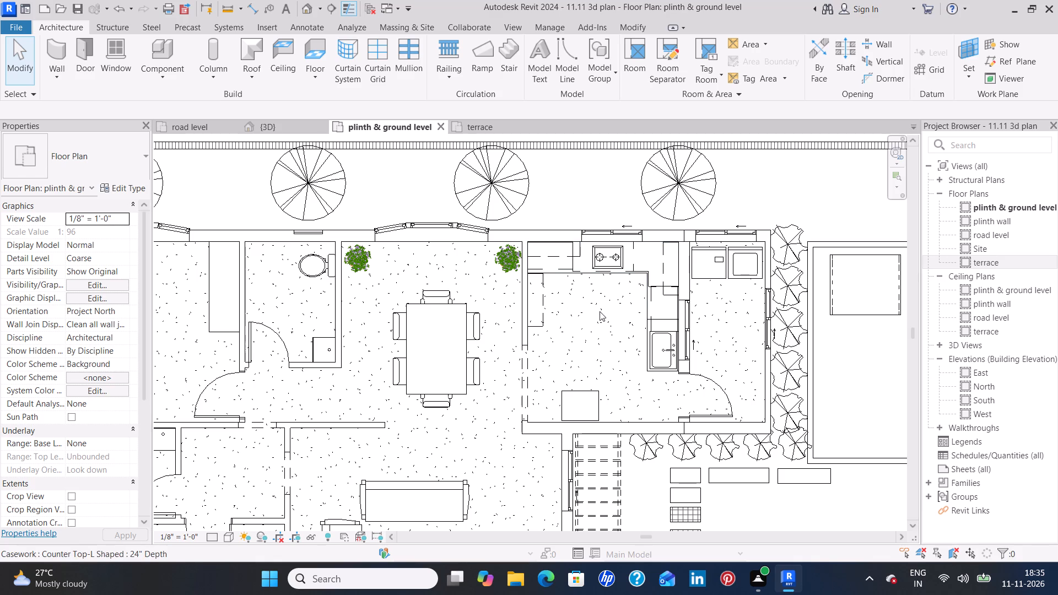
scroll(600, 307, up, 2)
middle_drag(613, 283, 508, 345)
scroll(442, 332, up, 3)
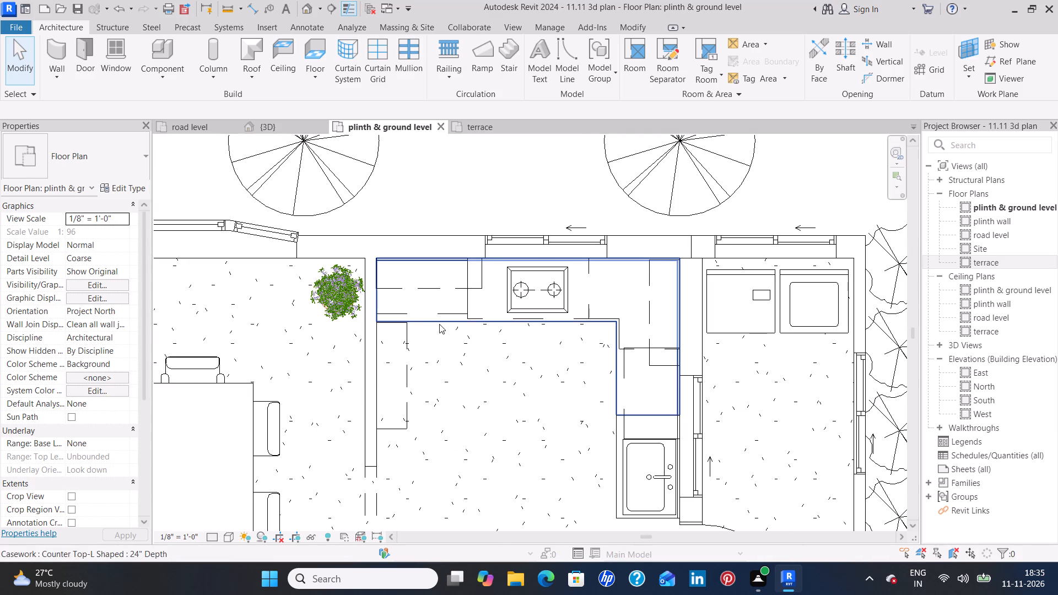
scroll(474, 386, down, 3)
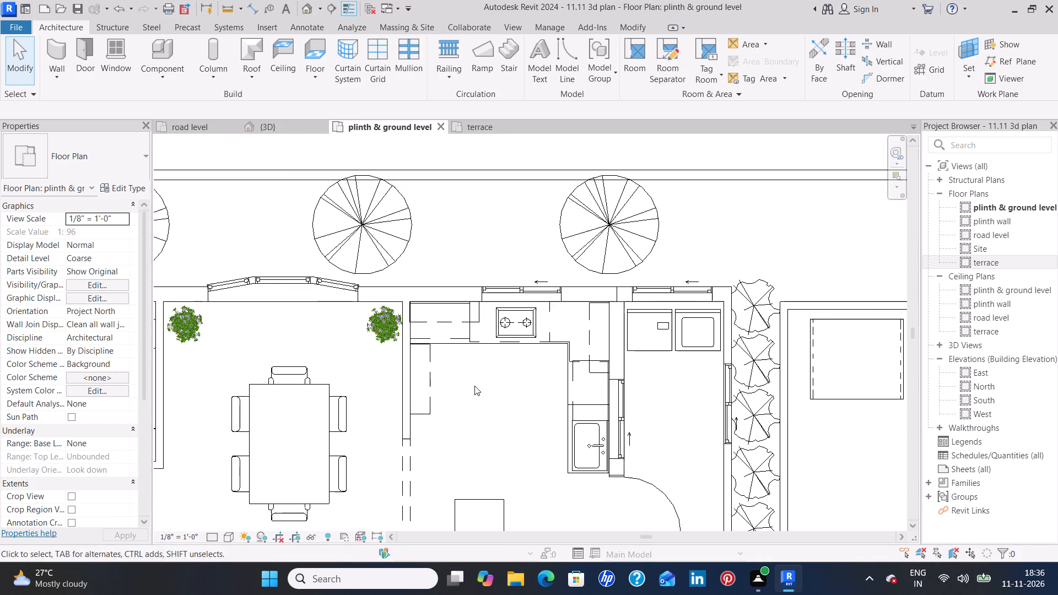
middle_drag(477, 442, 505, 390)
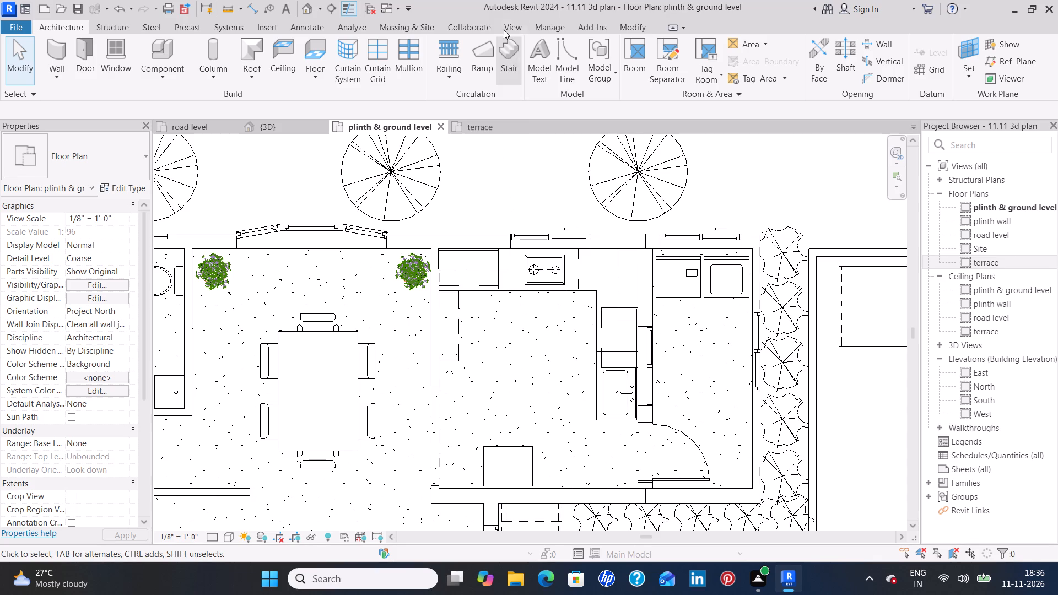
click(505, 24)
click(434, 78)
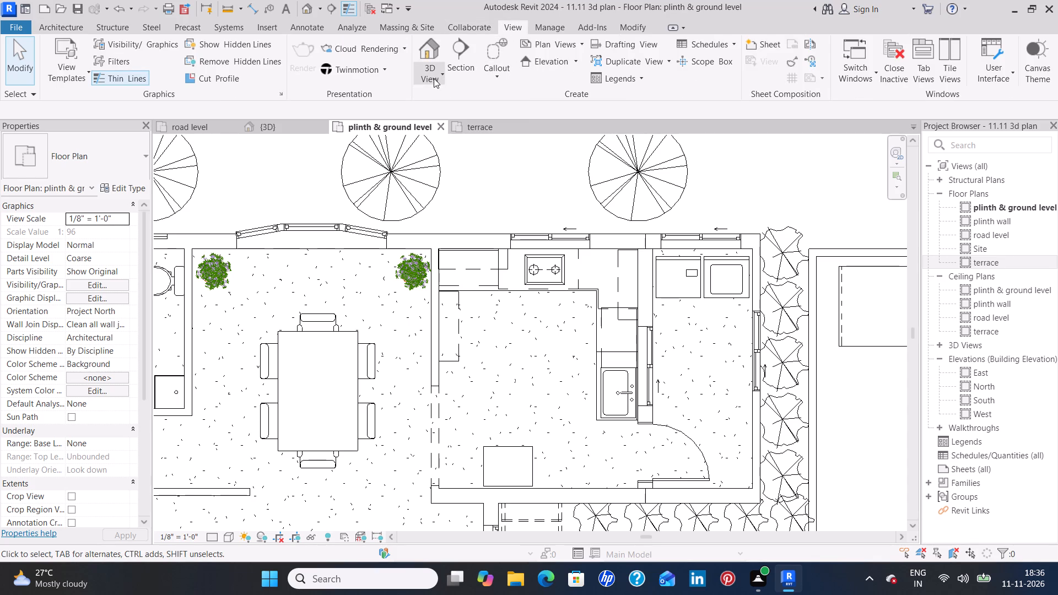
drag(456, 133, 456, 139)
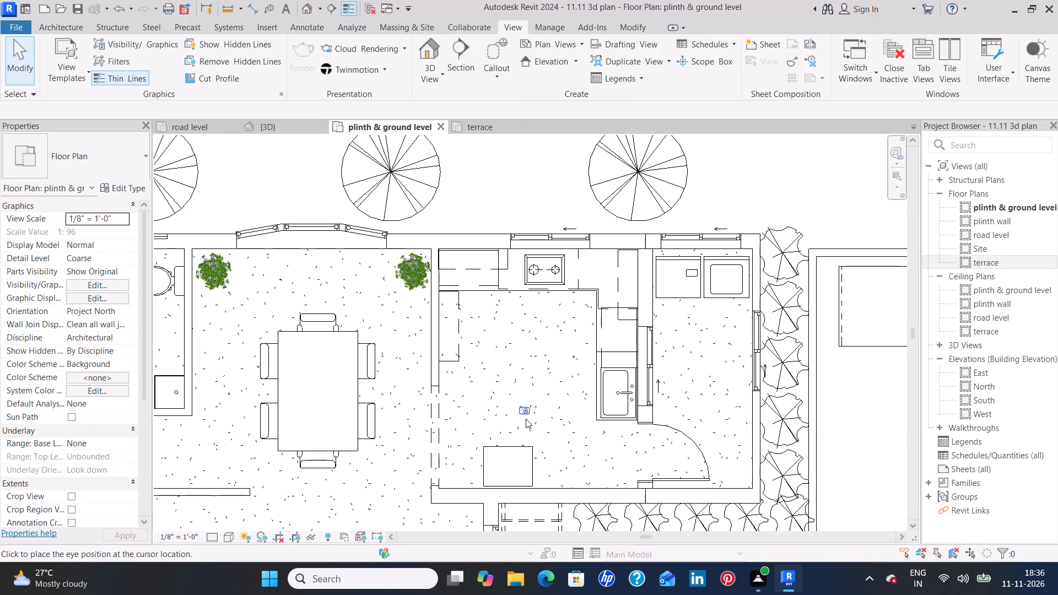
click(512, 436)
click(464, 245)
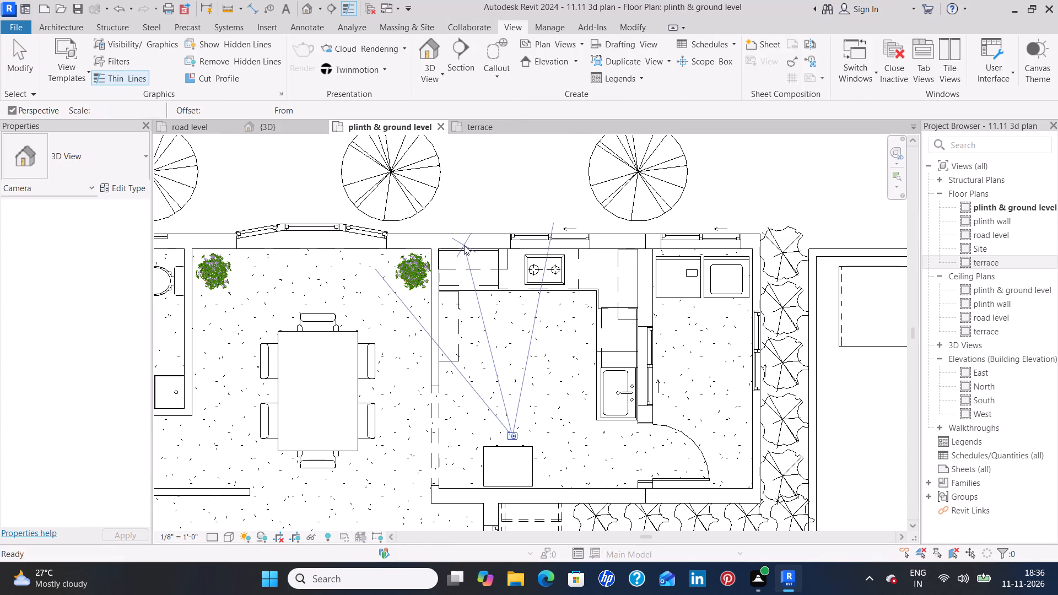
Extend the kitchen camera view's crop region downward past the base cabinets to the floor, and close the view.
scroll(521, 354, down, 4)
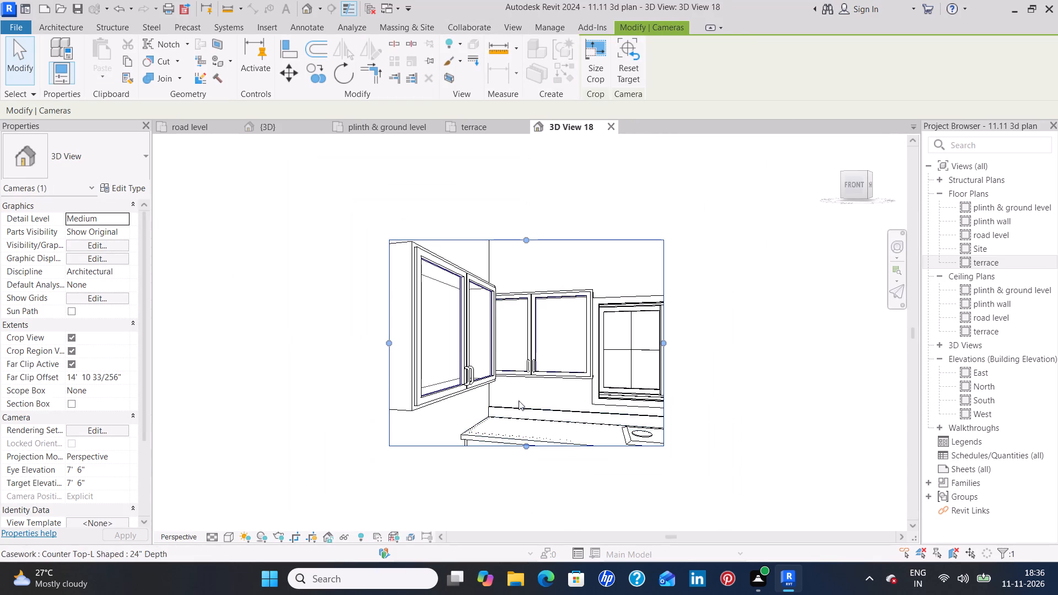
middle_drag(519, 385, 525, 263)
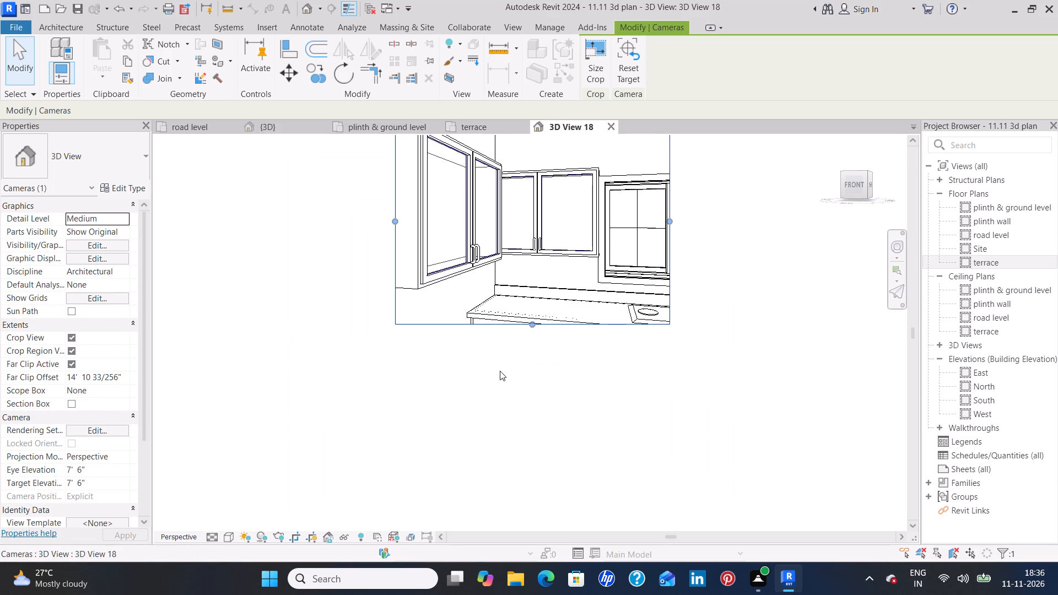
drag(530, 323, 530, 491)
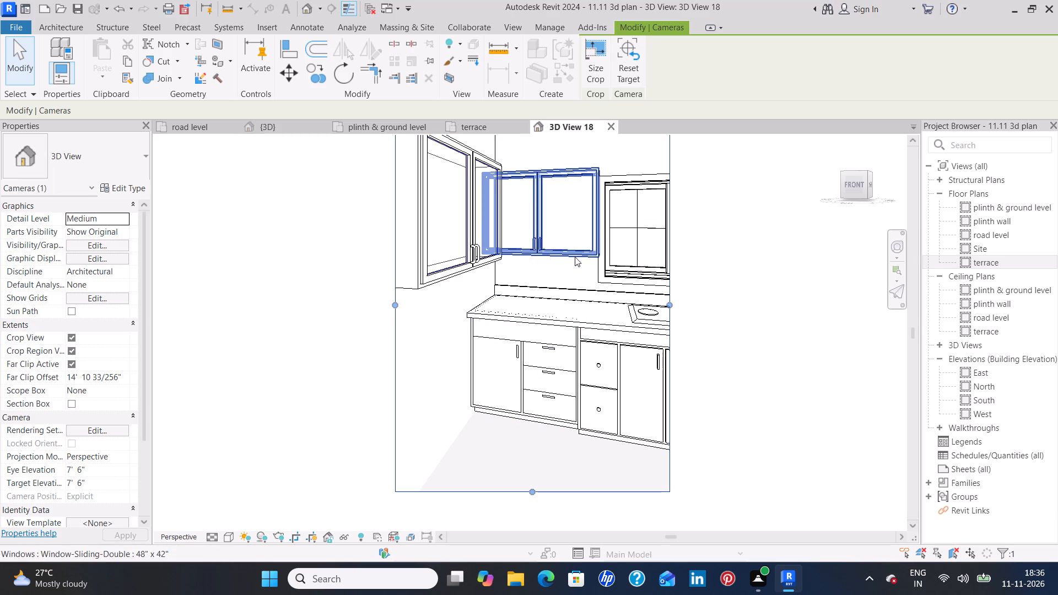
middle_drag(565, 271, 526, 349)
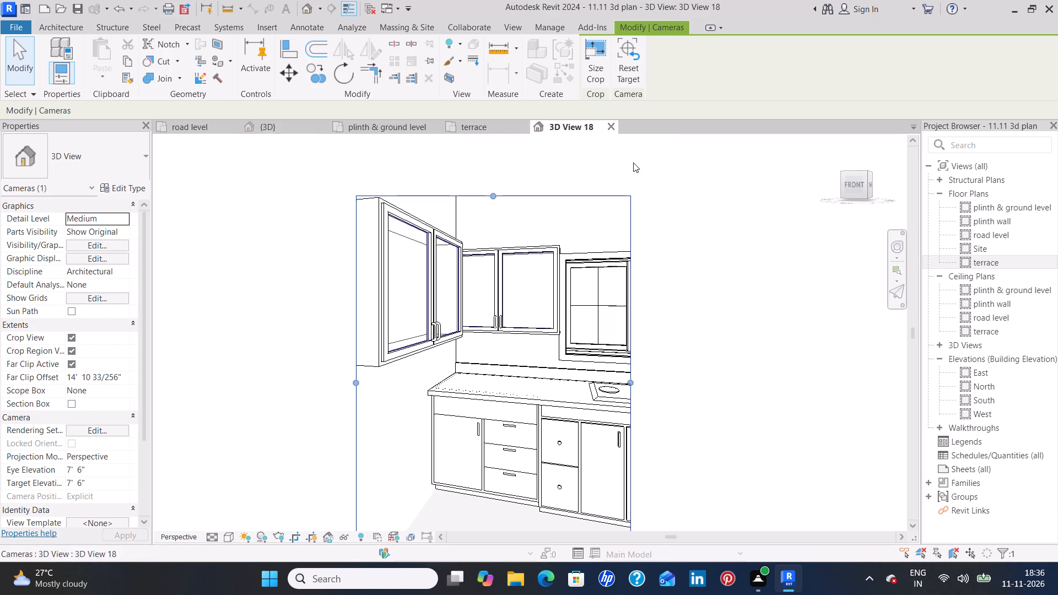
click(612, 122)
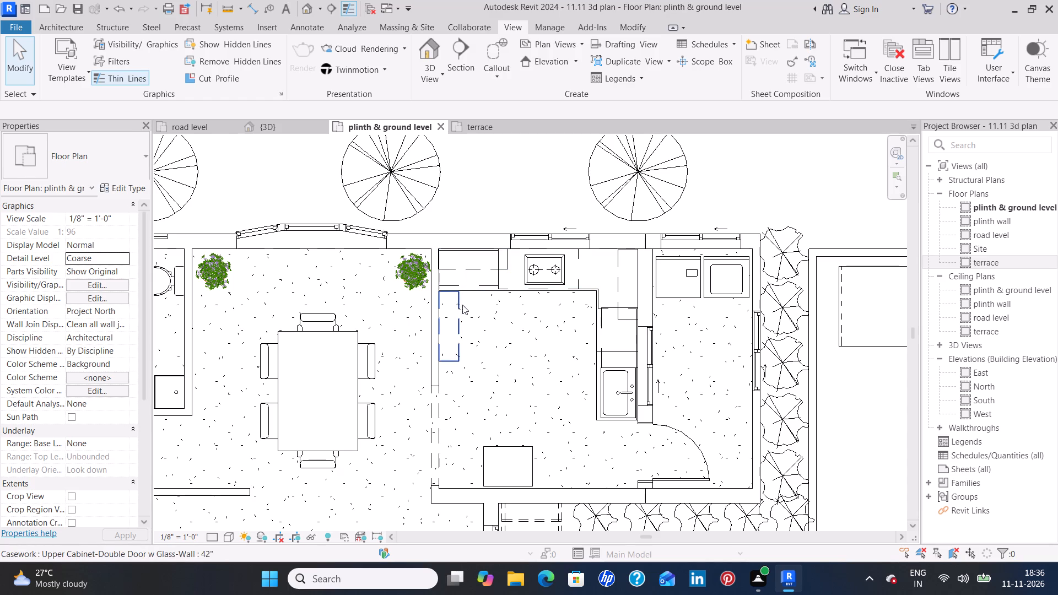
Place a perspective camera at the kitchen counter's inner corner, aimed across the wall cabinets toward the dining area, with a 5' 6" offset.
click(438, 76)
click(458, 123)
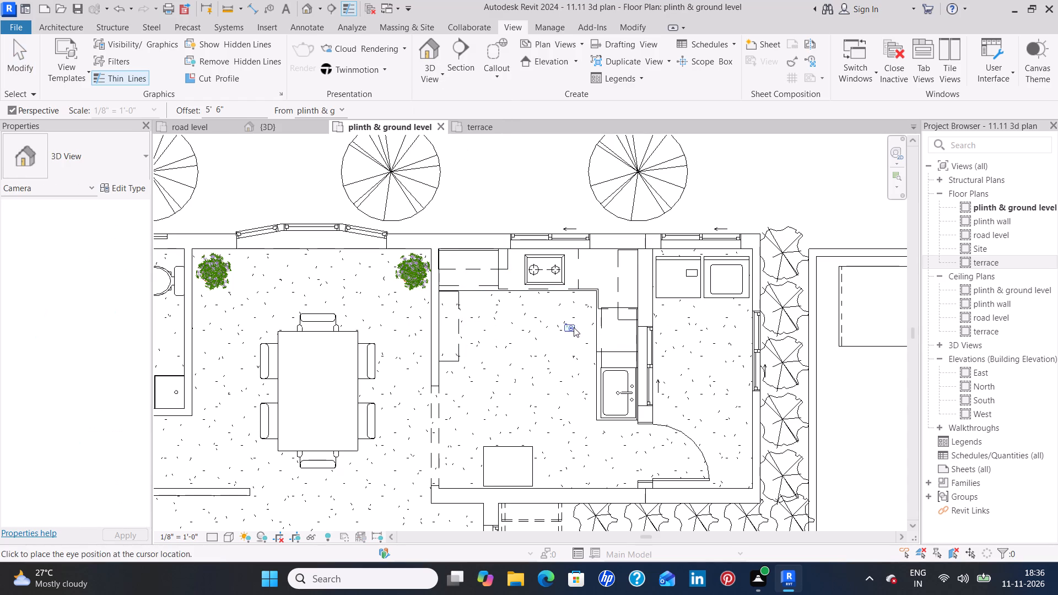
click(586, 307)
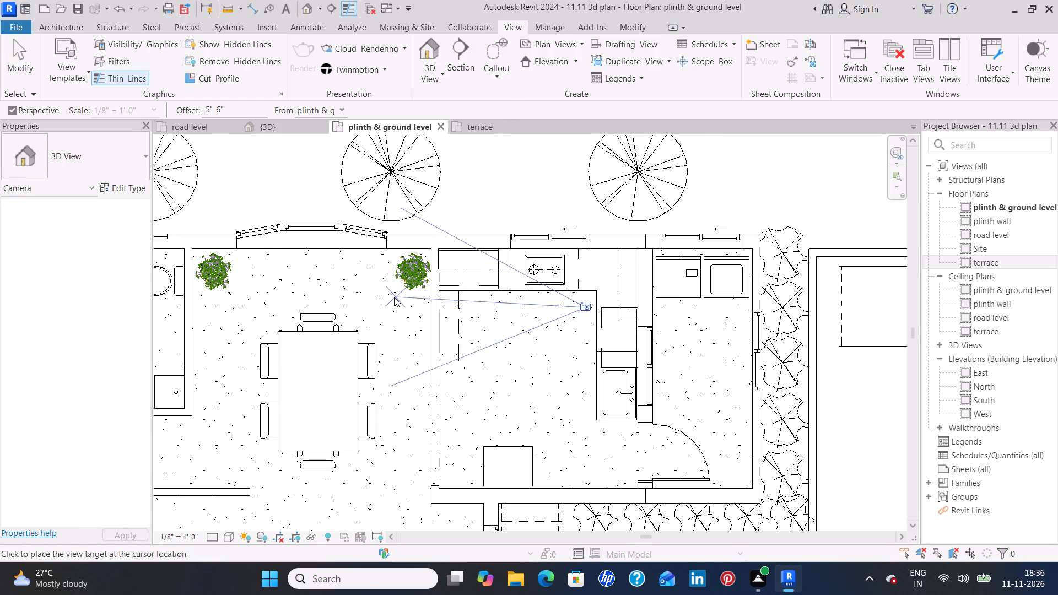
click(394, 297)
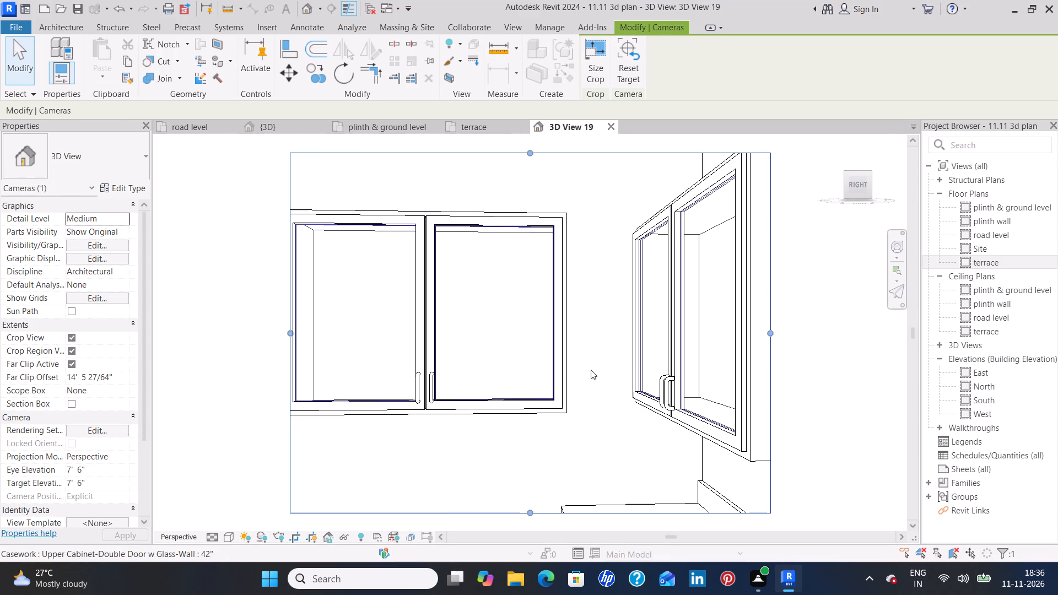
Extend the new camera view's crop region sideways to fit the whole double-door wall cabinet and downward past the countertop.
scroll(597, 368, down, 2)
middle_drag(520, 405, 513, 321)
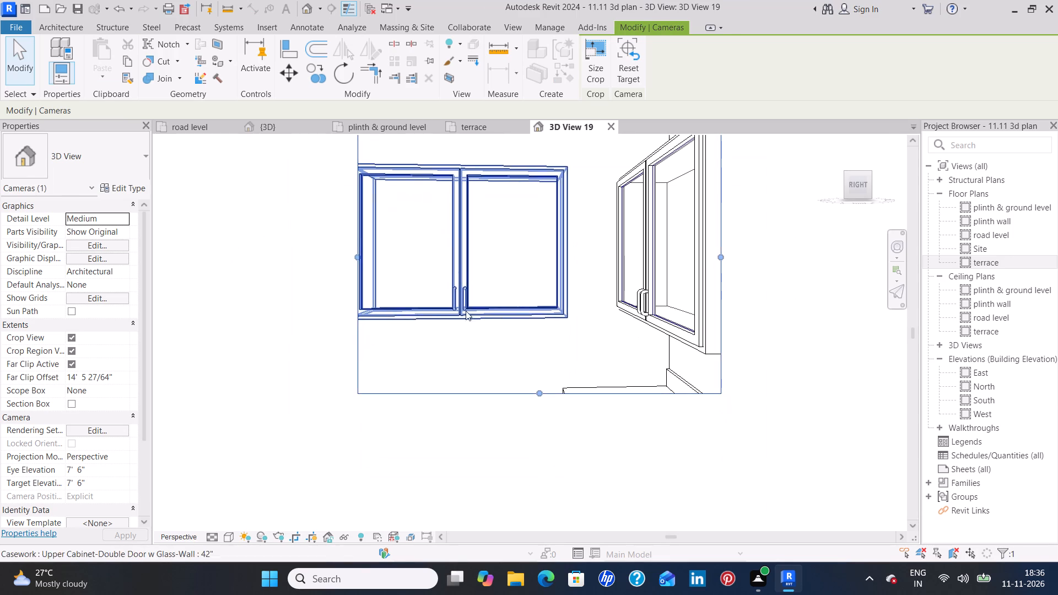
drag(357, 259, 336, 259)
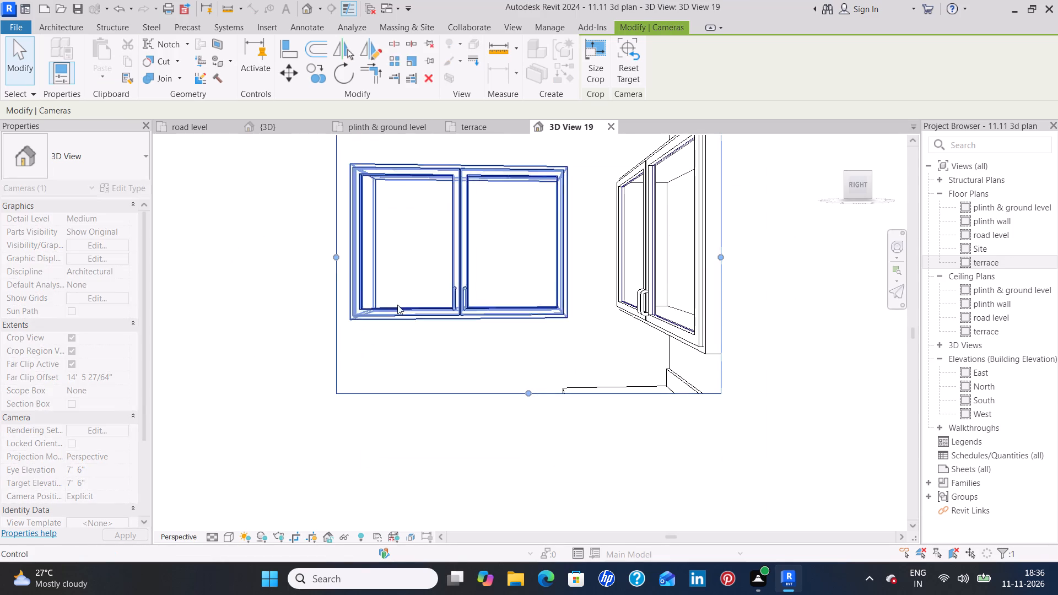
drag(528, 395, 531, 457)
middle_drag(586, 358, 566, 455)
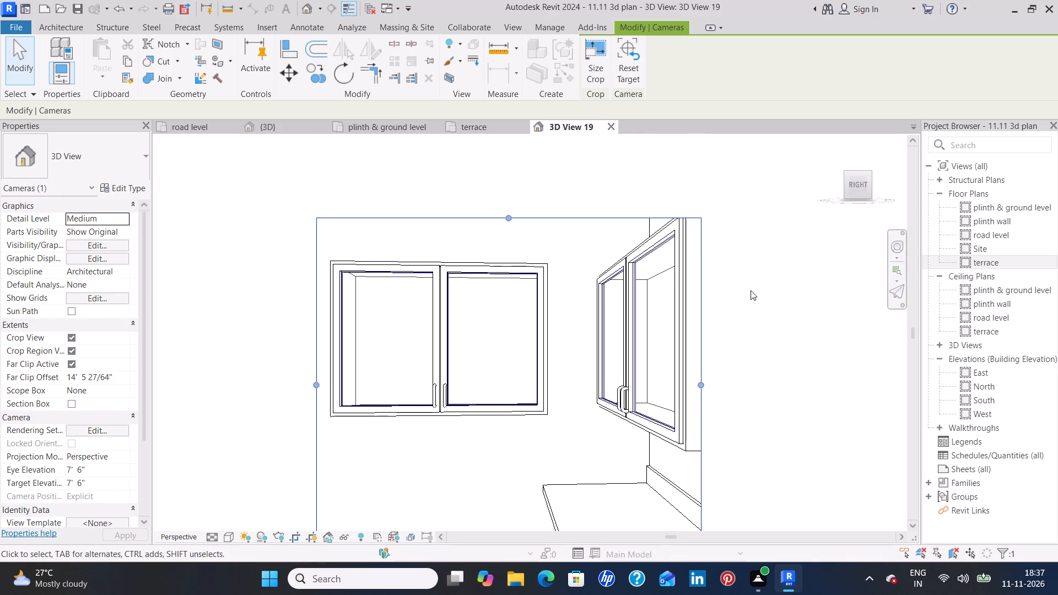
Set the wall cabinet camera view to the Realistic visual style, check it, and close the view.
click(229, 539)
click(233, 520)
scroll(559, 340, down, 1)
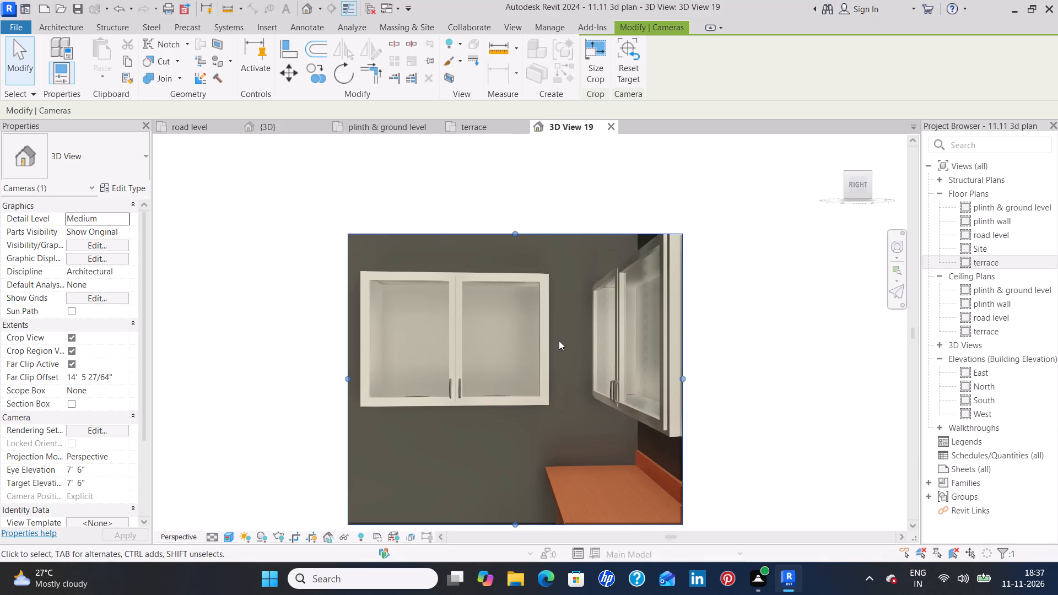
scroll(644, 358, down, 1)
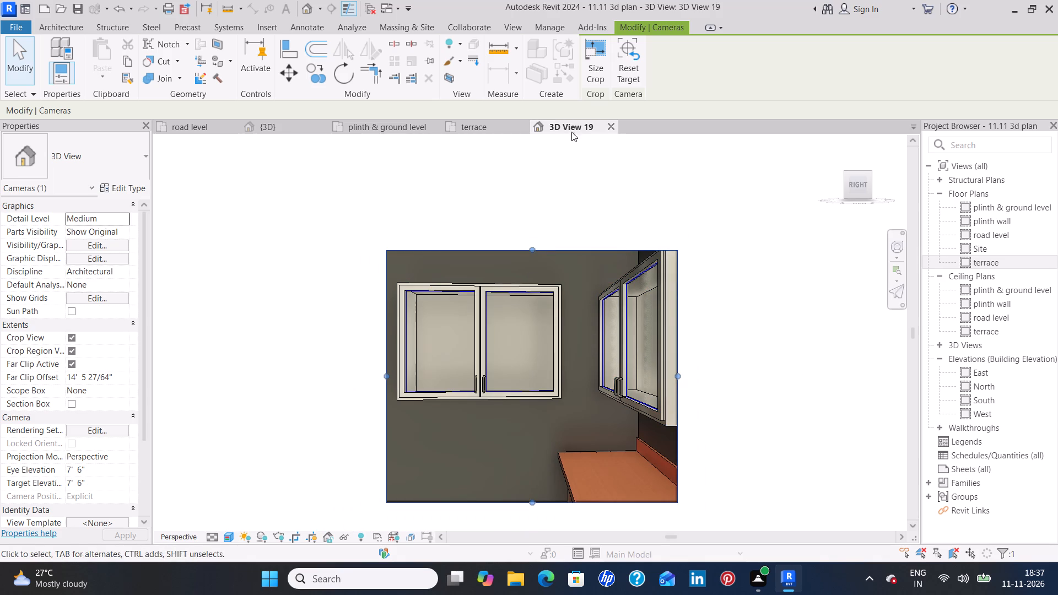
click(611, 125)
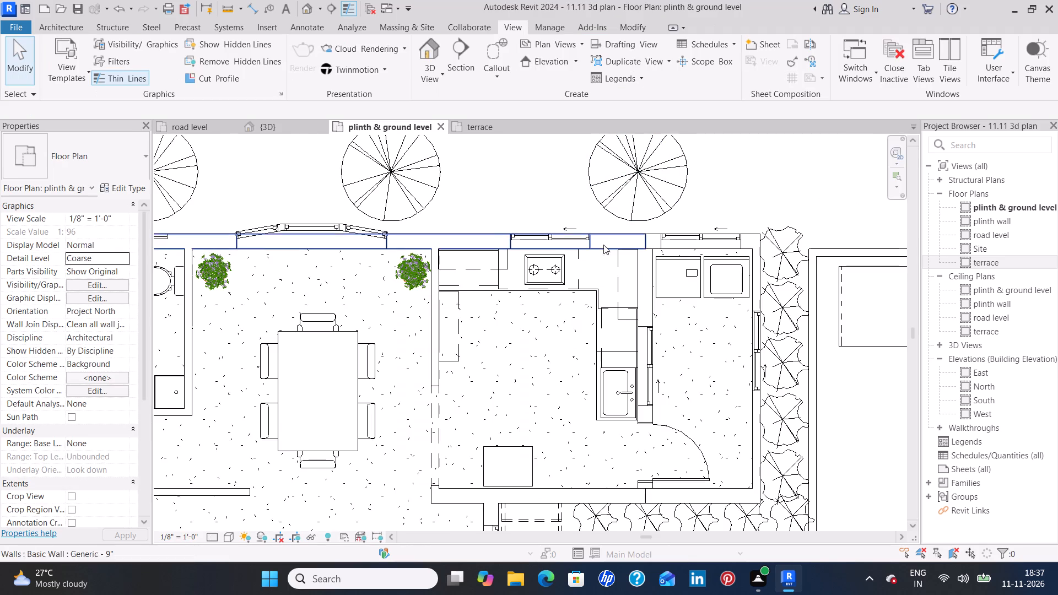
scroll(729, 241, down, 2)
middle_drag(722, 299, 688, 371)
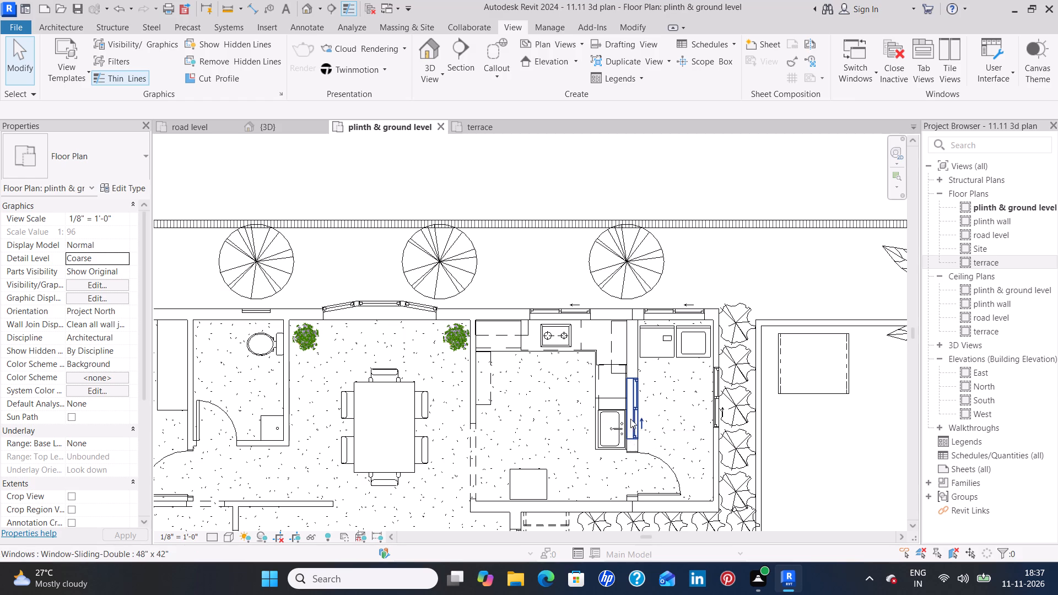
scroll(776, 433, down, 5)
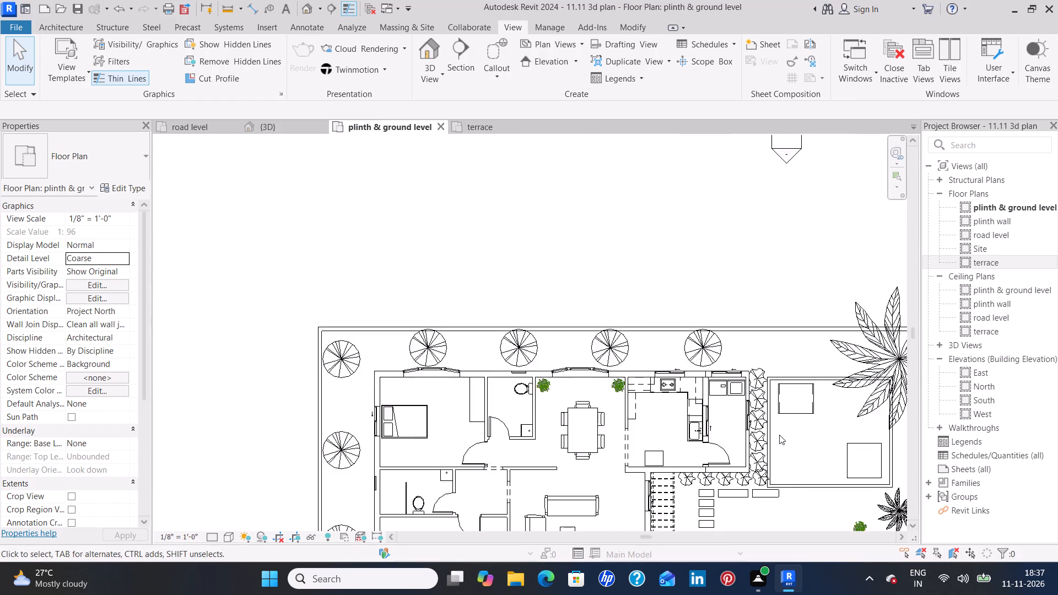
Draw a three-sided model-line outline in the empty area beside the site plan, about 21' wide and 28' 6" long, open at its lower end.
scroll(779, 435, down, 1)
middle_drag(824, 441, 414, 190)
middle_drag(636, 241, 527, 333)
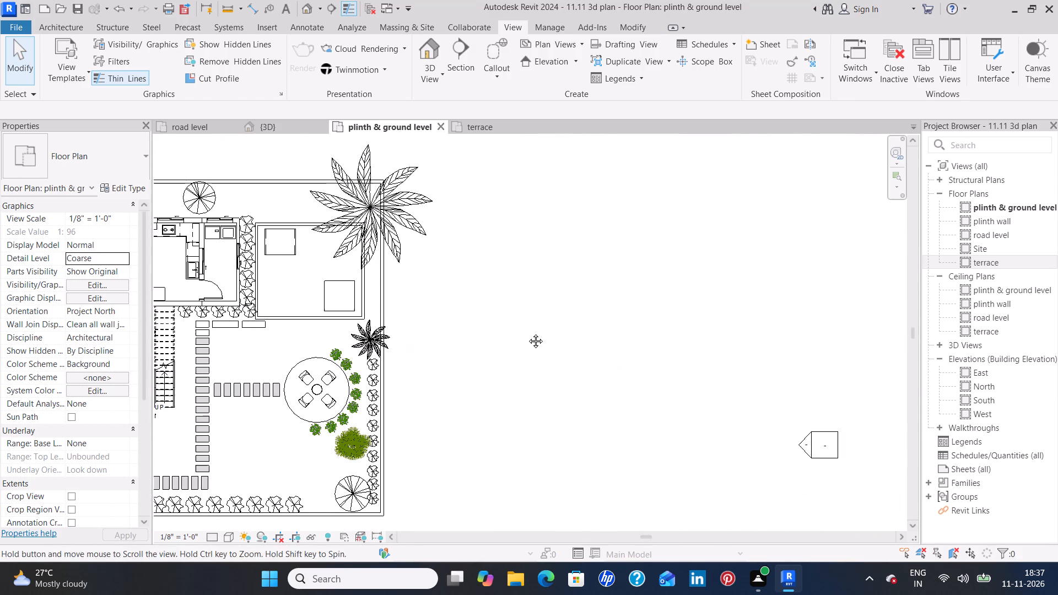
middle_drag(527, 333, 526, 334)
click(55, 25)
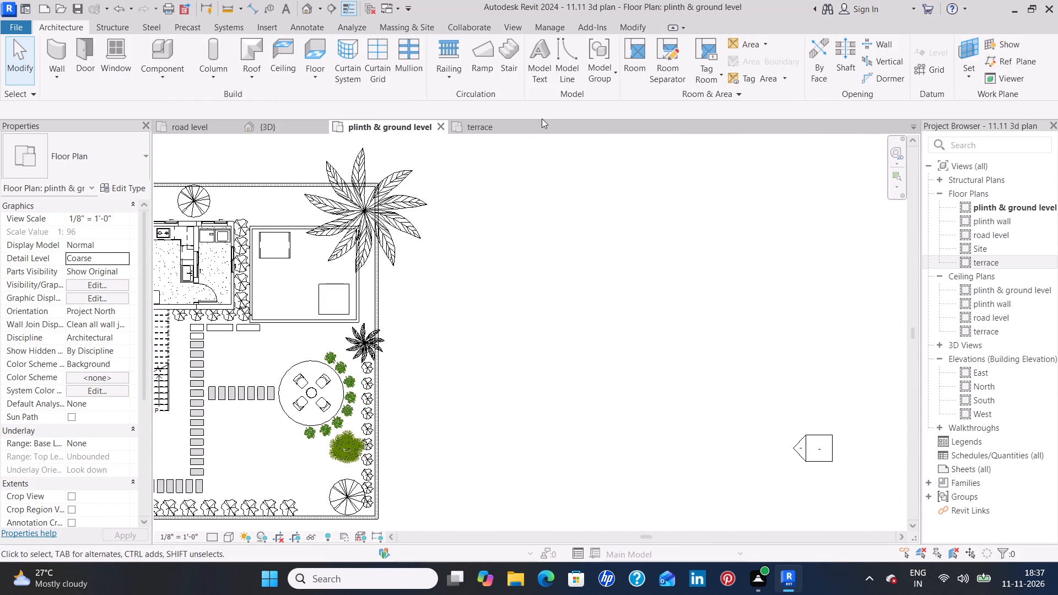
click(570, 72)
click(562, 382)
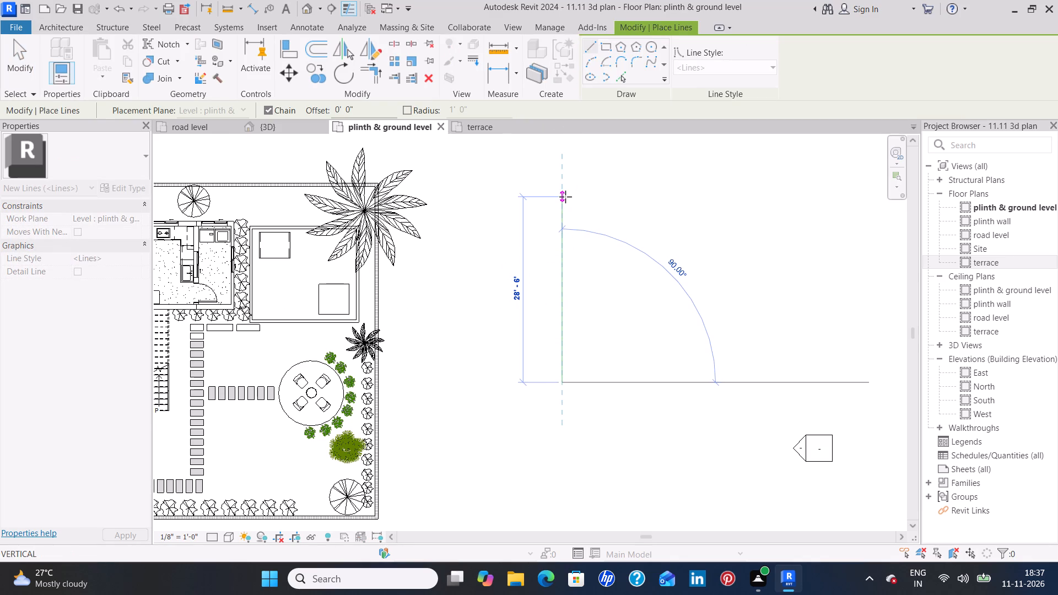
click(565, 197)
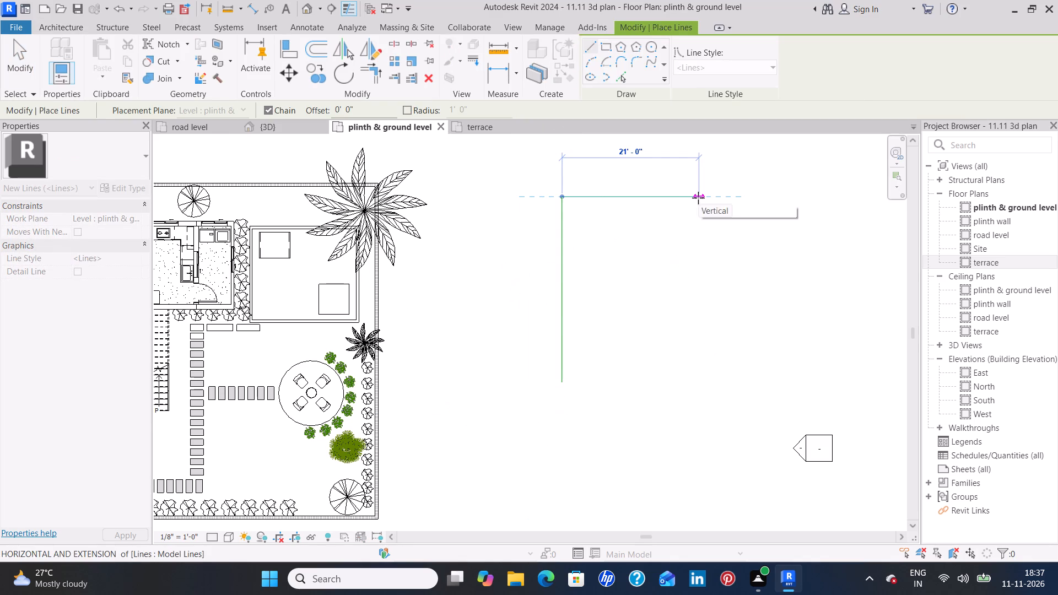
click(699, 198)
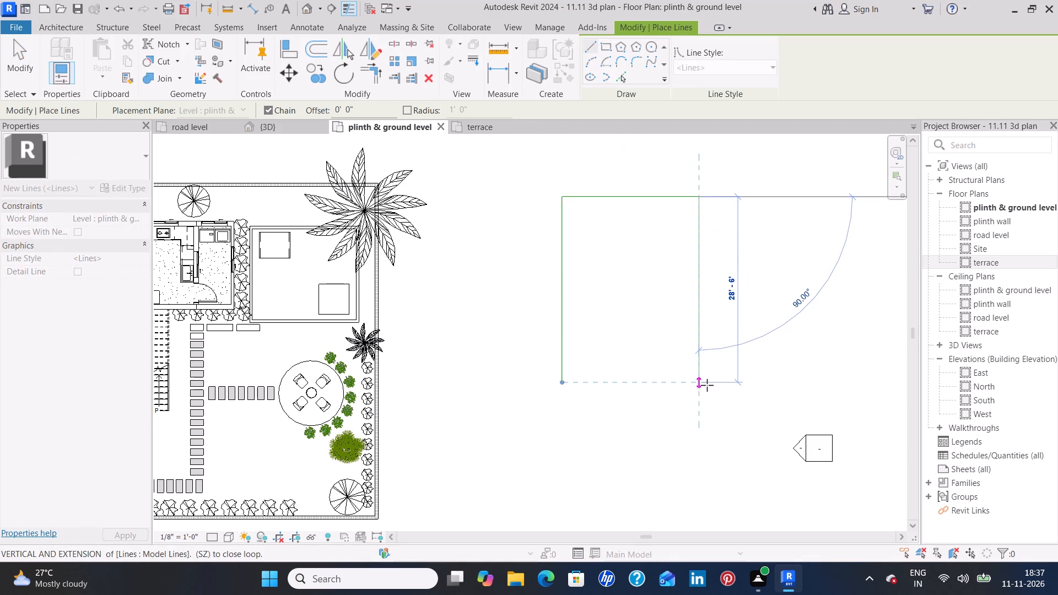
click(706, 383)
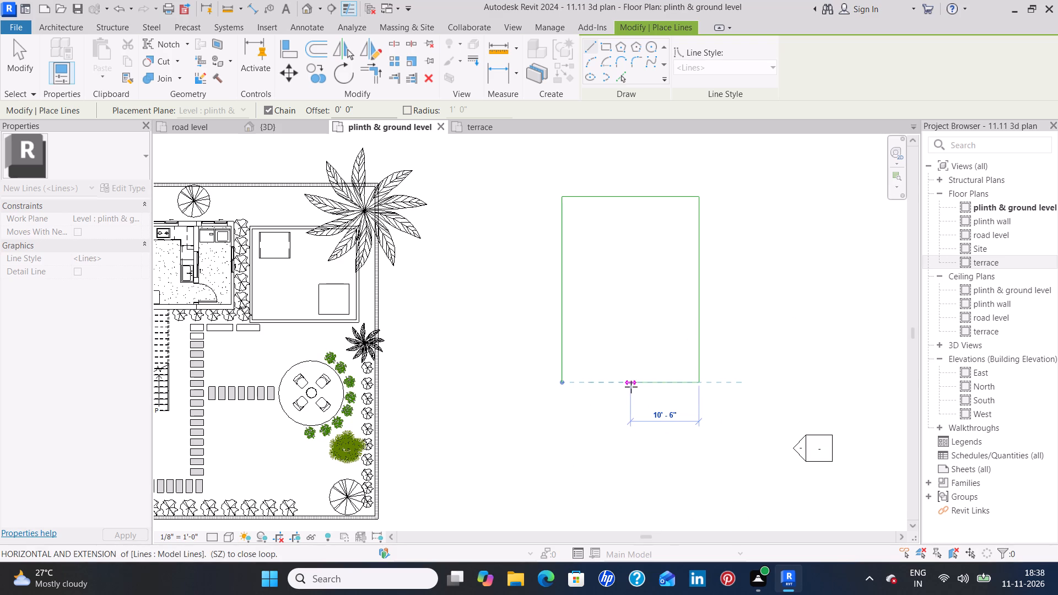
key(Escape)
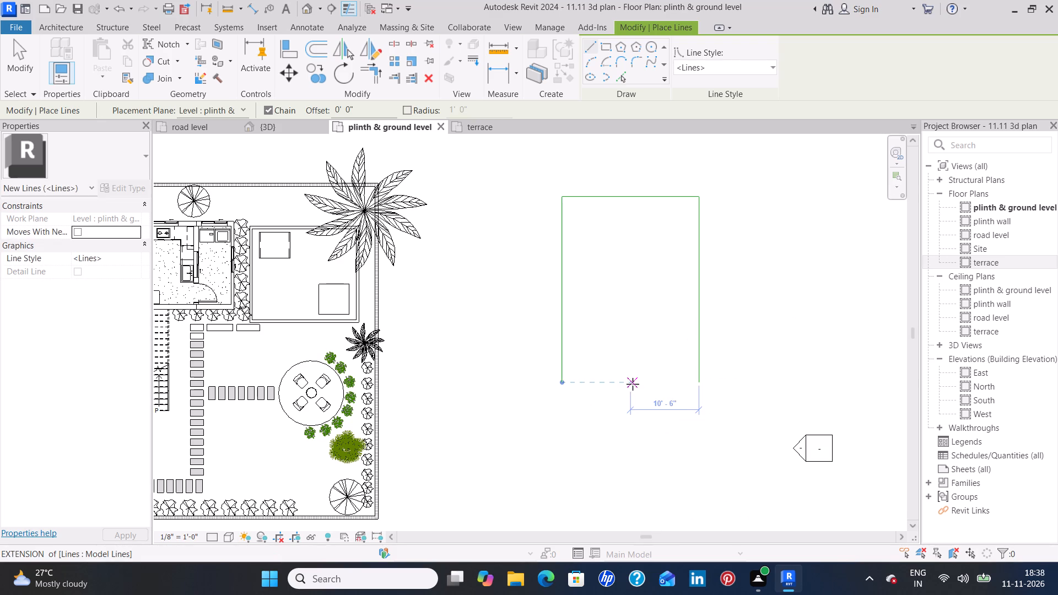
Draw the narrow stair well inside the outline with model lines, about 2' 6" wide and 19' long, rising from the open end.
click(633, 384)
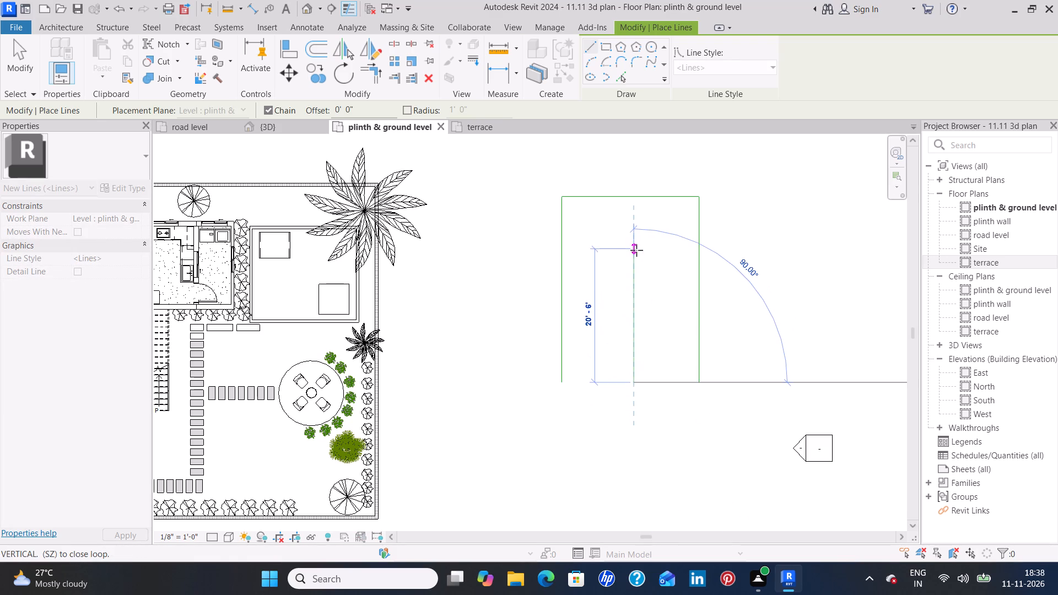
click(635, 258)
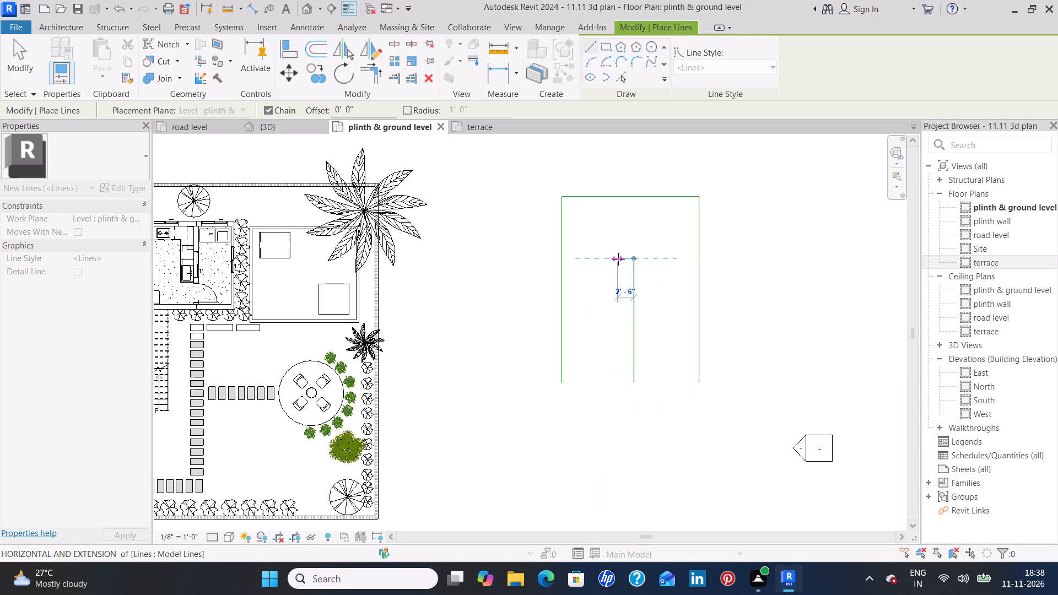
click(618, 259)
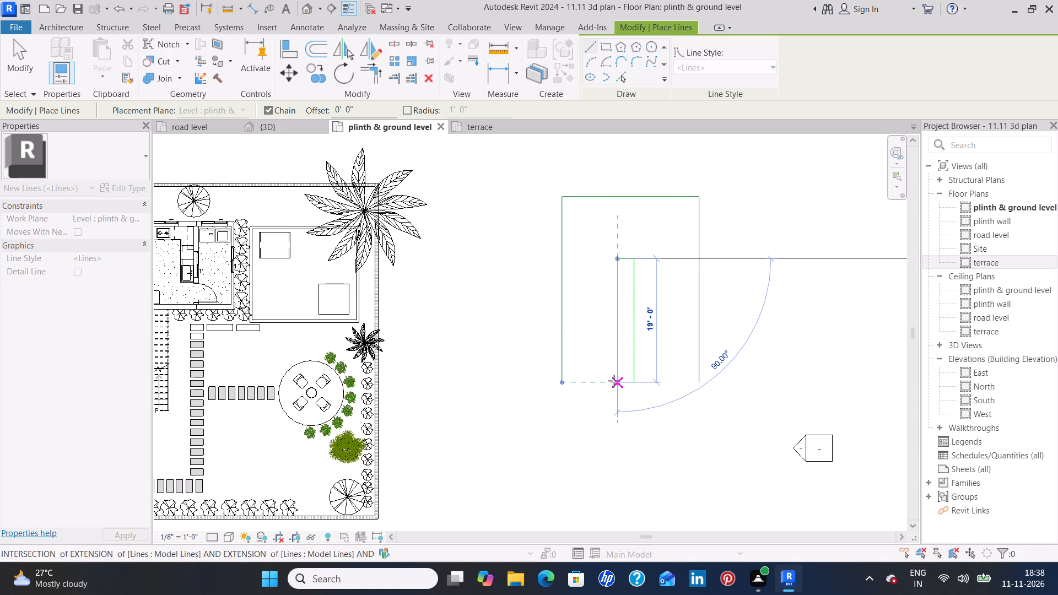
click(614, 381)
key(Escape)
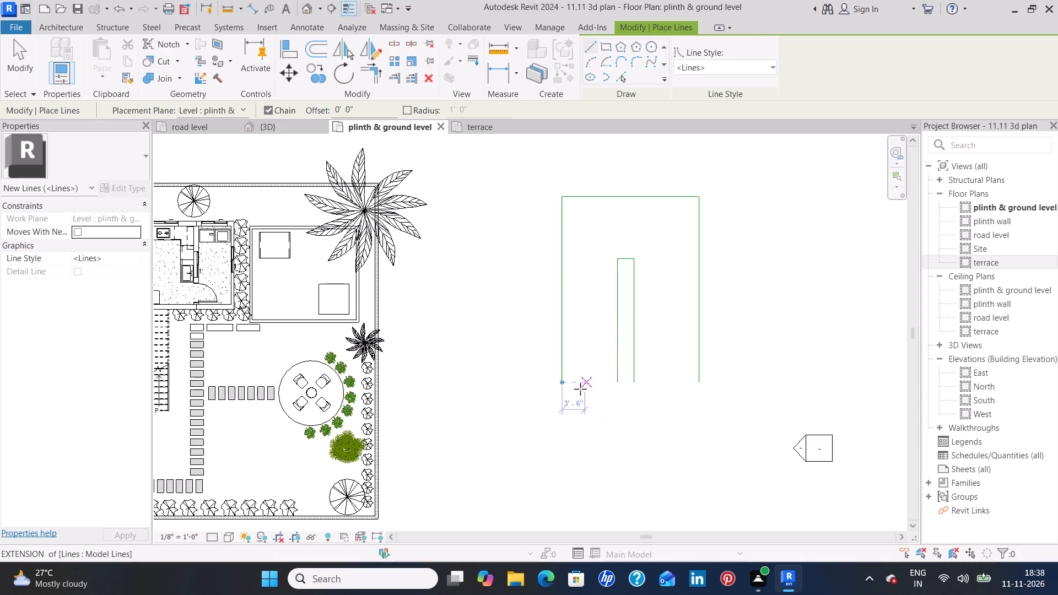
key(Escape)
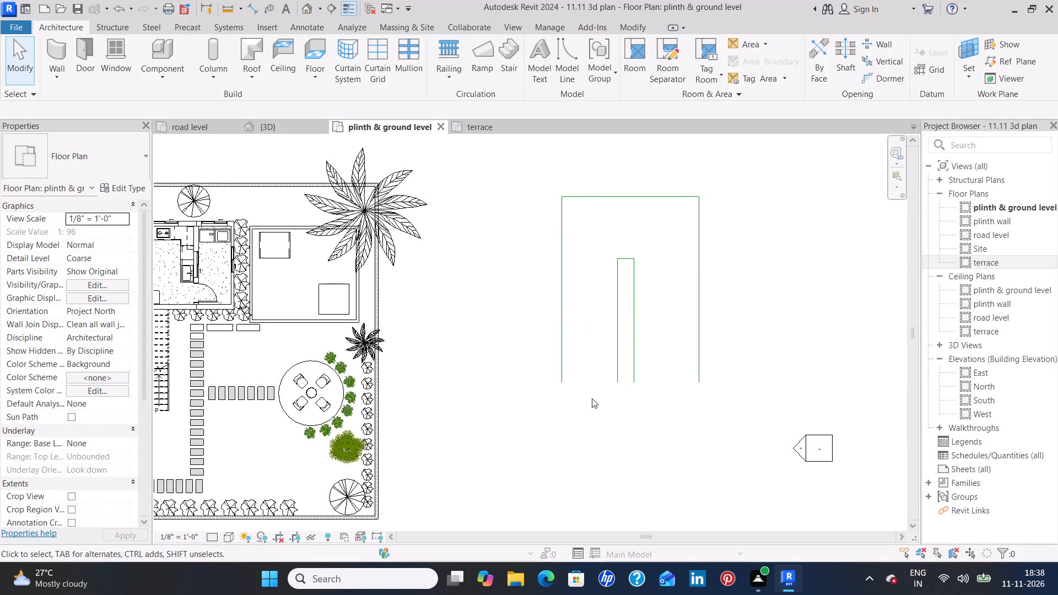
Close the outline's open end with model lines on both sides of the stair well, using the <Lines> style.
click(563, 68)
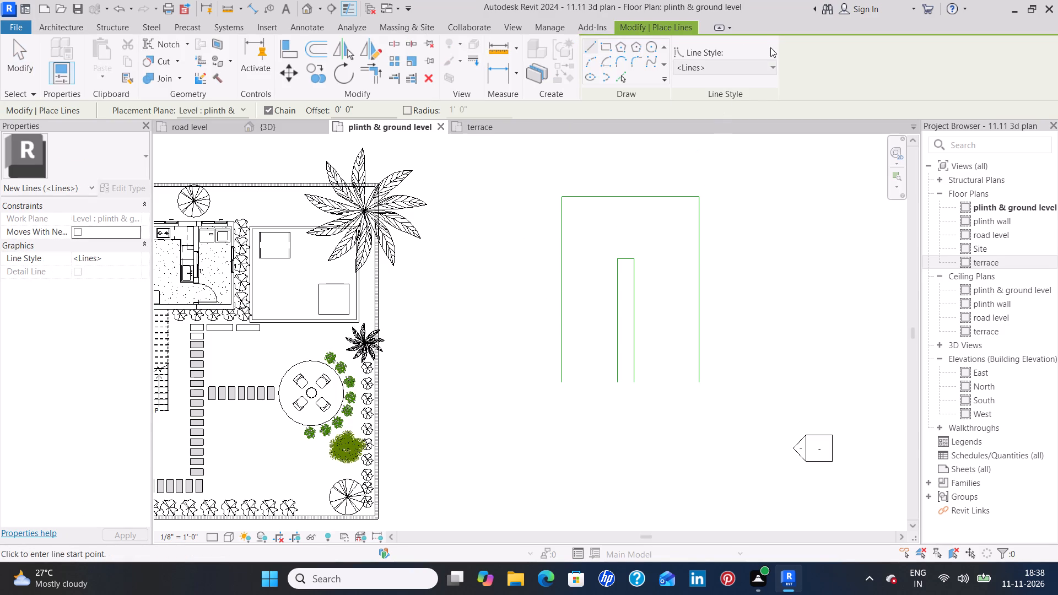
click(771, 66)
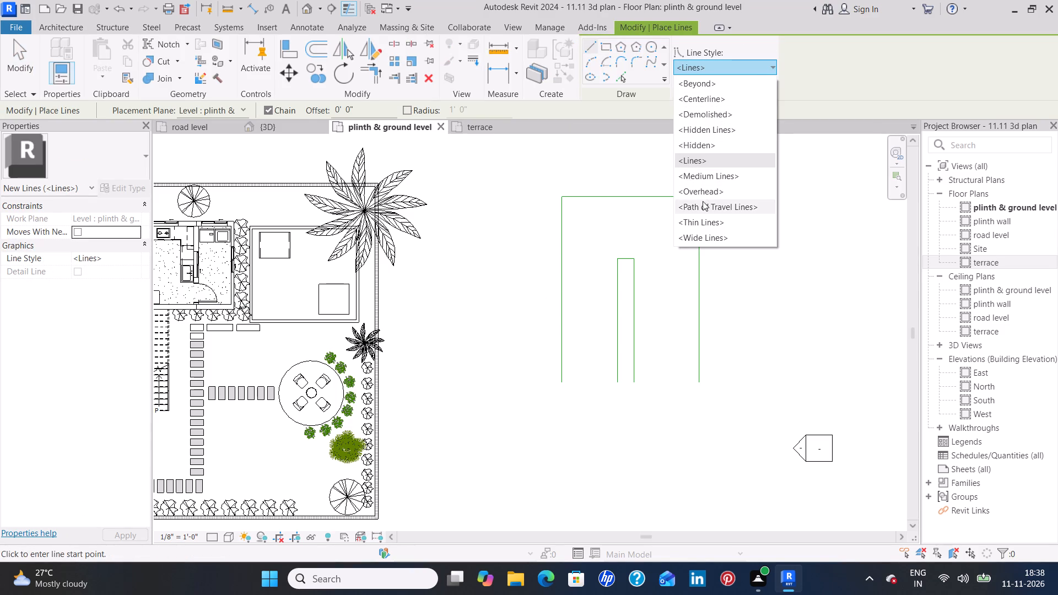
click(731, 66)
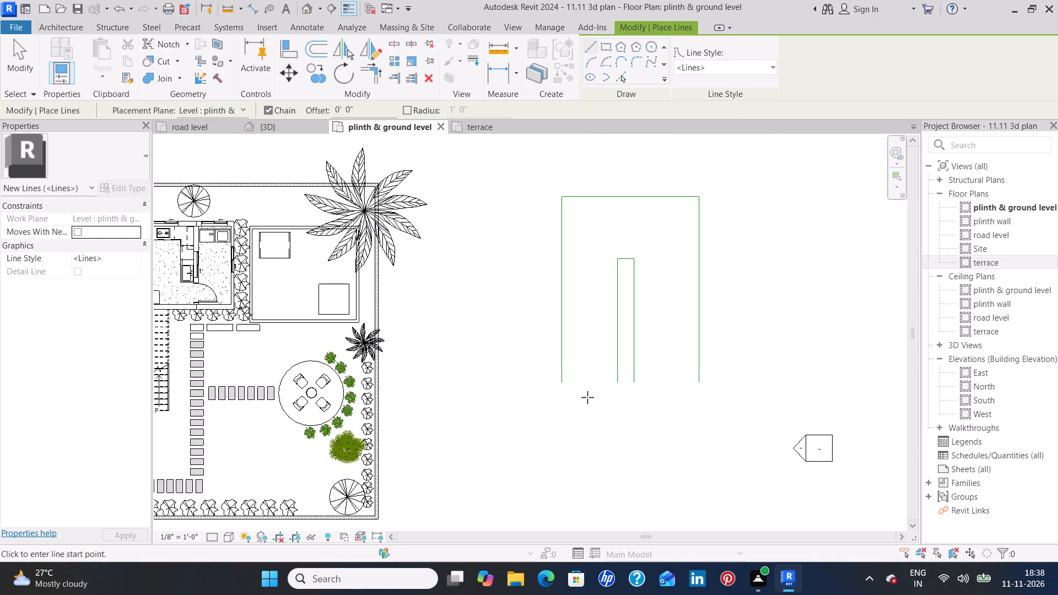
click(562, 380)
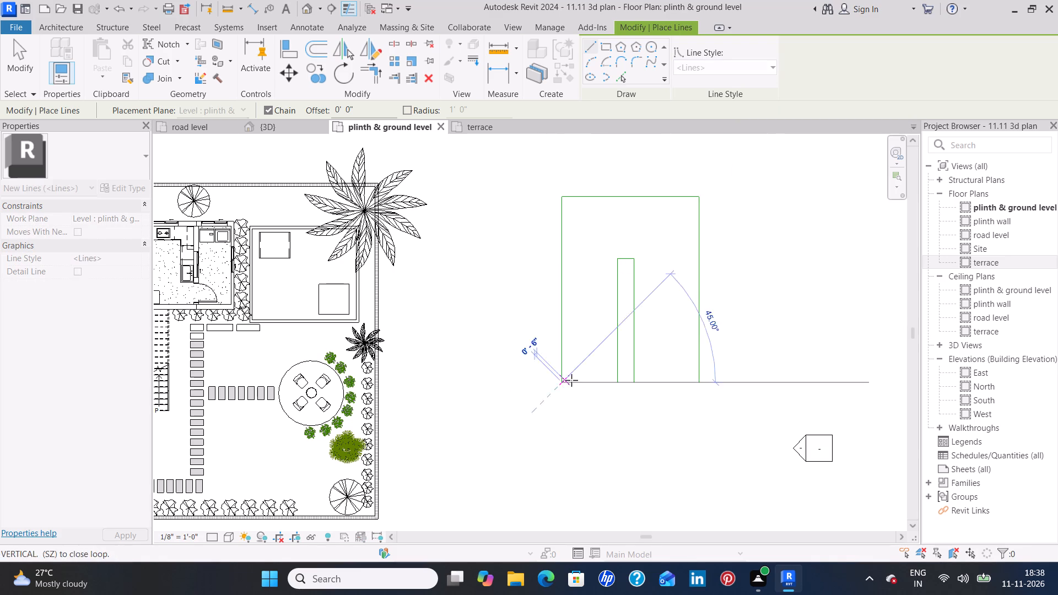
click(616, 382)
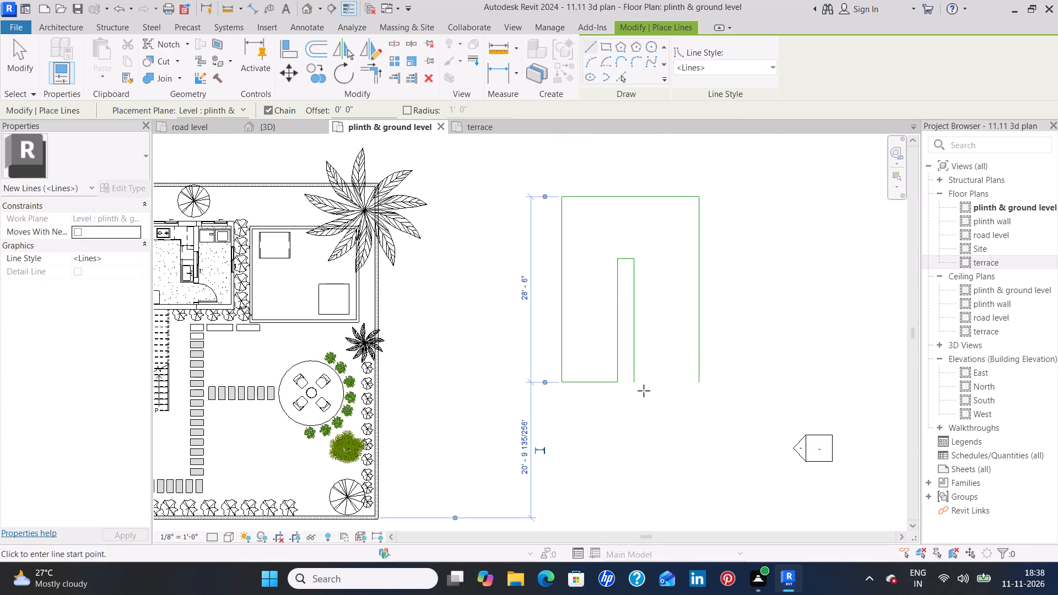
click(635, 385)
click(697, 382)
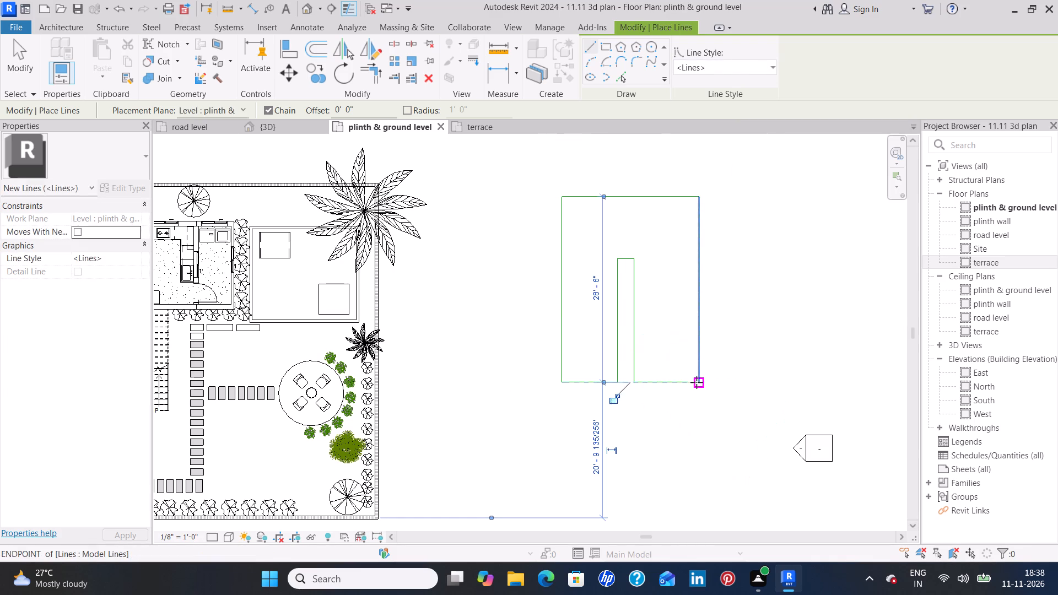
Draw seven horizontal tread lines across the left flight, about 2' 3" to 3' apart, up to the top of the stair well.
click(562, 362)
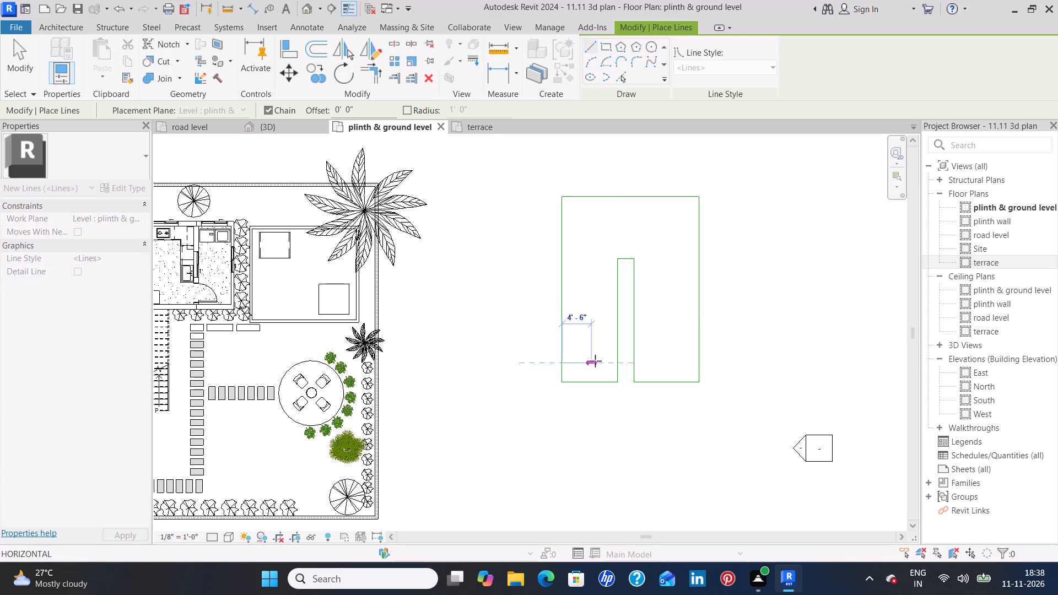
click(615, 363)
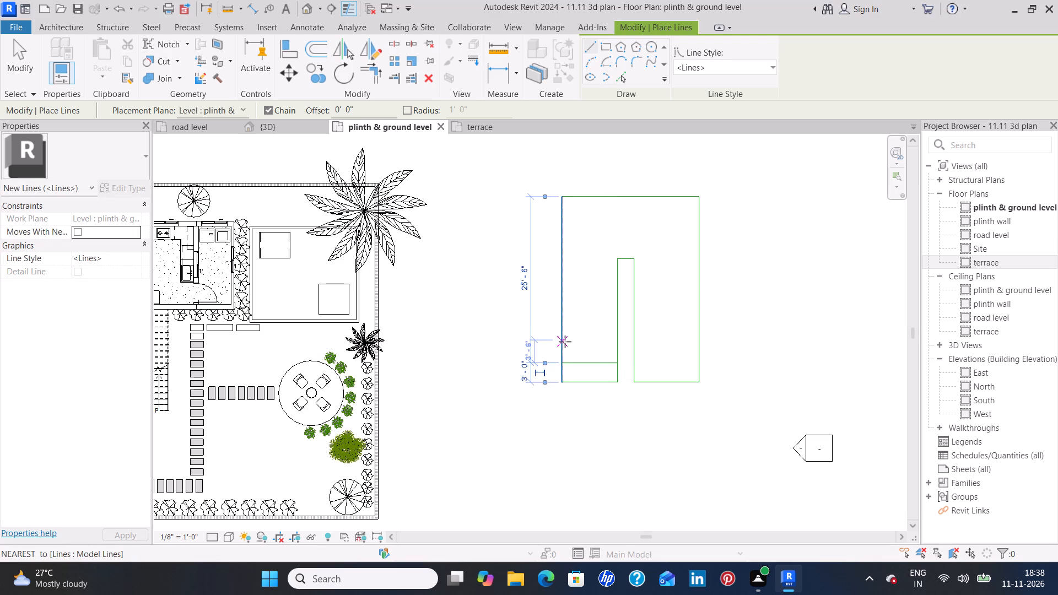
click(564, 345)
click(618, 349)
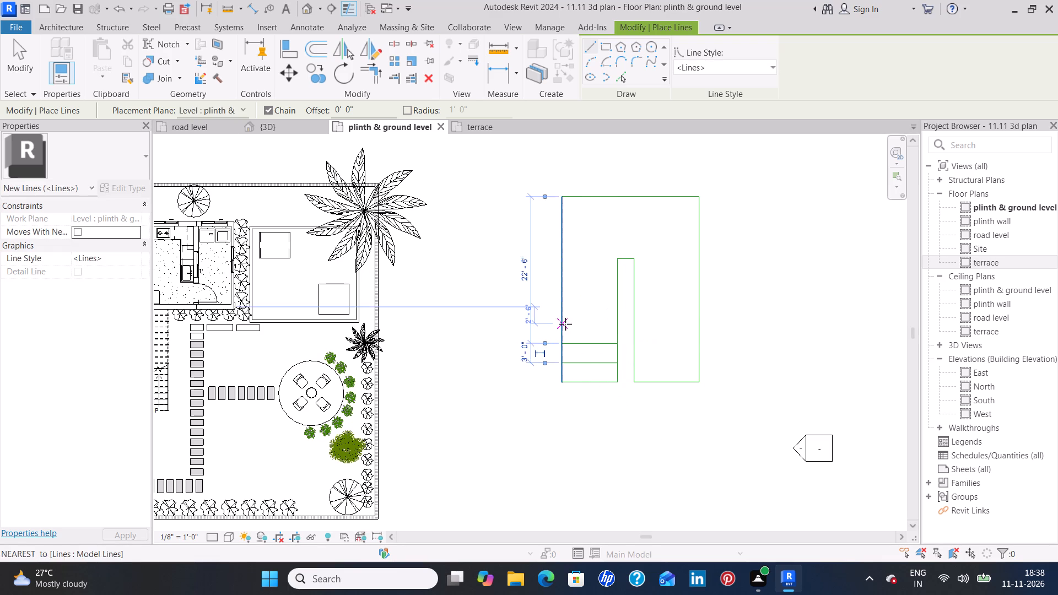
click(565, 324)
click(617, 322)
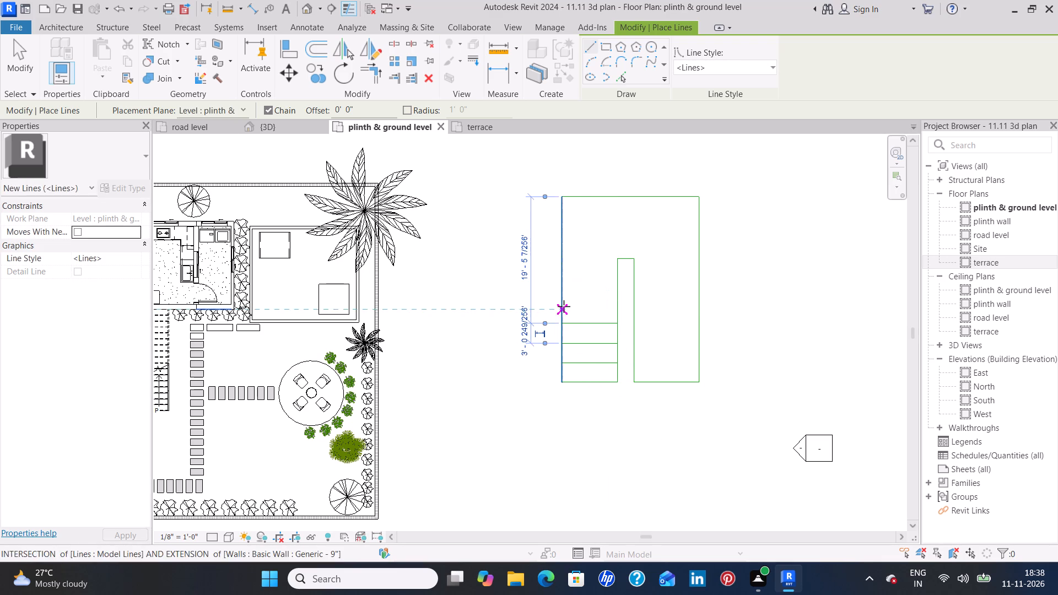
click(564, 306)
click(612, 306)
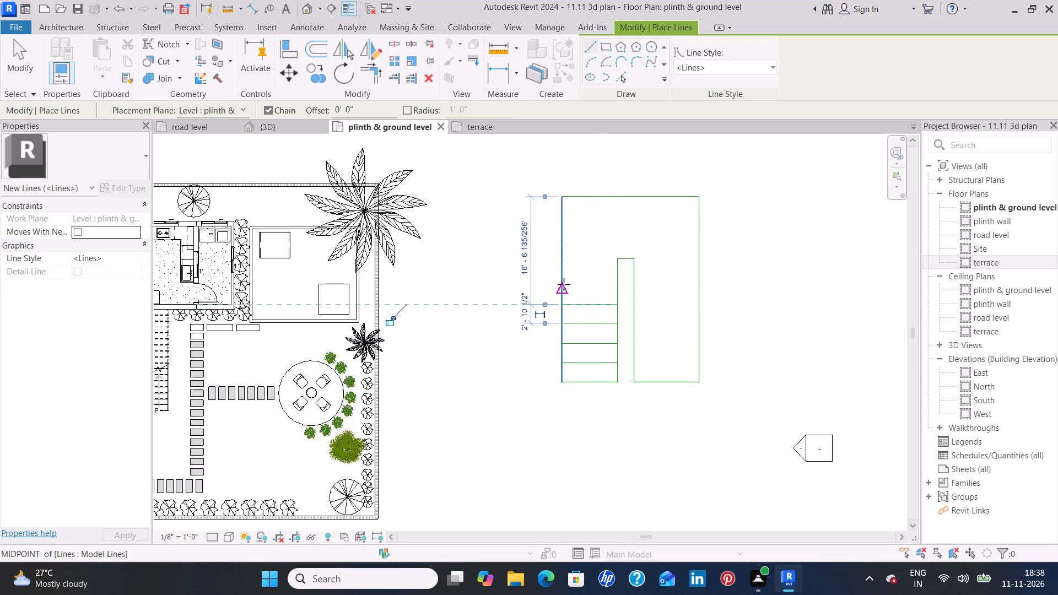
click(563, 284)
click(621, 289)
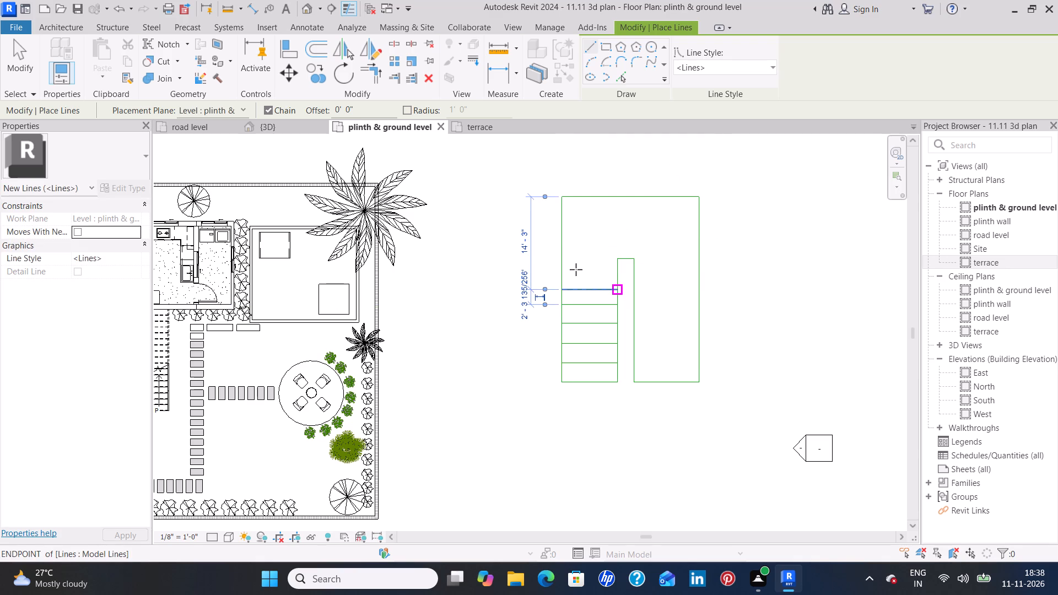
click(564, 274)
click(620, 280)
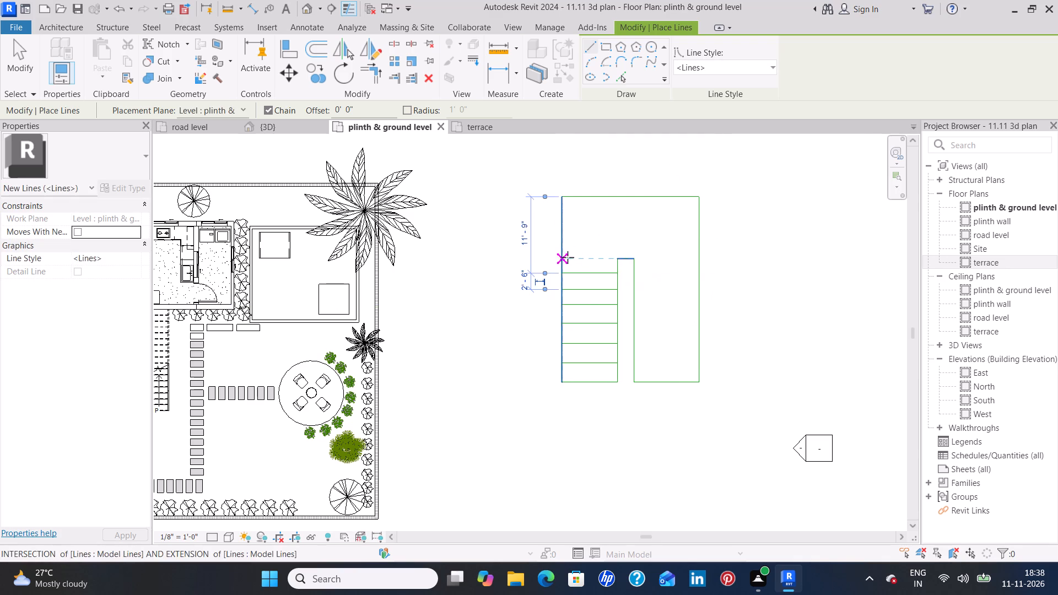
click(564, 257)
click(617, 261)
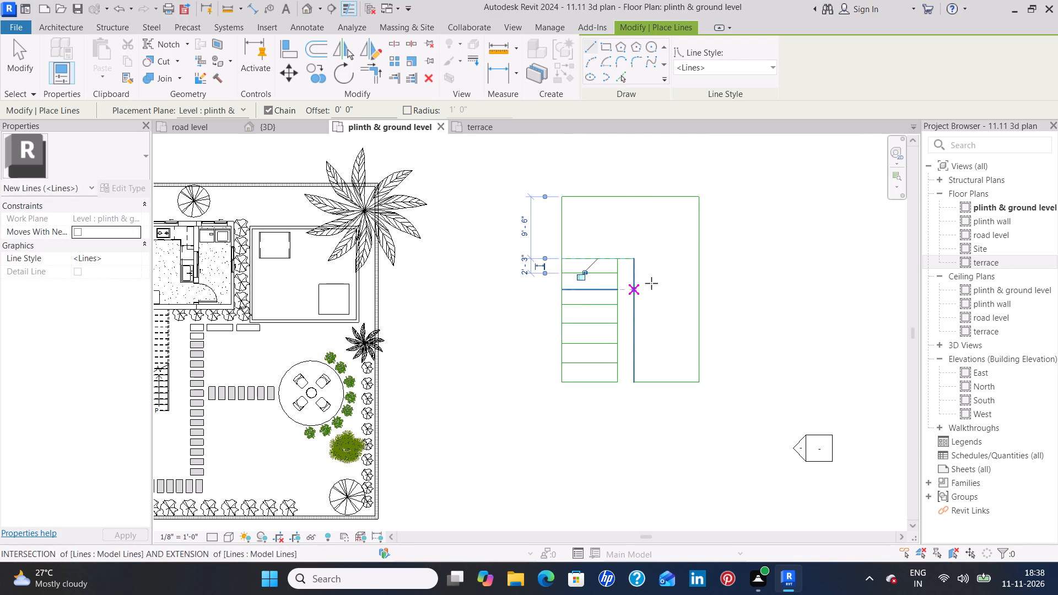
Draw seven matching horizontal tread lines across the right flight, from the top of the stair well downward, aligned with the left flight's treads.
click(636, 260)
click(694, 257)
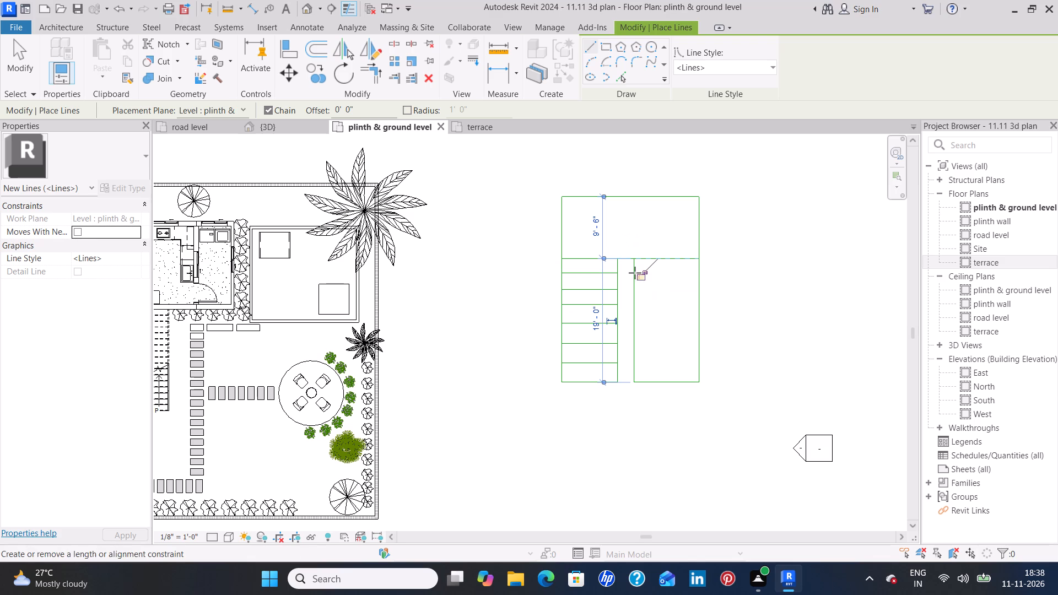
click(635, 273)
click(697, 273)
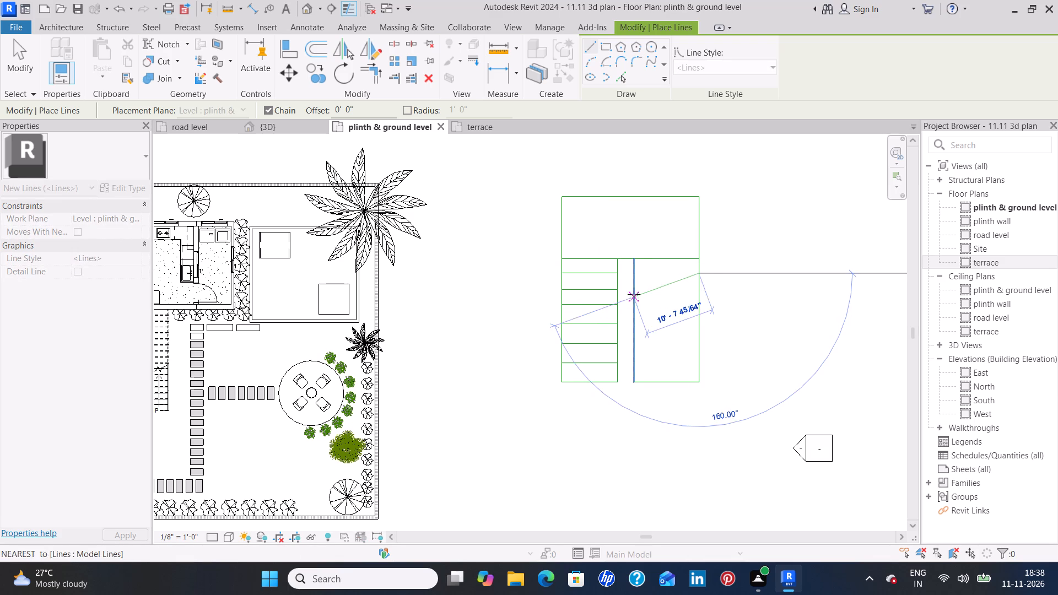
click(635, 274)
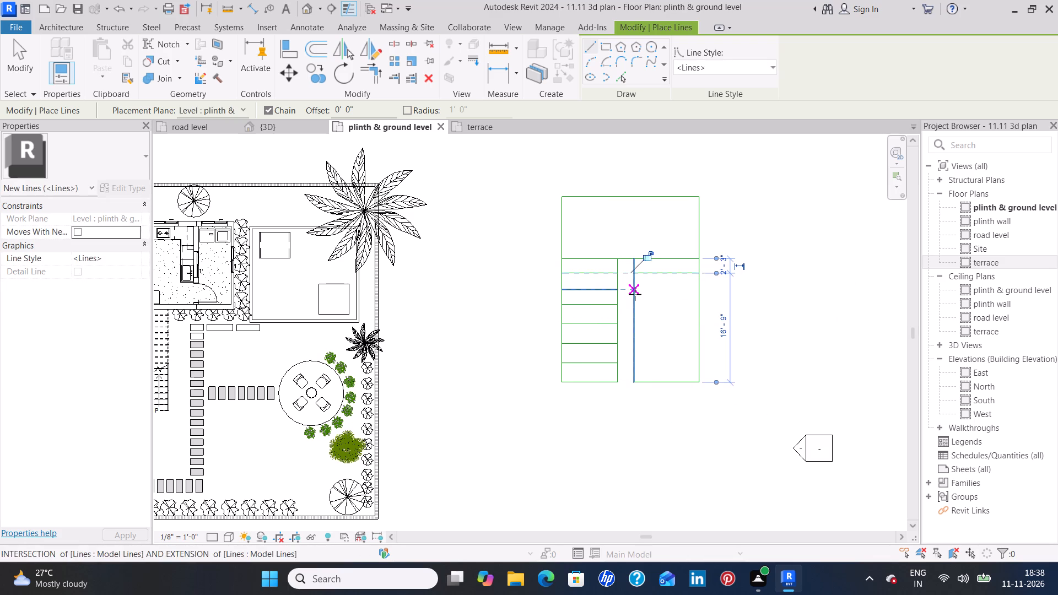
click(635, 294)
click(700, 286)
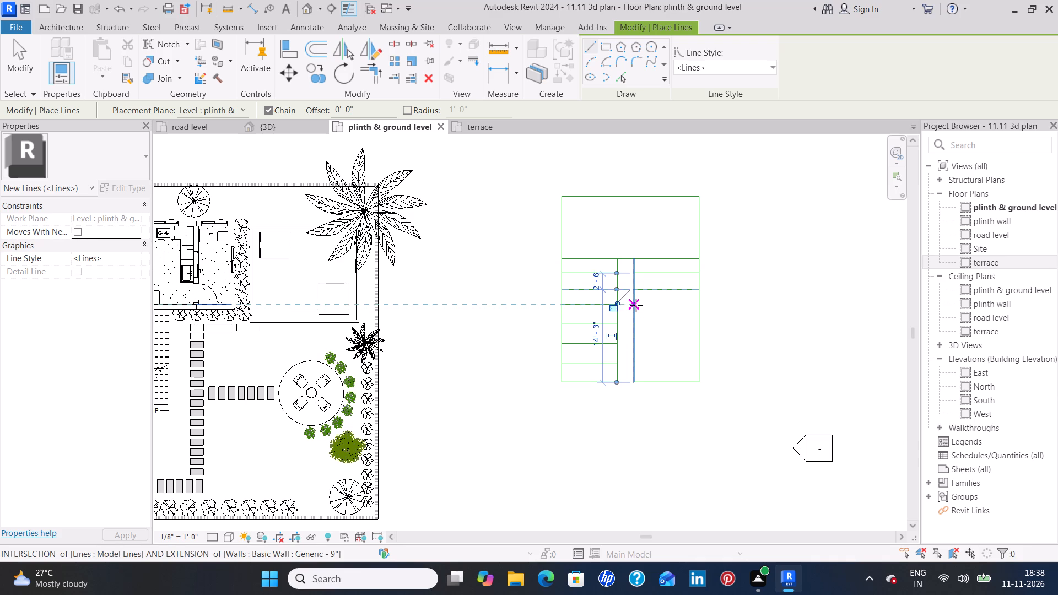
click(636, 305)
click(697, 304)
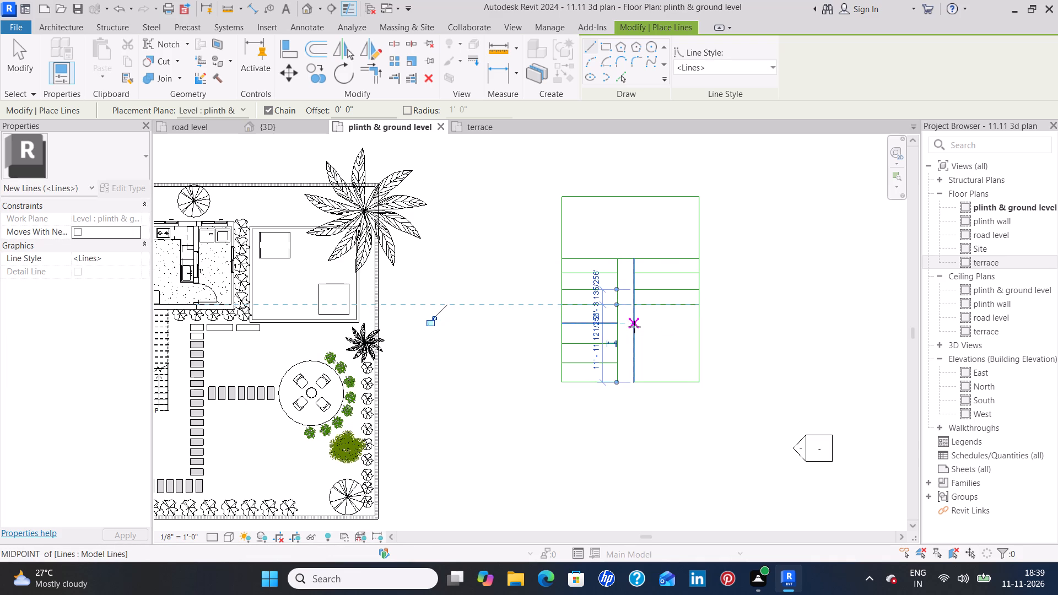
click(635, 327)
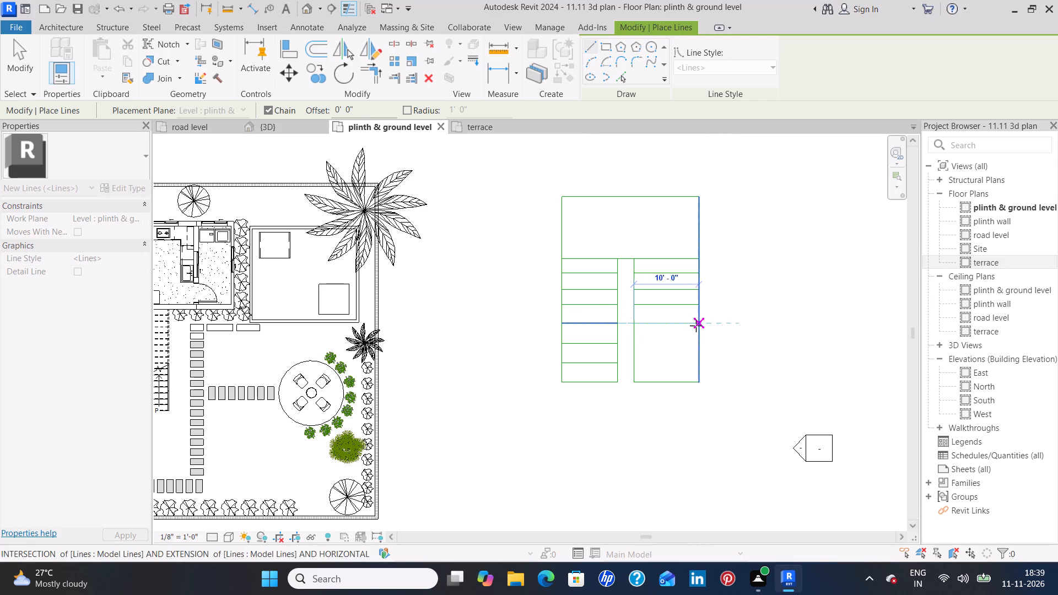
click(696, 326)
click(634, 343)
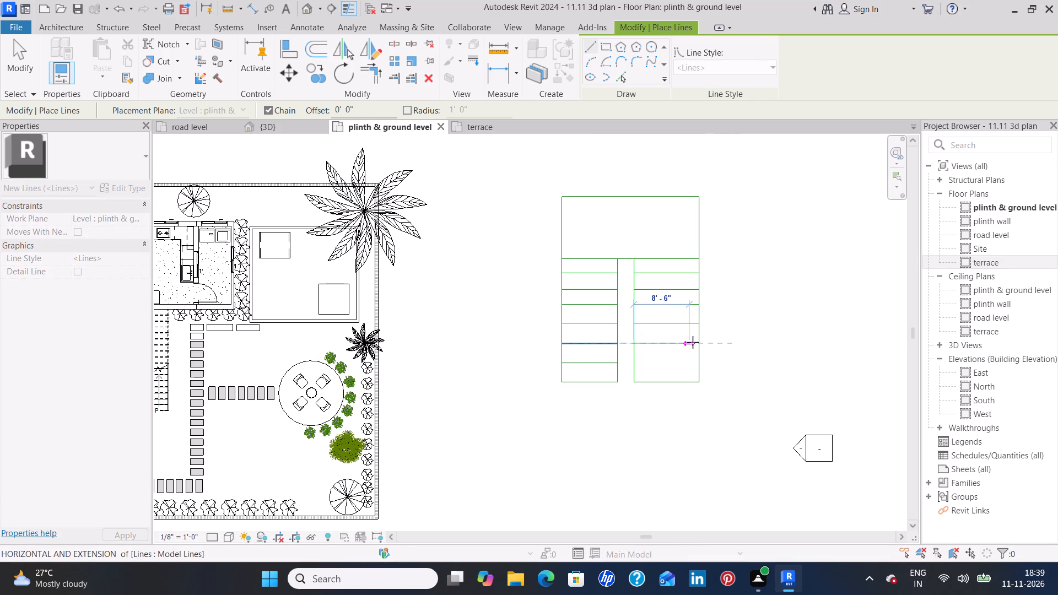
click(700, 344)
click(633, 366)
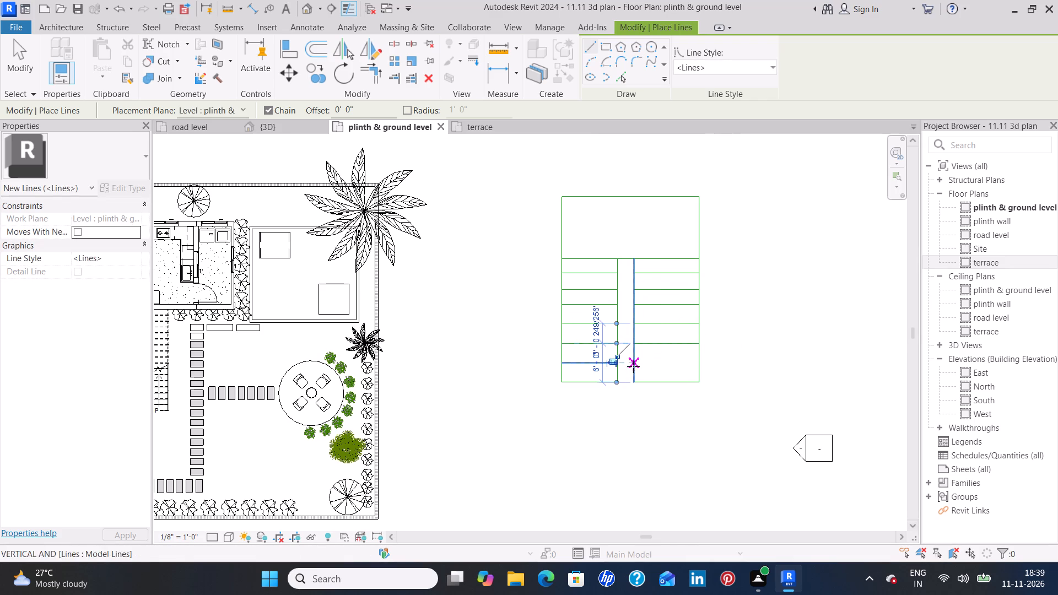
click(701, 360)
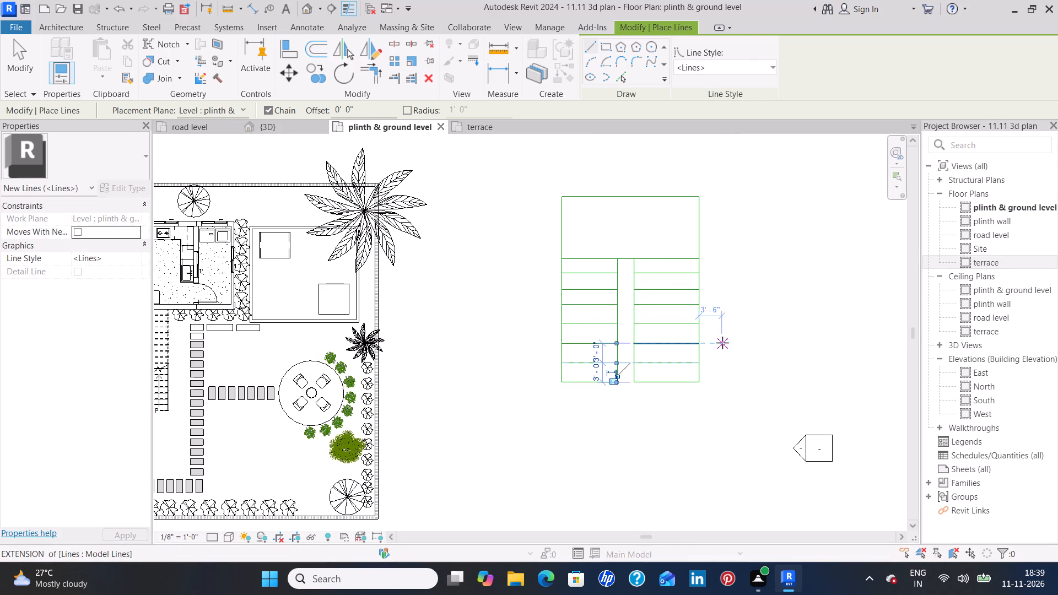
Draw the walking line with model lines: about 24' up the left flight, 12' 6" across the landing, and down to the right flight's end.
key(Escape)
key(Escape)
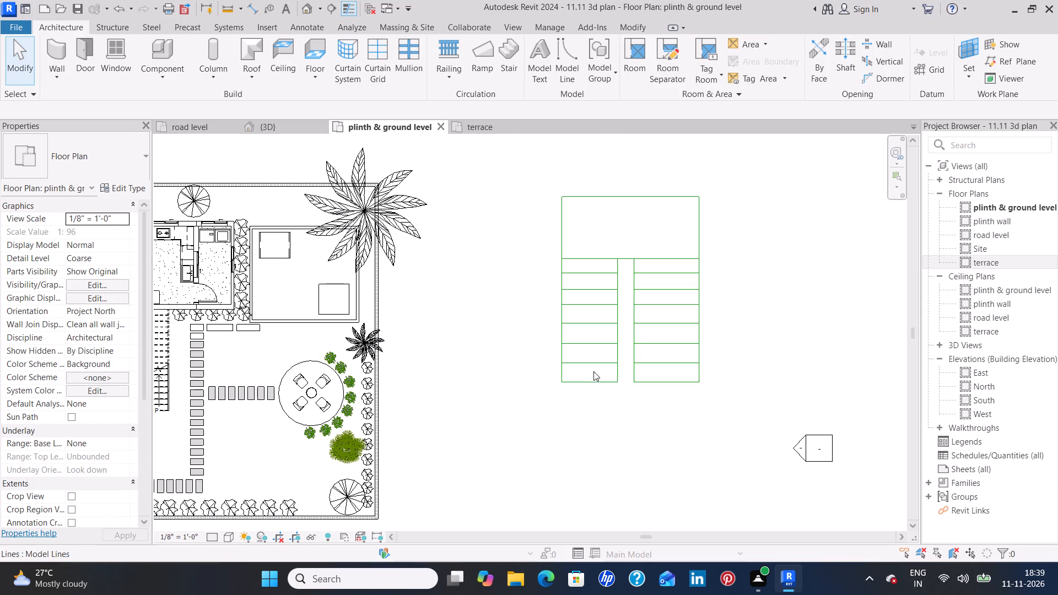
click(569, 56)
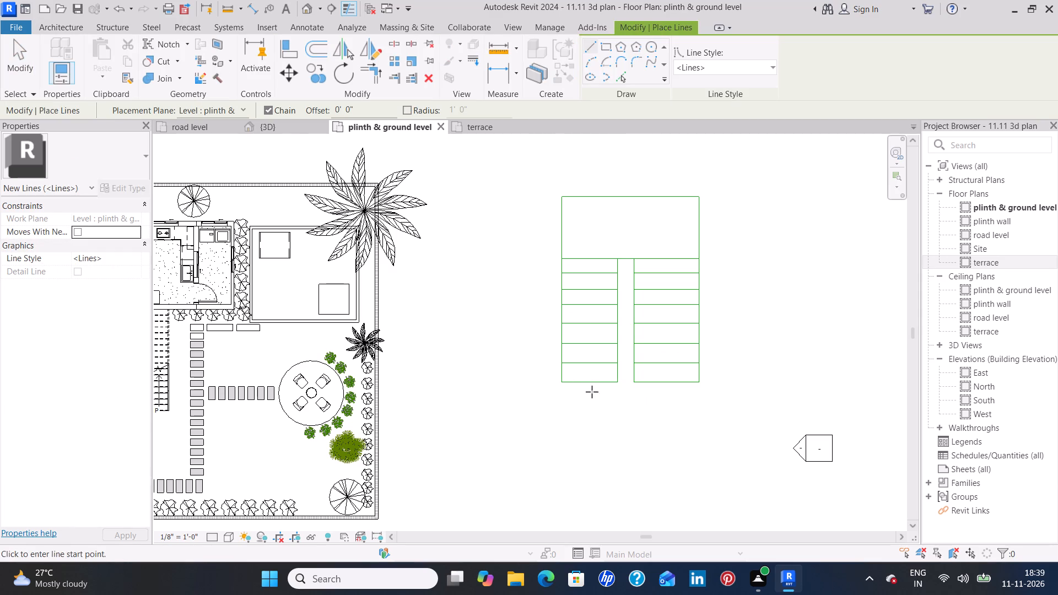
drag(591, 383, 590, 356)
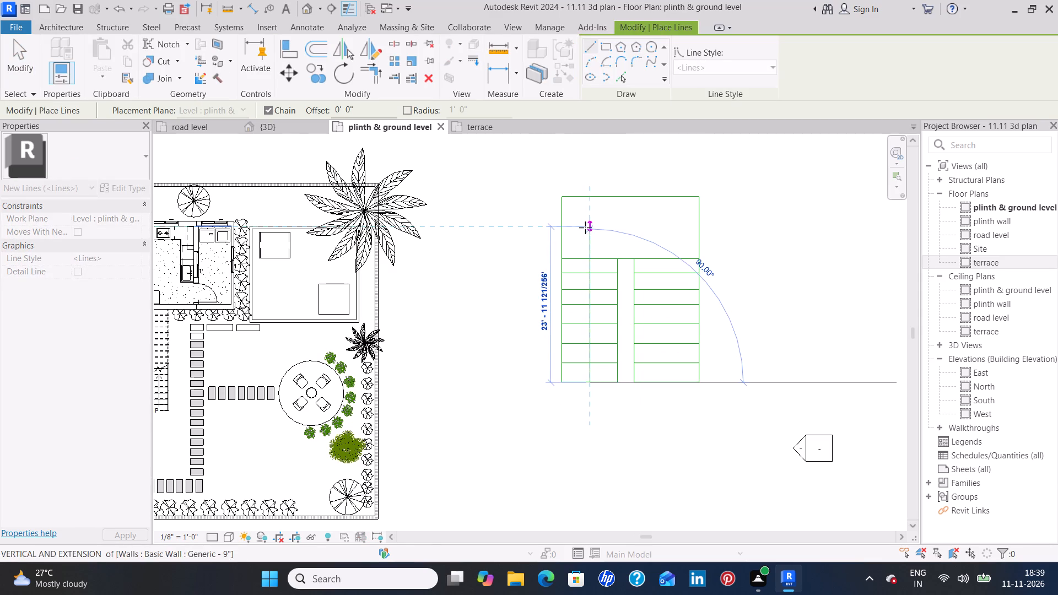
click(585, 228)
click(673, 231)
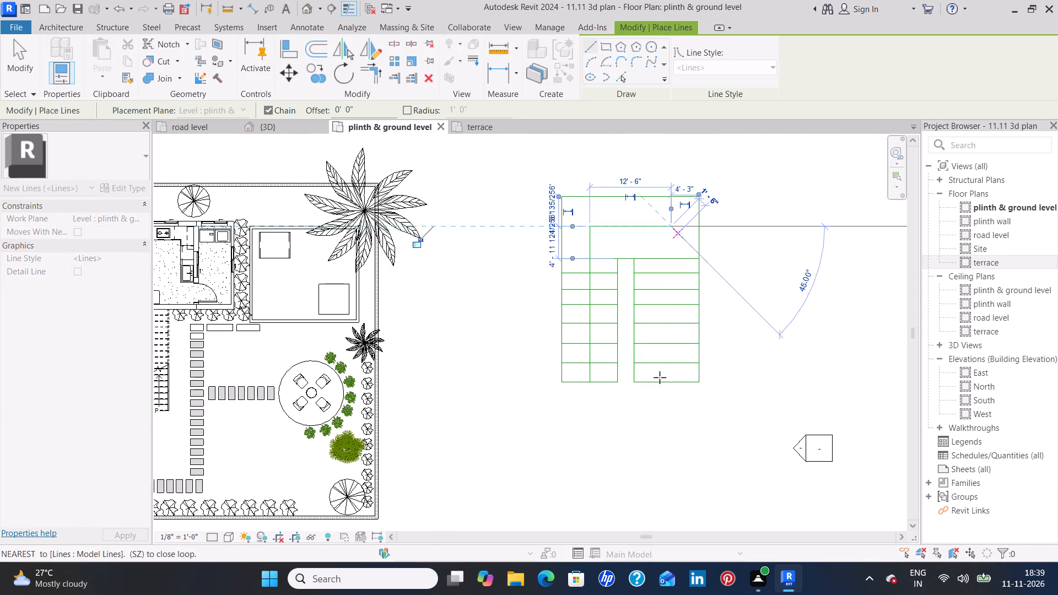
click(670, 383)
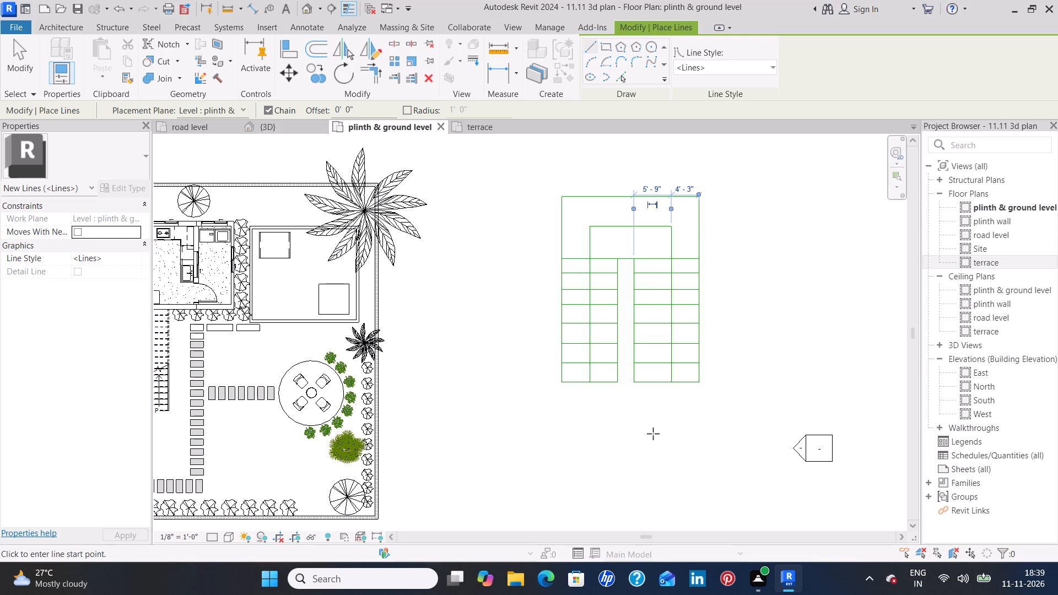
key(Escape)
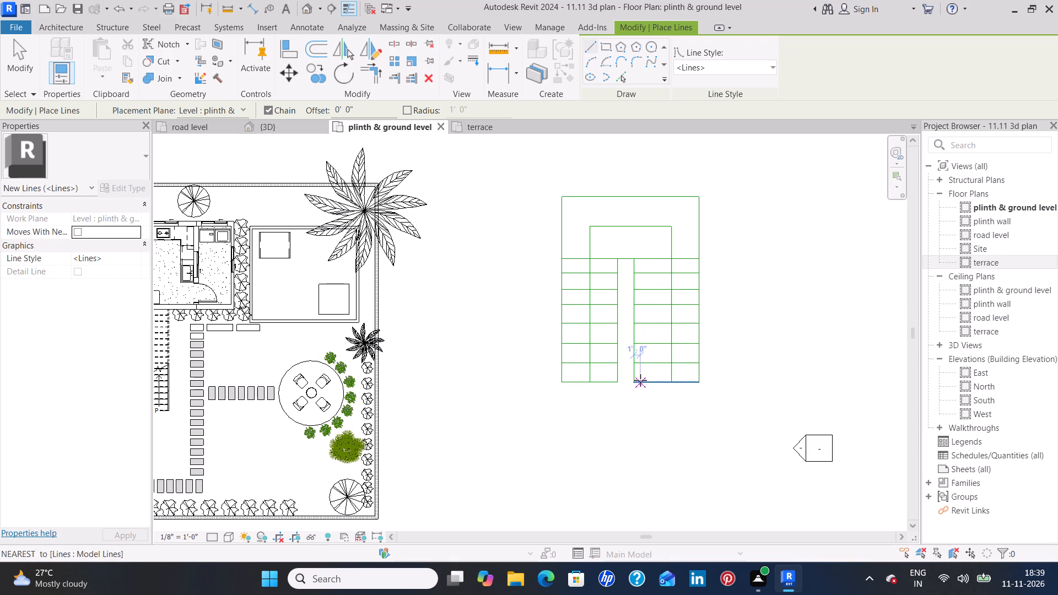
Draw a closed triangular arrowhead pointing down at the walking line's end on the right flight, with 45° sides about 1' 0" long.
scroll(668, 378, up, 8)
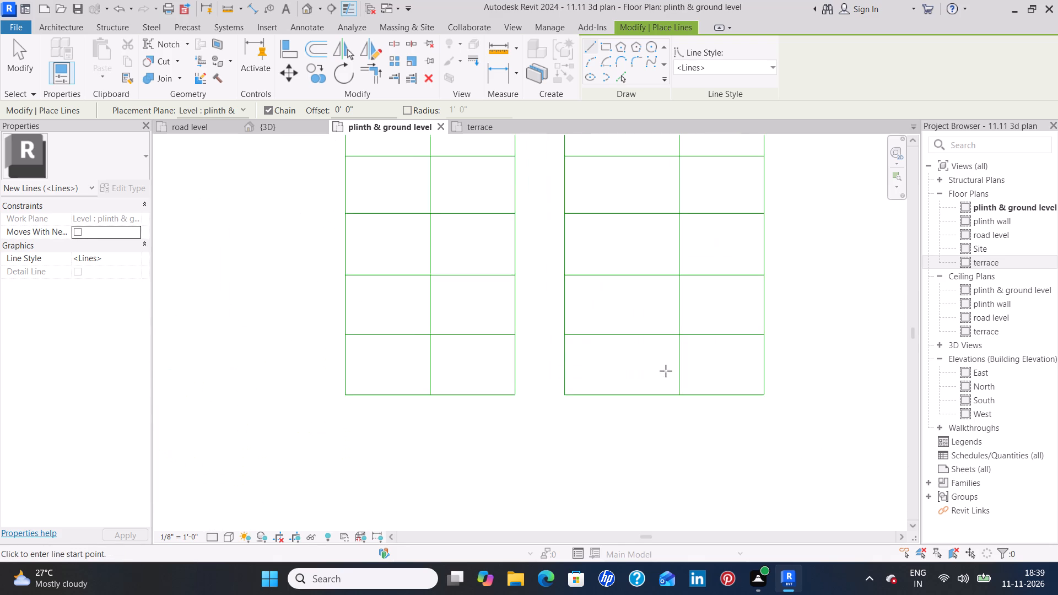
click(664, 378)
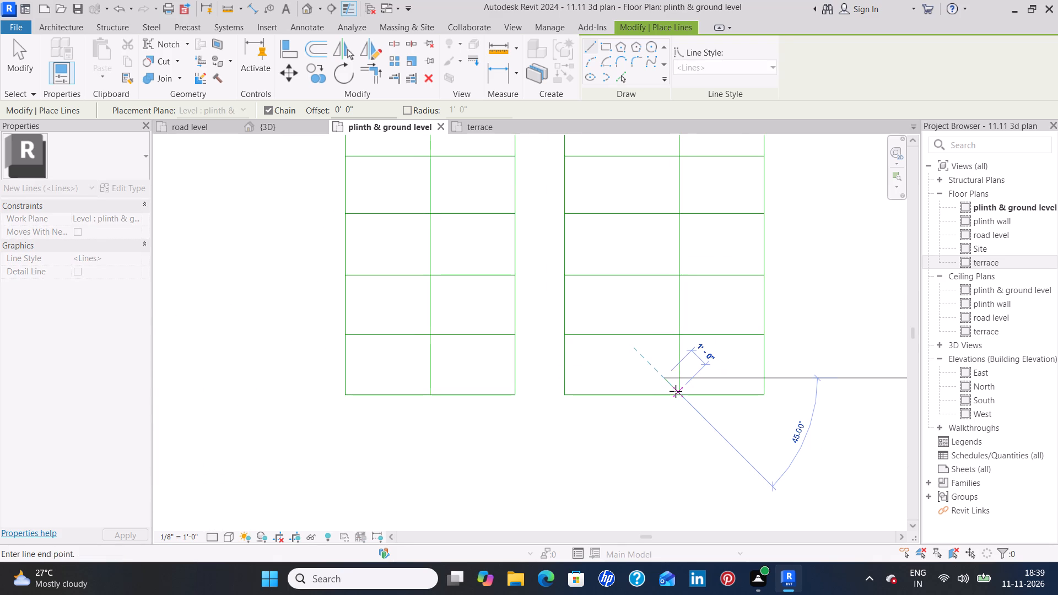
click(678, 395)
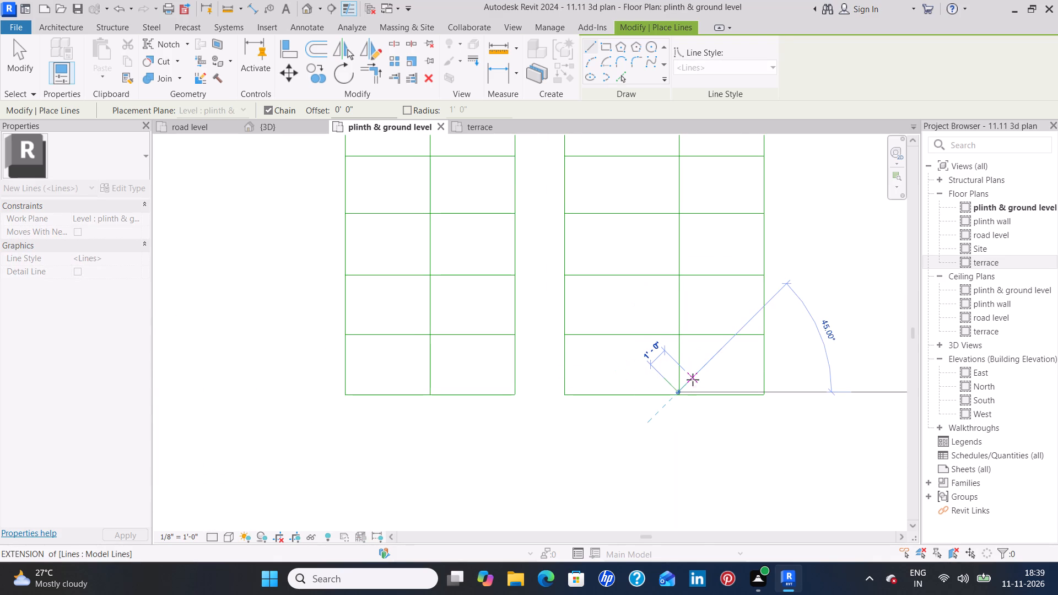
click(693, 380)
click(666, 377)
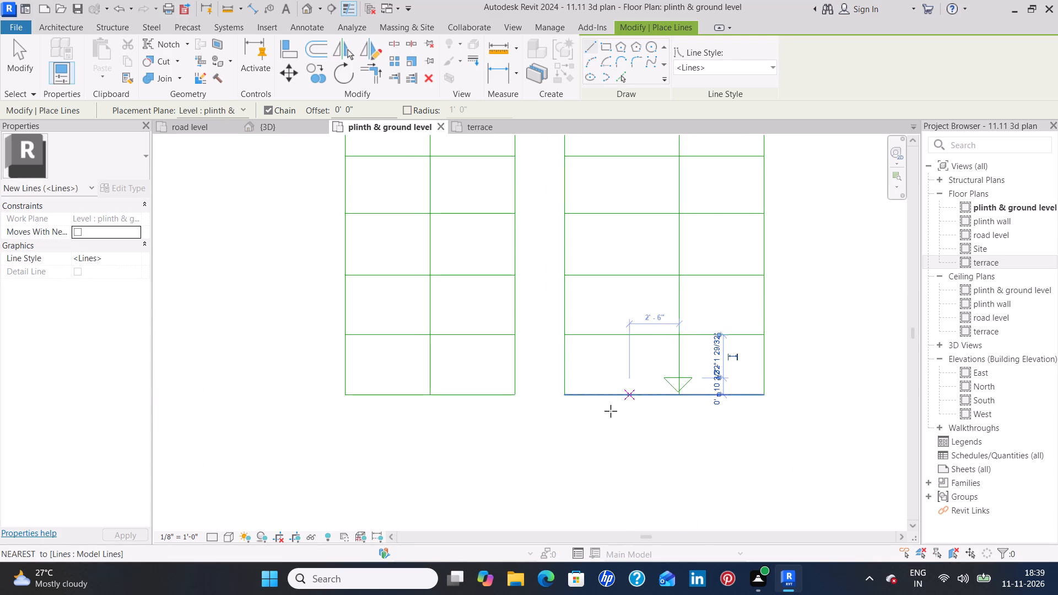
key(Escape)
key(Escape)
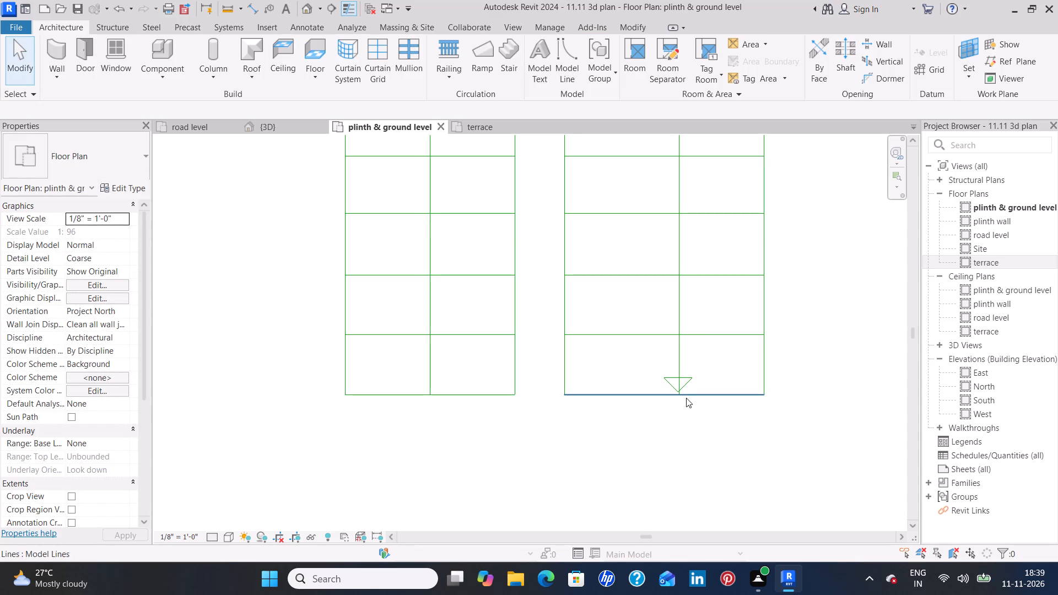
Select the arrowhead's three lines together and nudge them sideways until the tip aligns with the walking line.
click(689, 386)
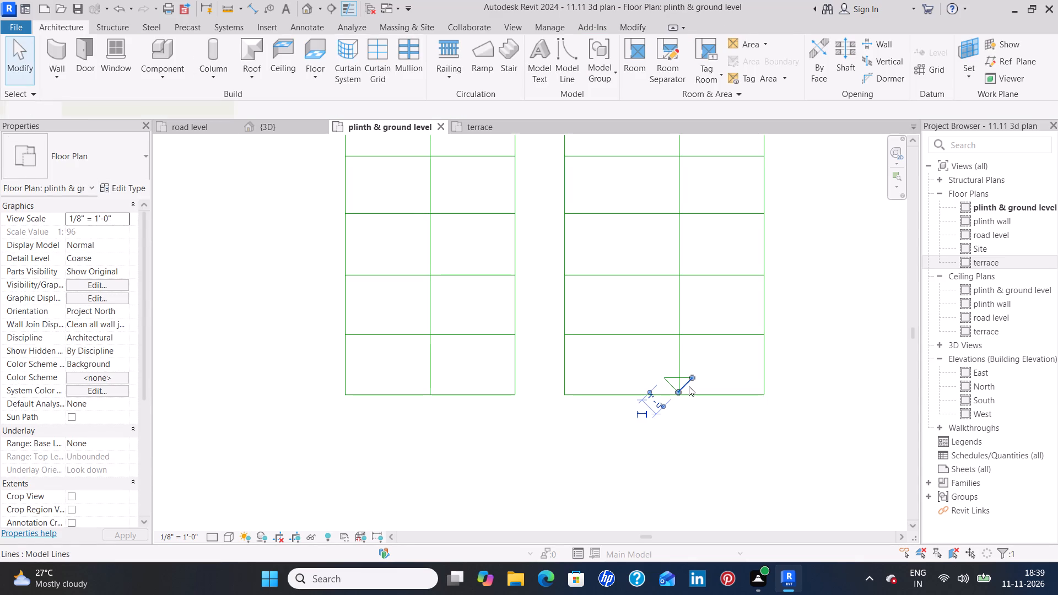
ctrl+click(684, 377)
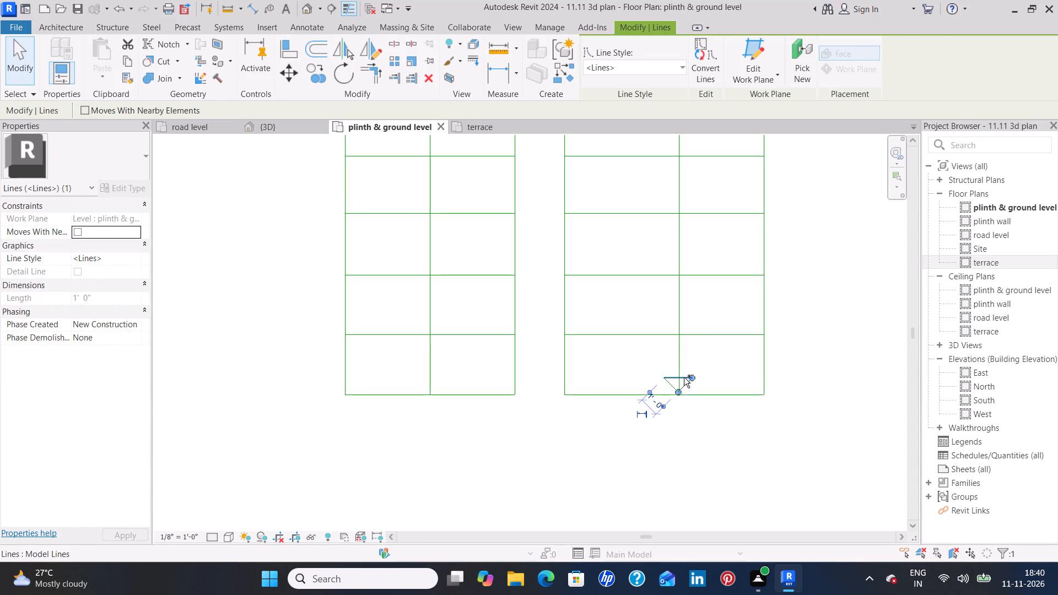
ctrl+click(671, 382)
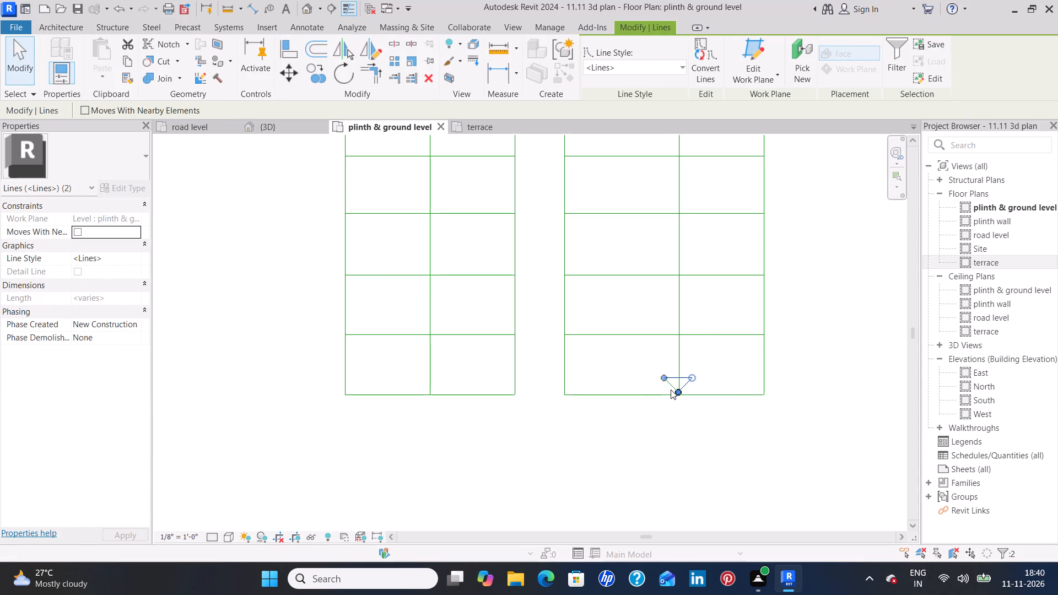
ctrl+click(671, 386)
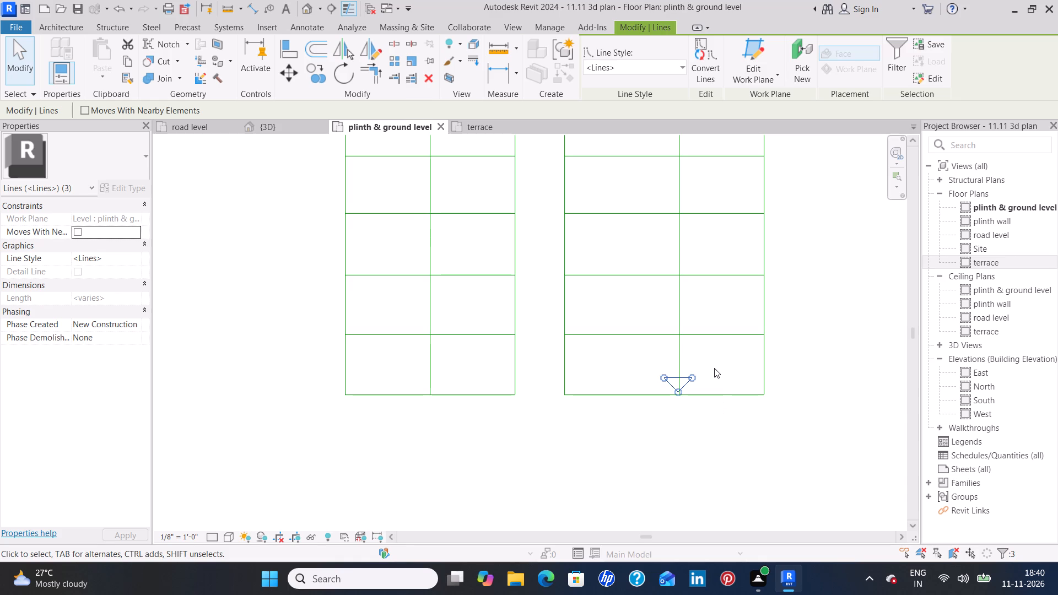
key(Right)
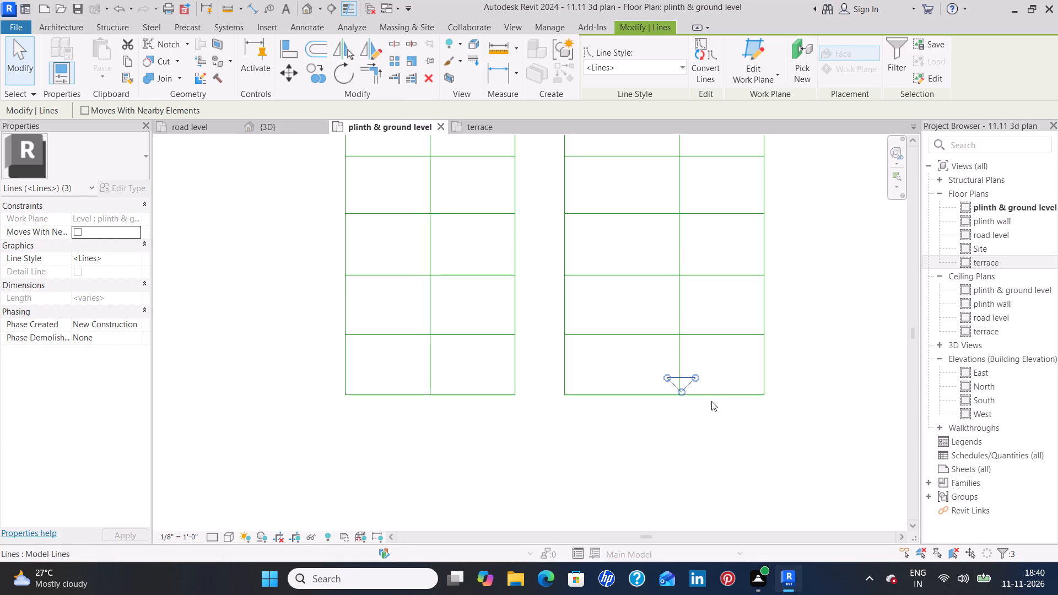
scroll(700, 396, up, 8)
key(Left)
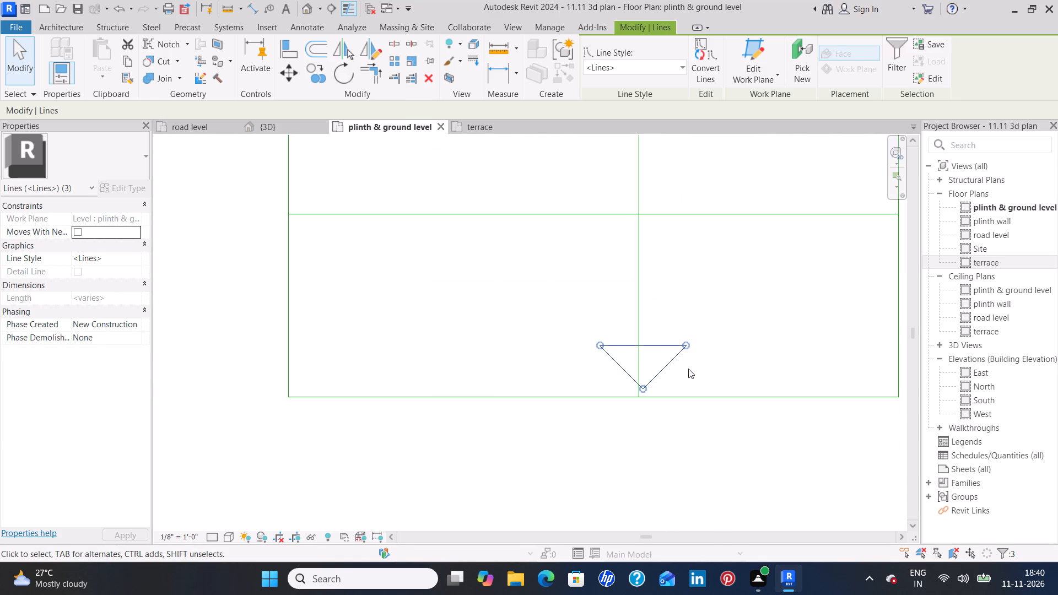
key(Left)
key(Left)
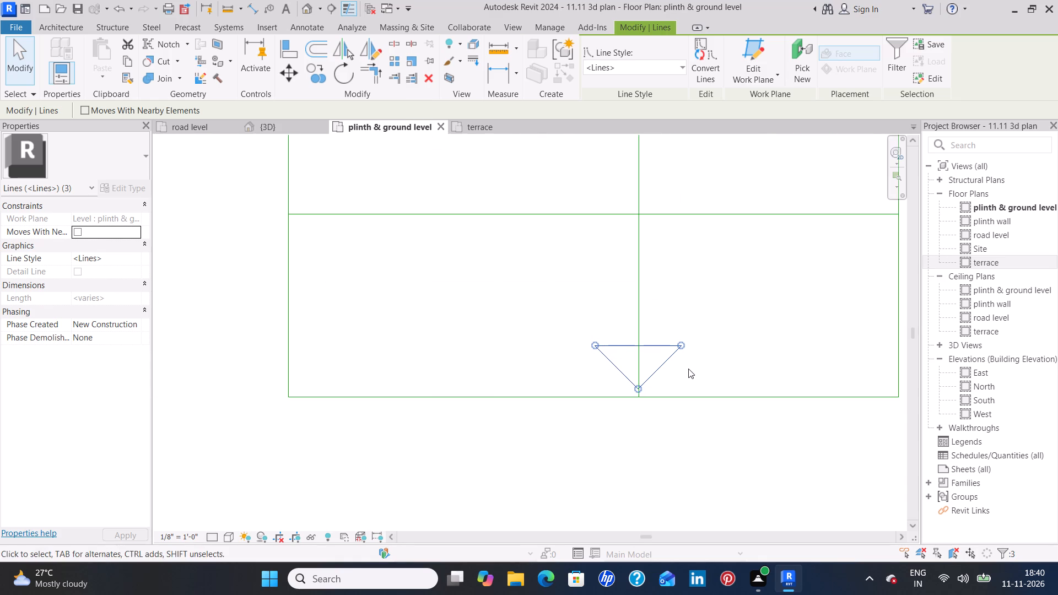
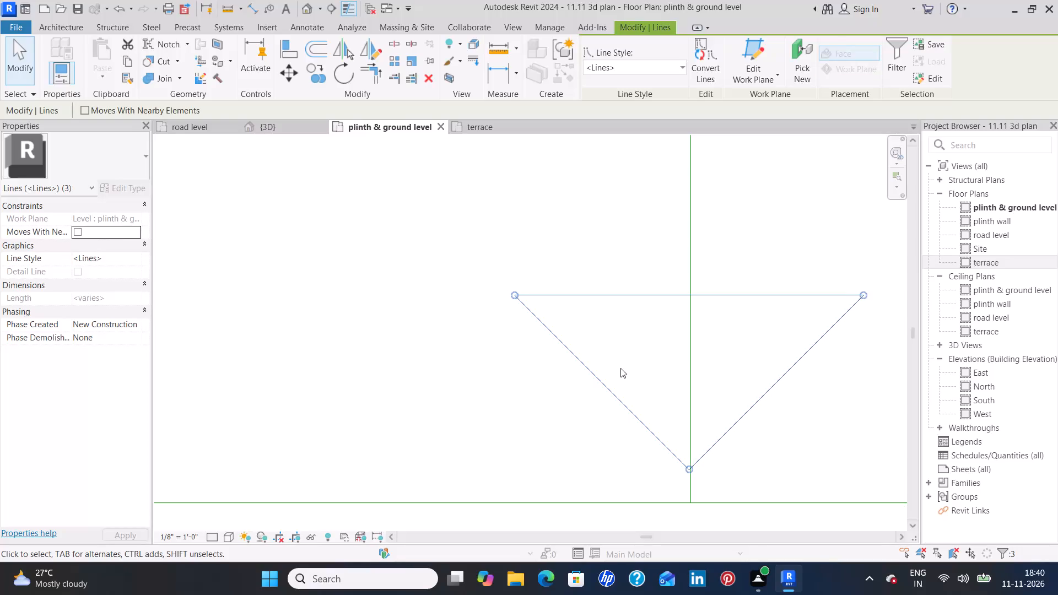
Nudge the selected arrowhead once more sideways so its tip meets the walking line on the right flight.
key(Right)
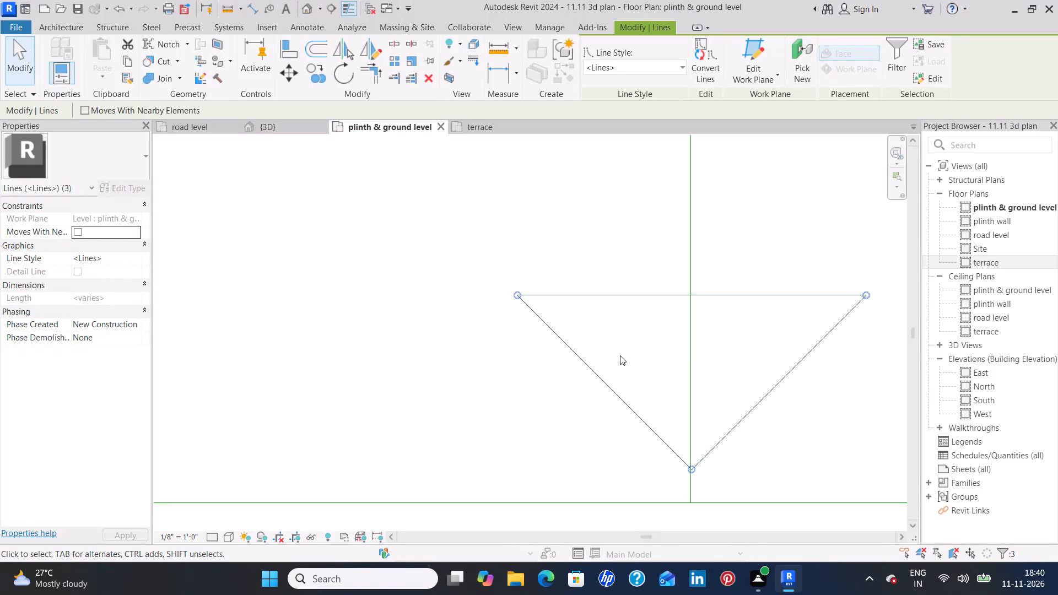
click(484, 397)
Set the line style of the left flight's topmost tread line to Wide Lines.
scroll(479, 394, down, 16)
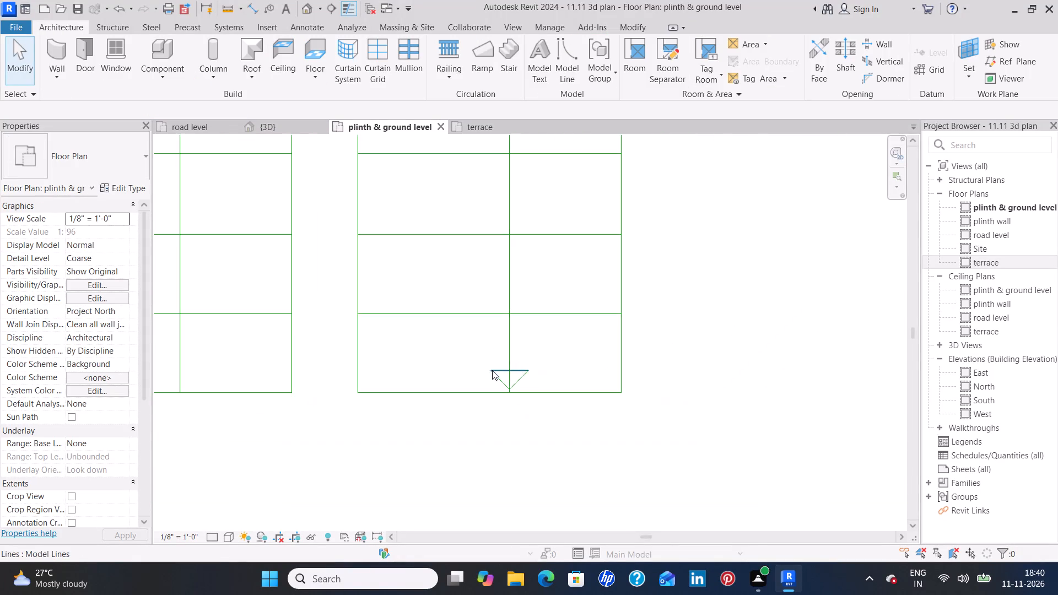
scroll(429, 256, down, 4)
middle_drag(441, 278, 550, 383)
scroll(570, 371, down, 4)
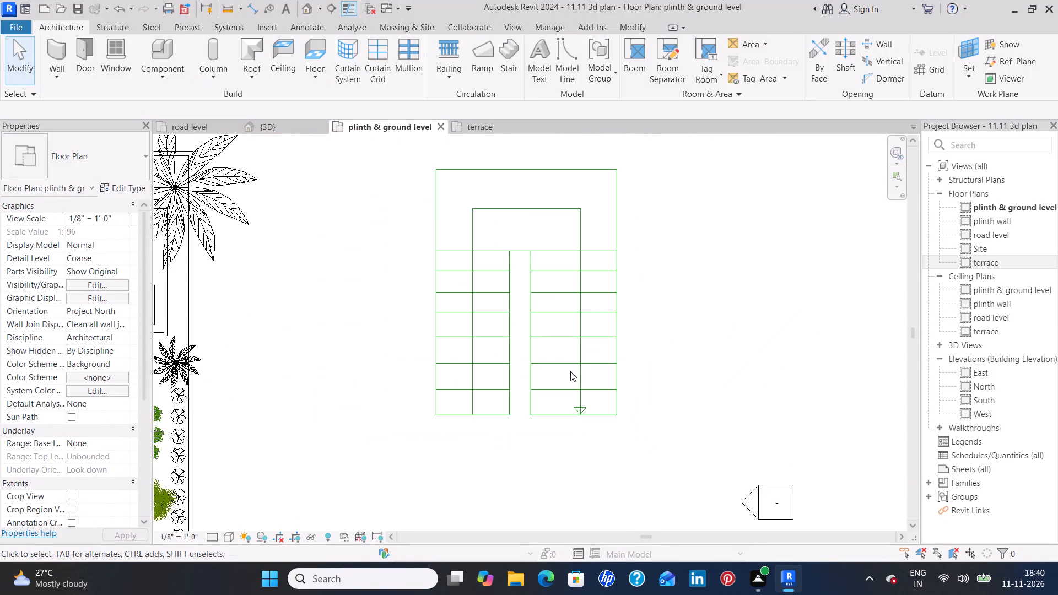
middle_drag(548, 290, 564, 318)
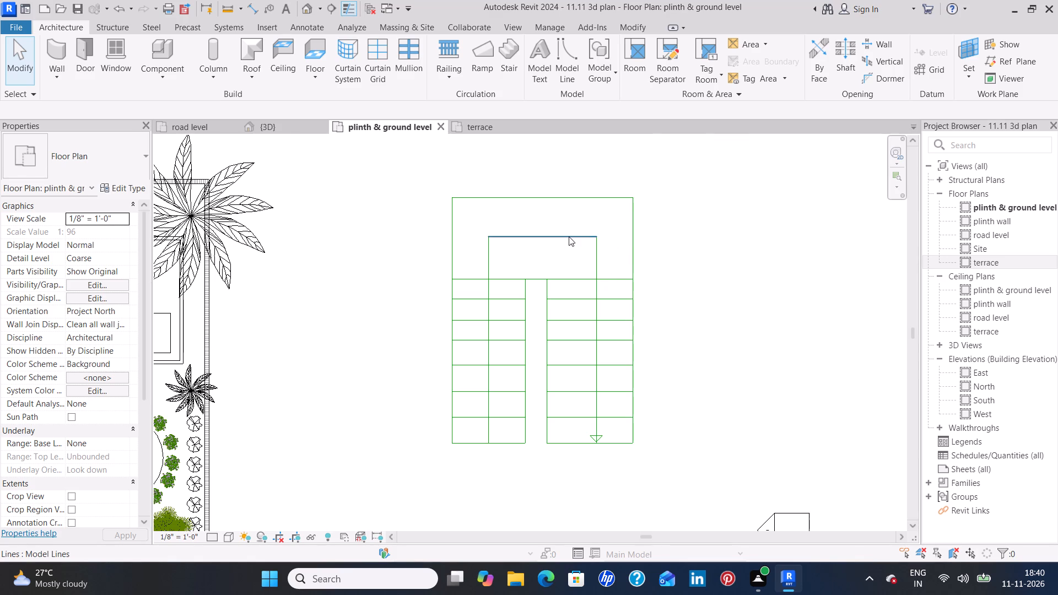
click(473, 277)
right_click(478, 277)
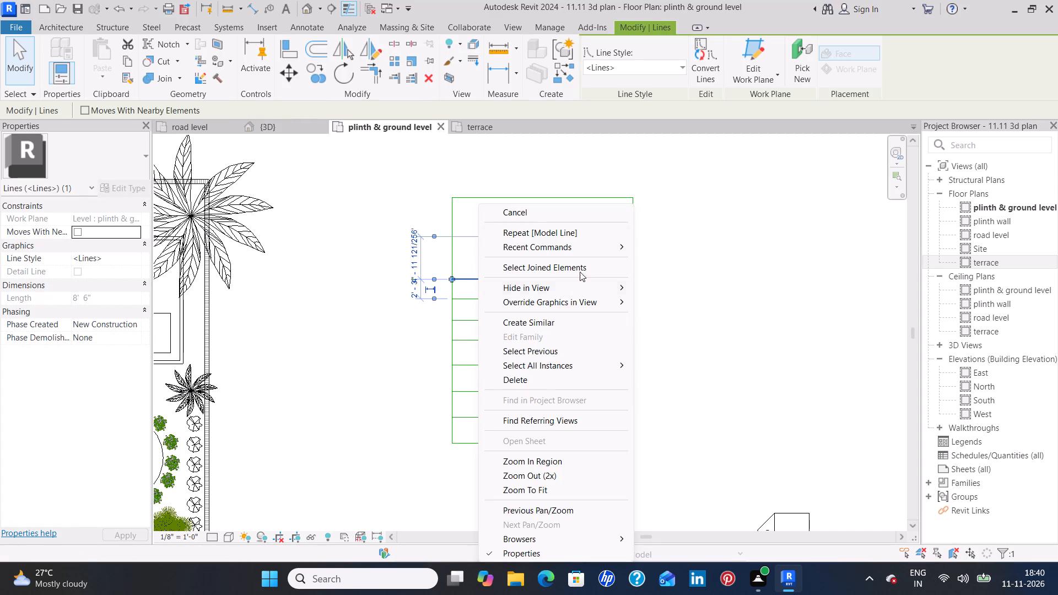
click(697, 353)
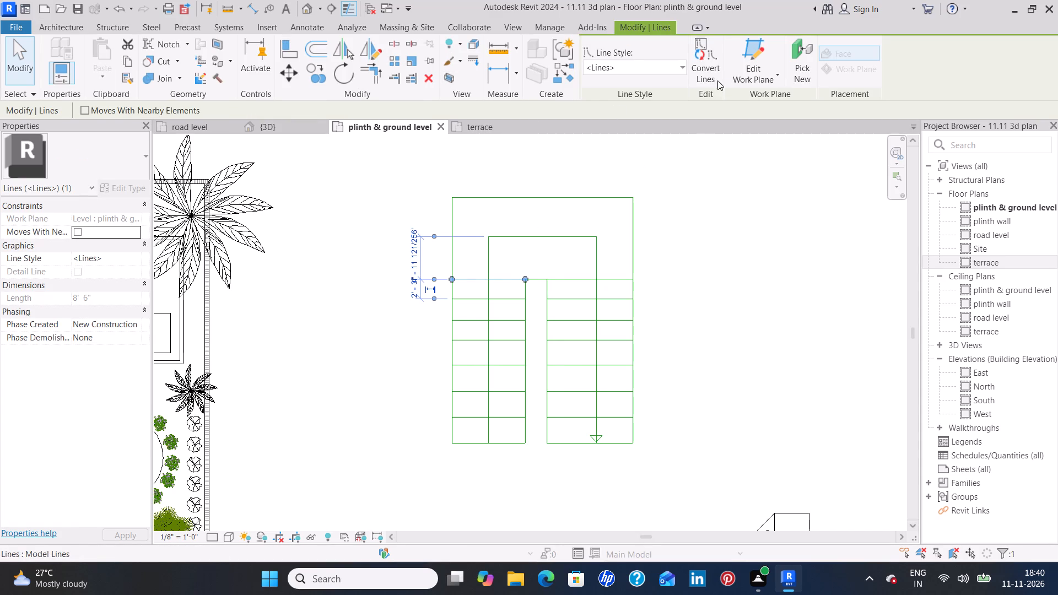
click(672, 68)
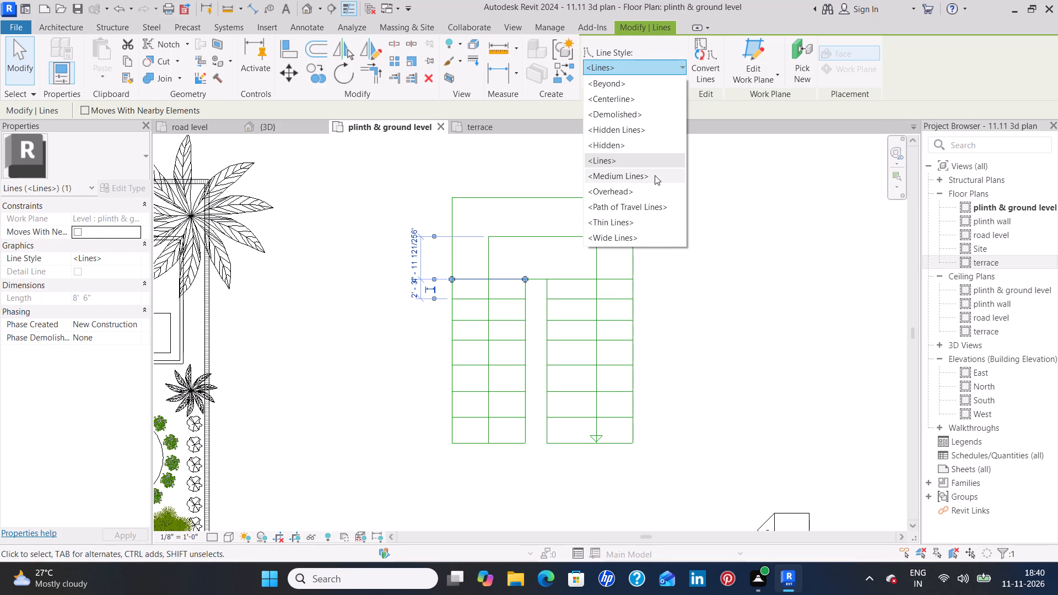
click(649, 237)
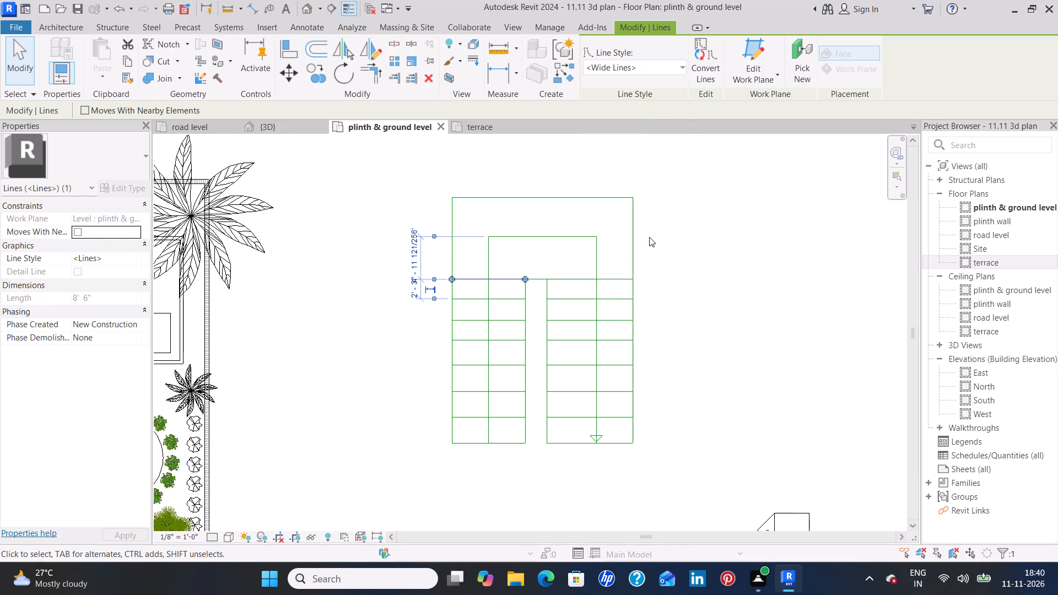
Select all the right flight's tread lines and the left flight's remaining ones together, and set their line style to Wide Lines.
click(565, 279)
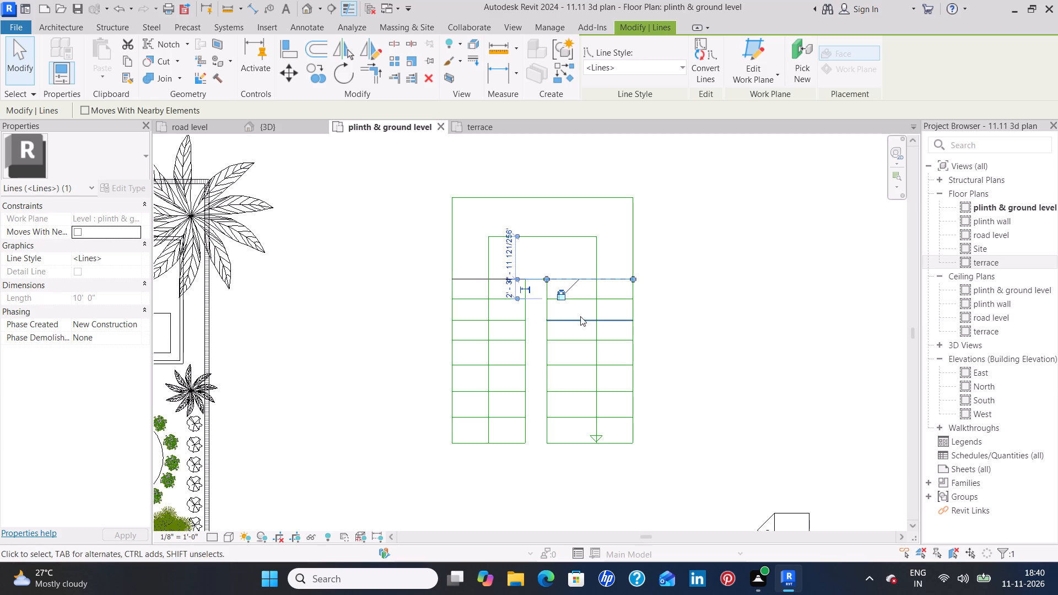
click(627, 68)
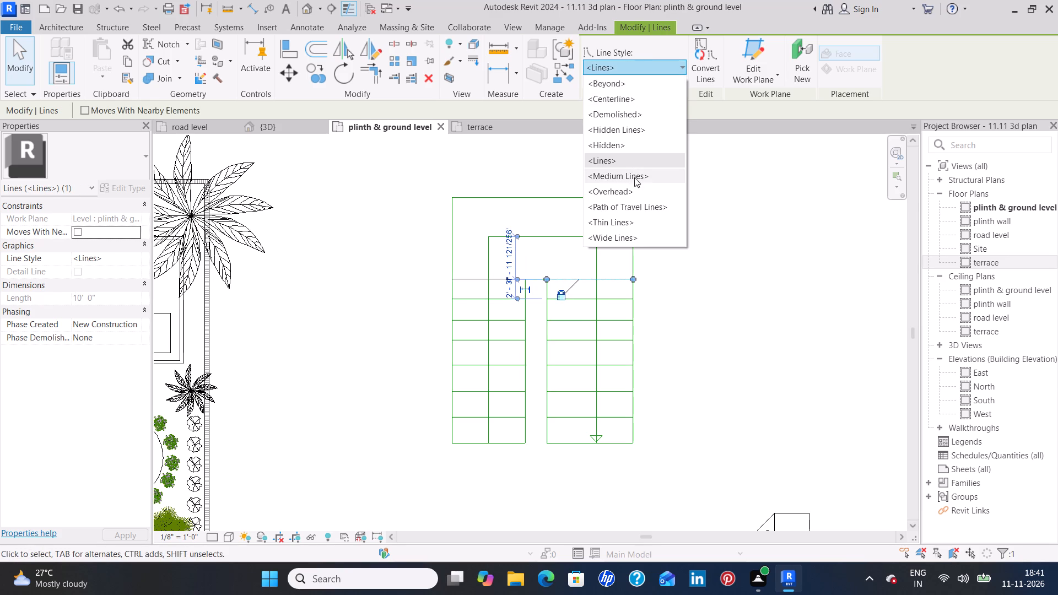
click(431, 193)
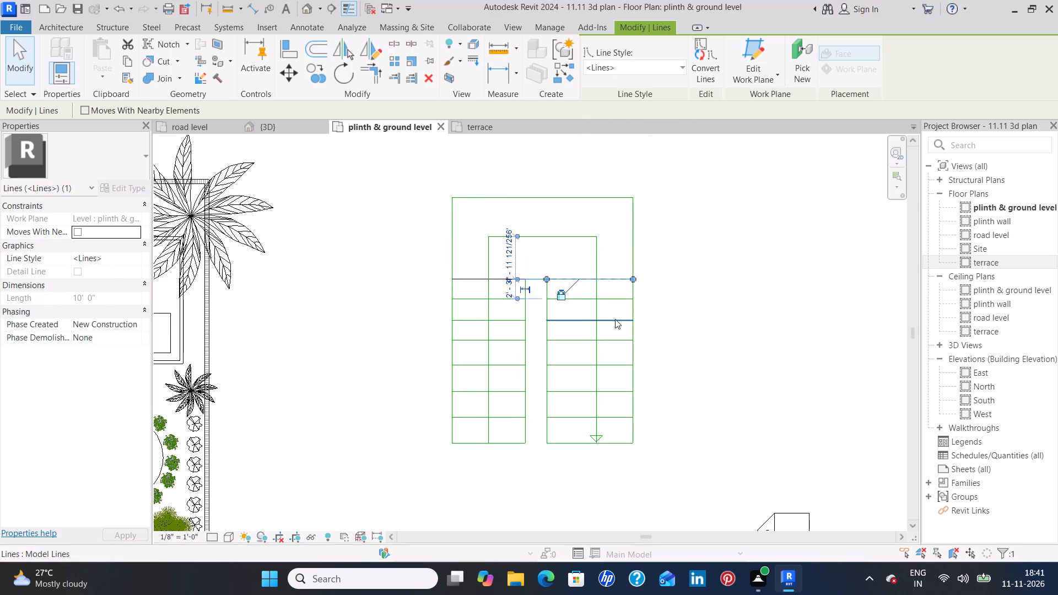
ctrl+click(613, 301)
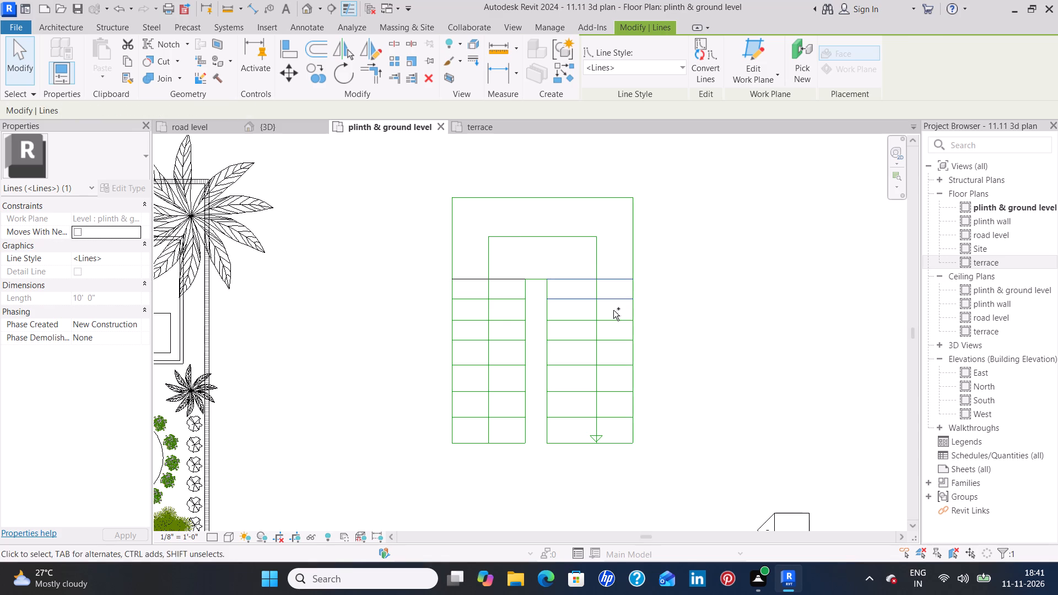
ctrl+click(613, 318)
ctrl+drag(613, 340, 613, 348)
ctrl+click(614, 365)
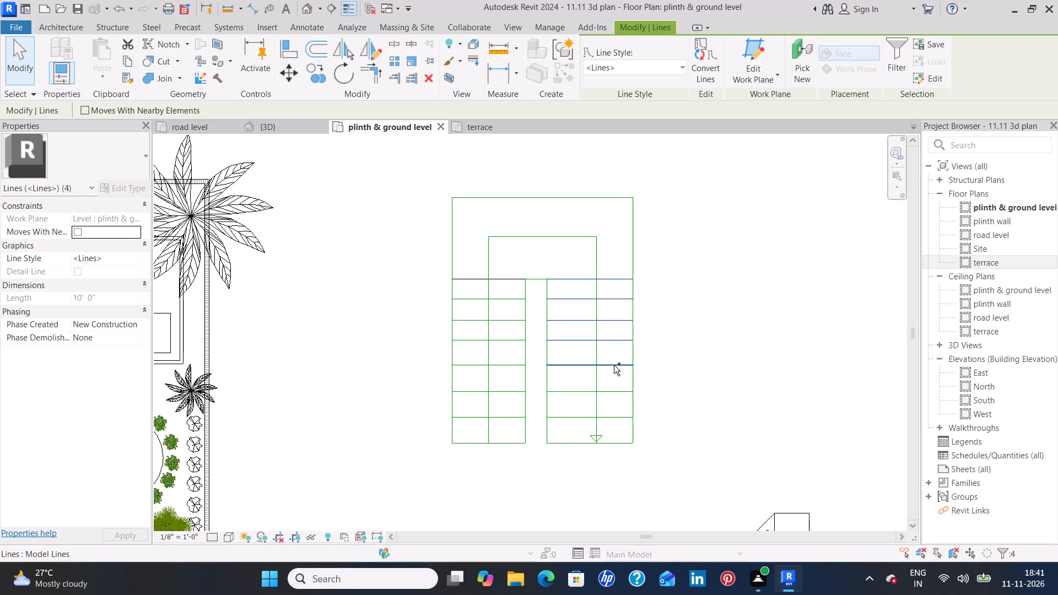
ctrl+click(623, 392)
ctrl+click(616, 415)
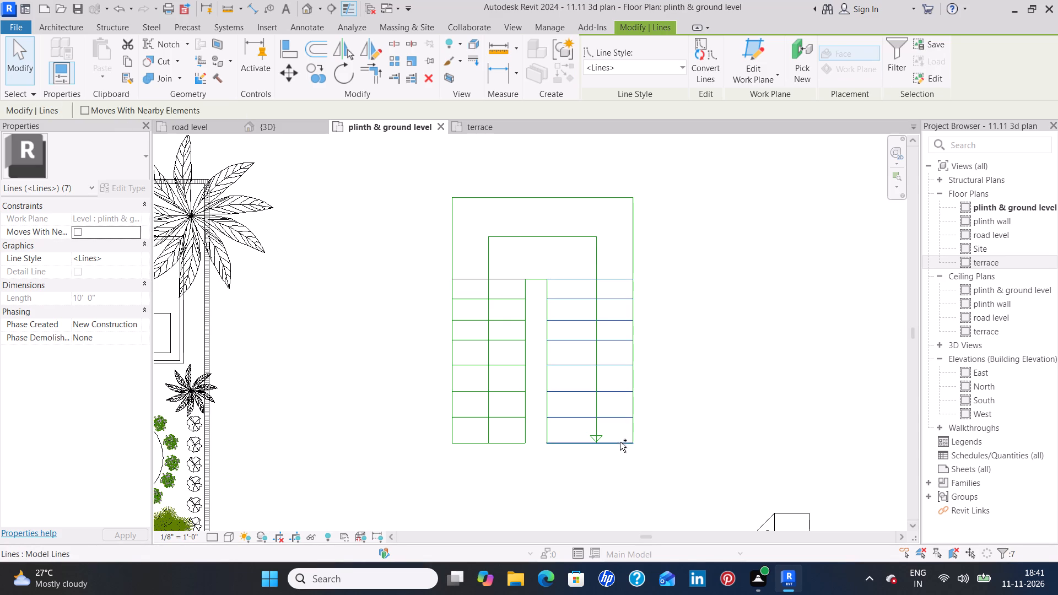
ctrl+click(505, 440)
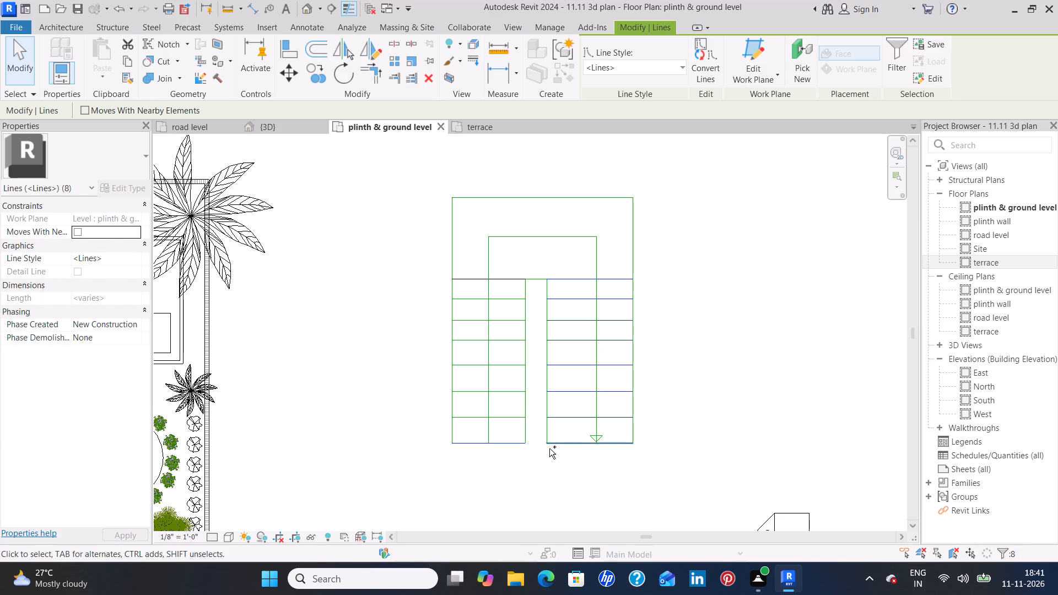
ctrl+click(577, 444)
ctrl+click(506, 418)
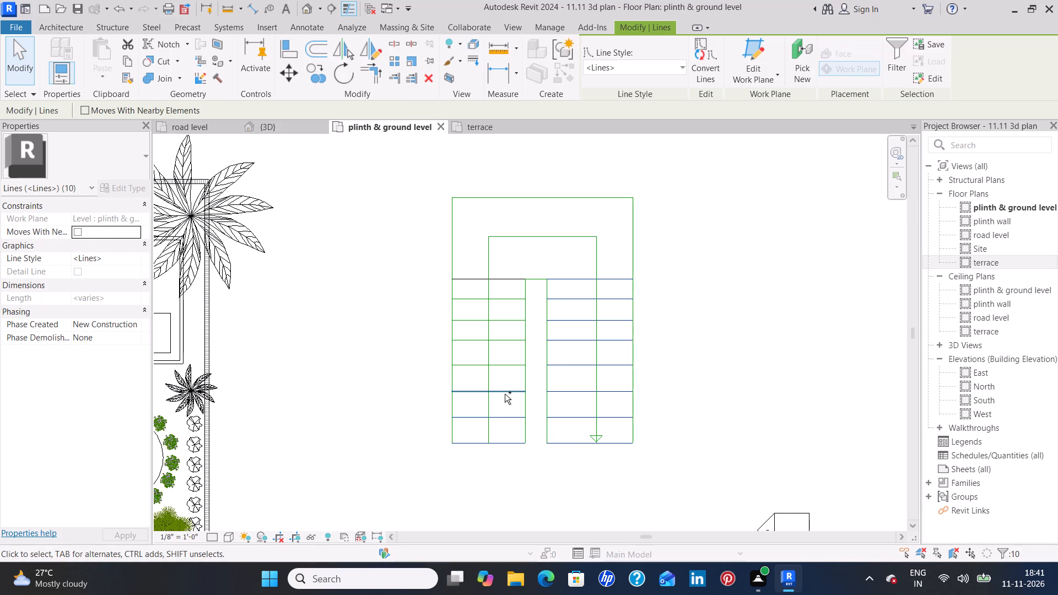
ctrl+click(504, 391)
ctrl+click(510, 363)
ctrl+click(509, 339)
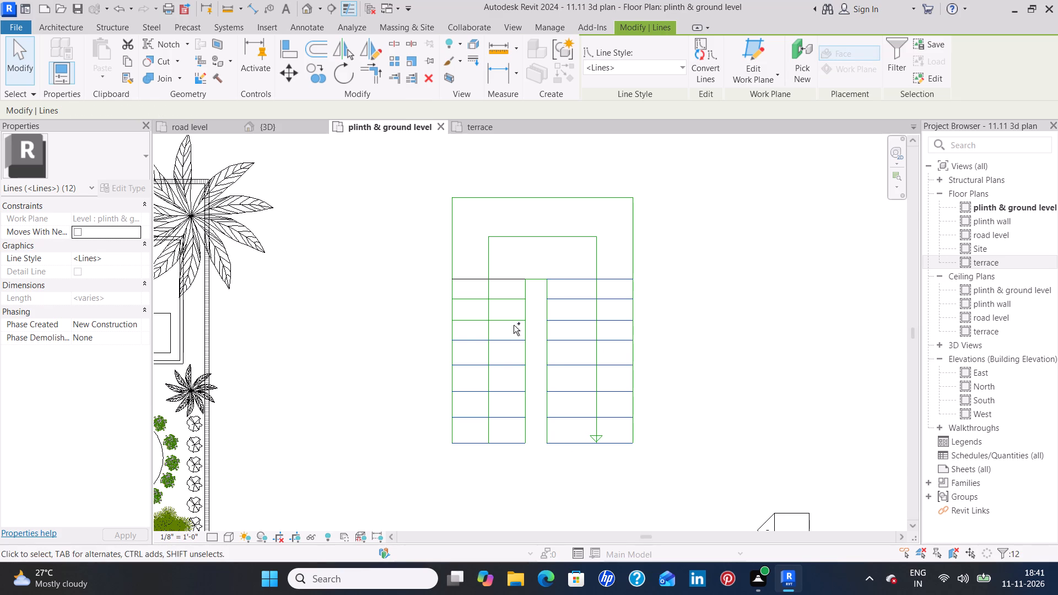
ctrl+click(514, 317)
ctrl+click(509, 300)
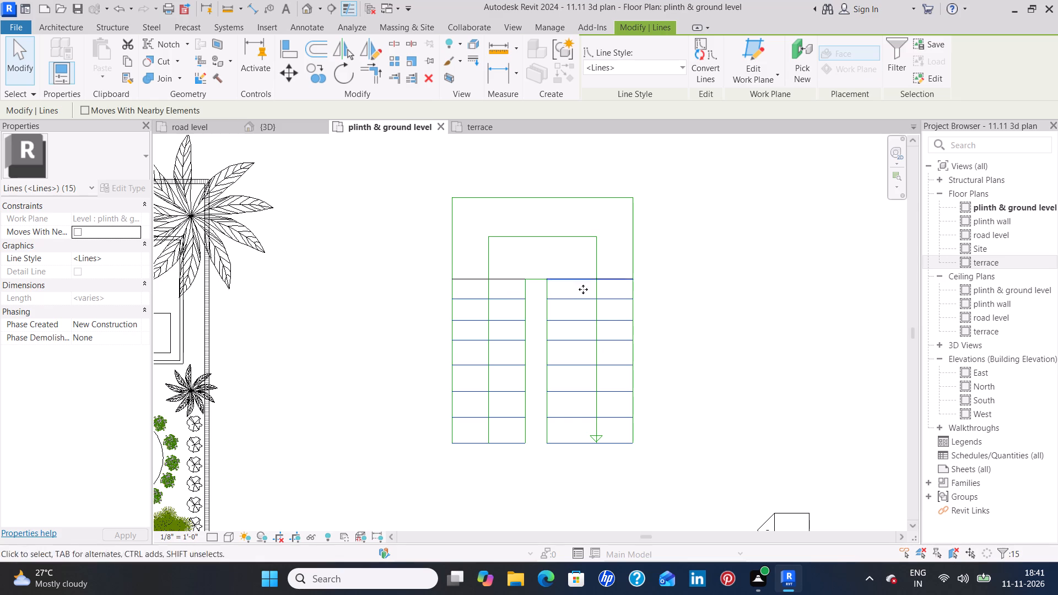
click(634, 66)
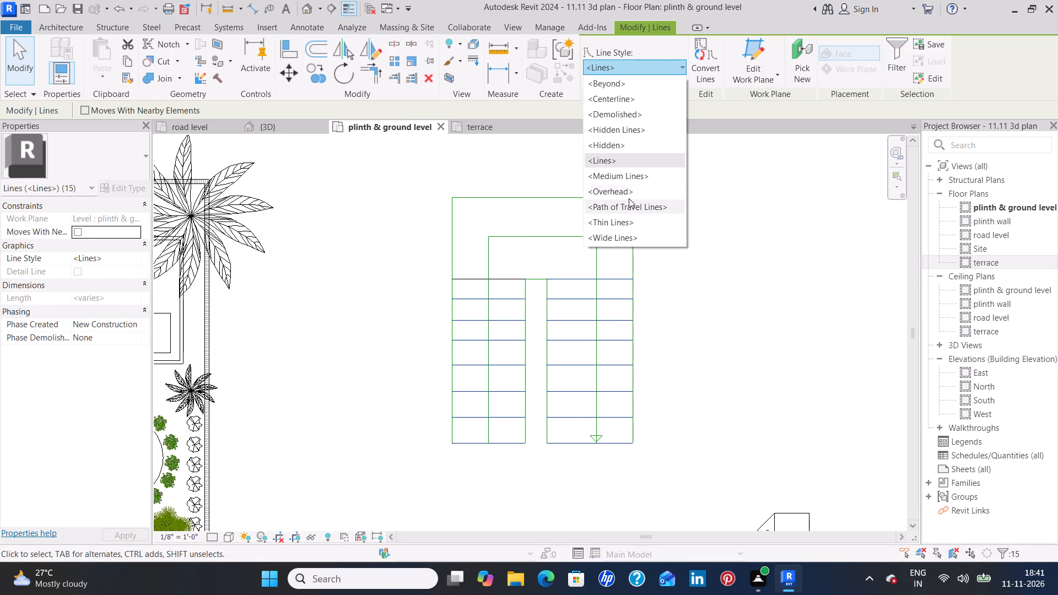
click(629, 245)
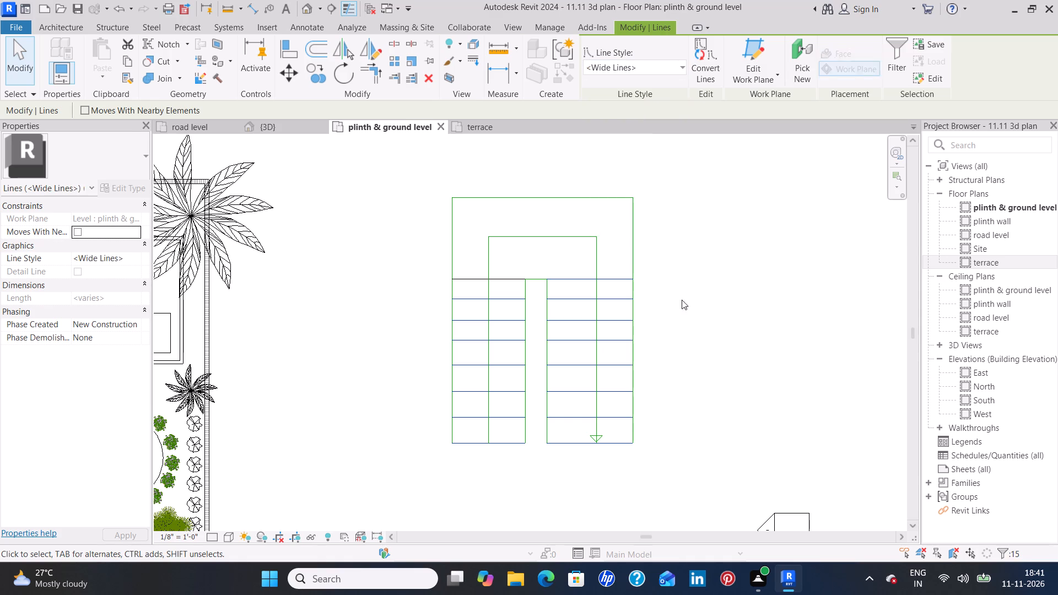
click(684, 310)
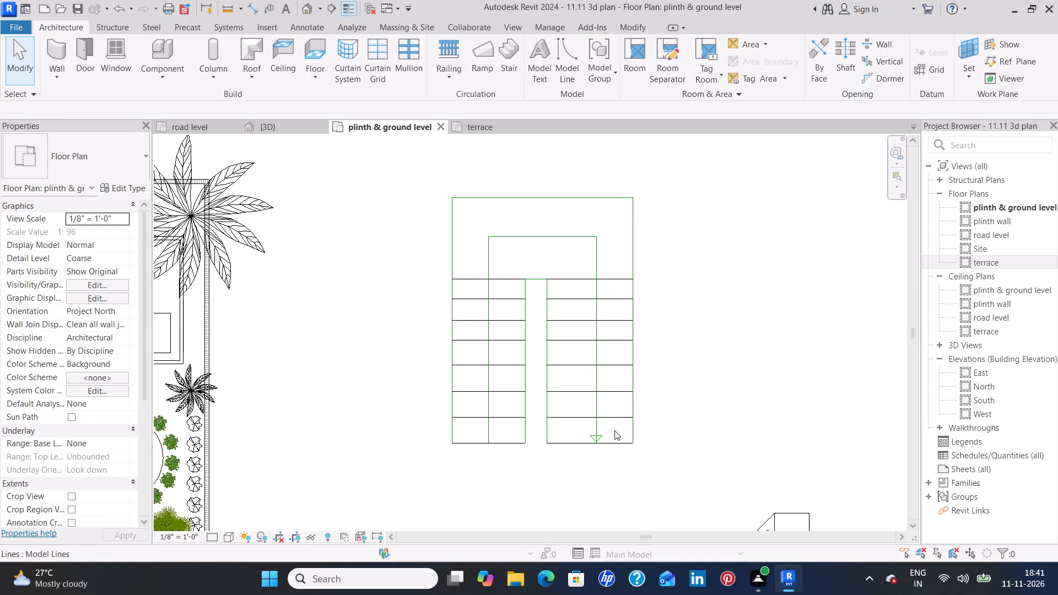
Examine the restyled treads and the outline of the staircase plan, checking the right outer edge line.
scroll(724, 407, up, 2)
middle_drag(694, 296, 697, 300)
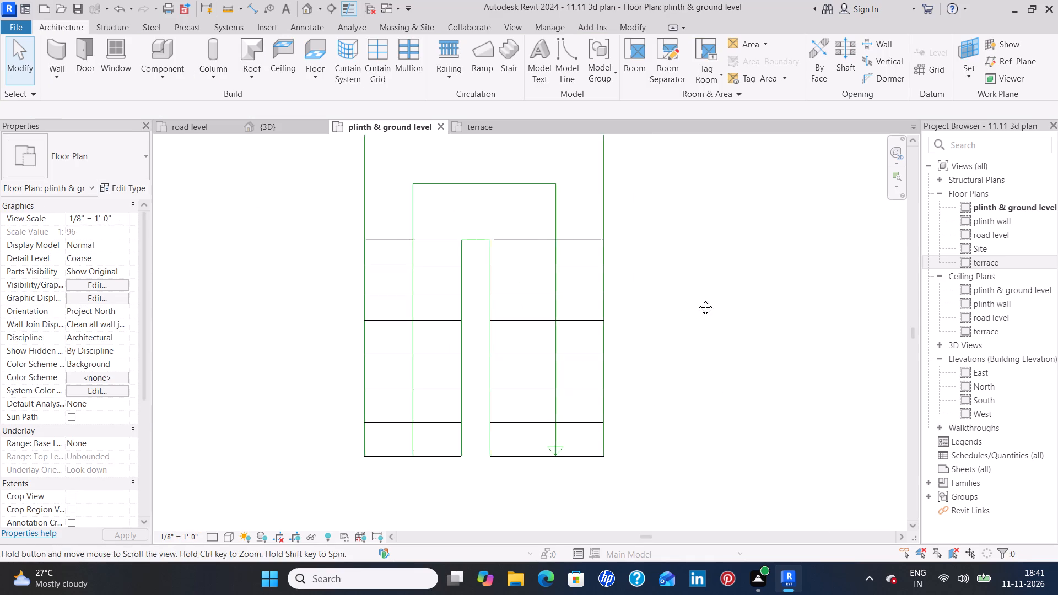
middle_drag(697, 300, 740, 365)
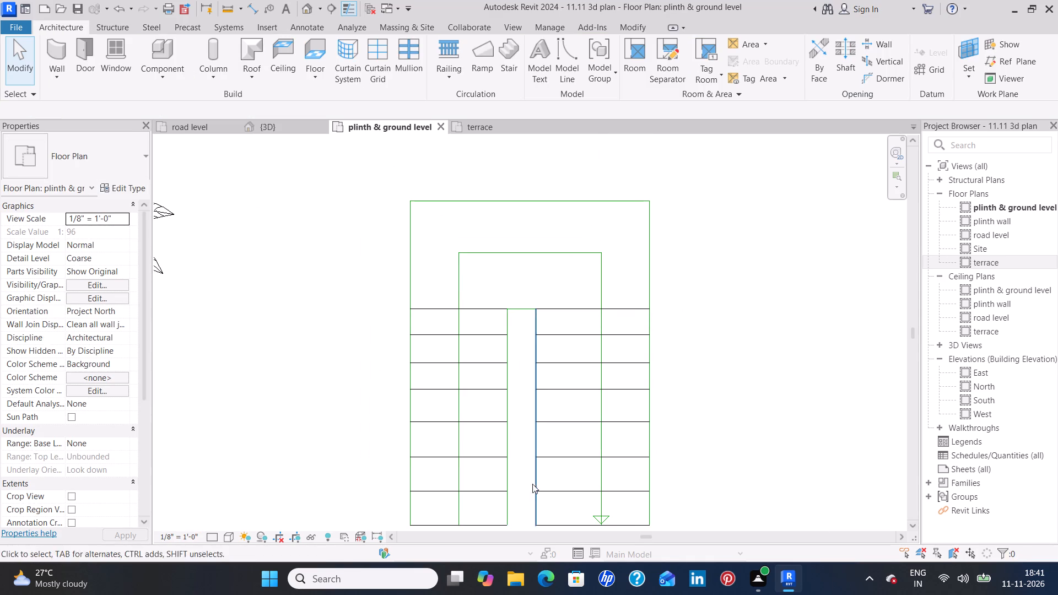
middle_drag(541, 477, 595, 375)
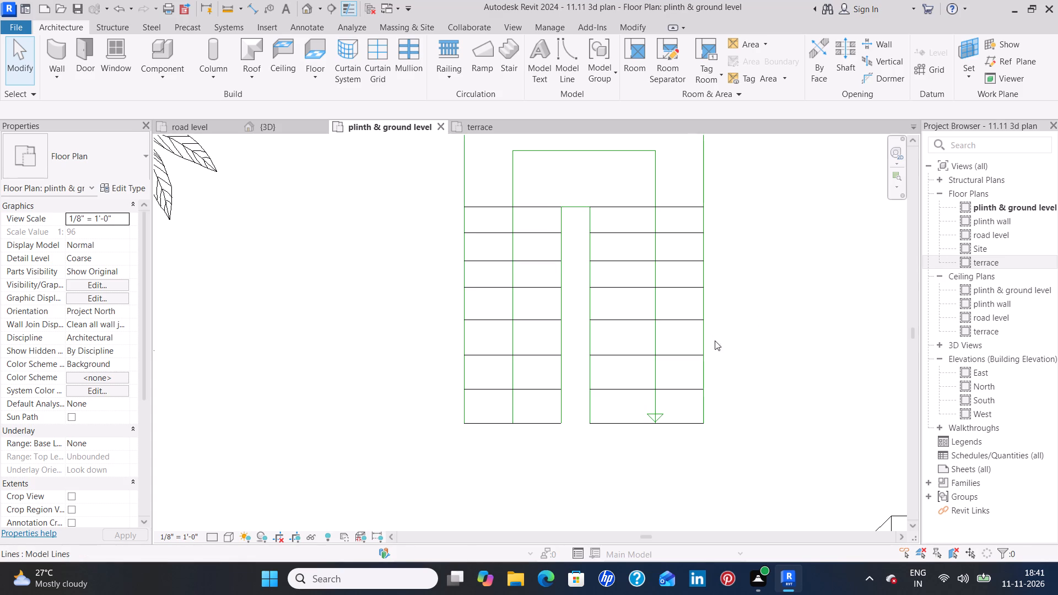
scroll(730, 344, down, 2)
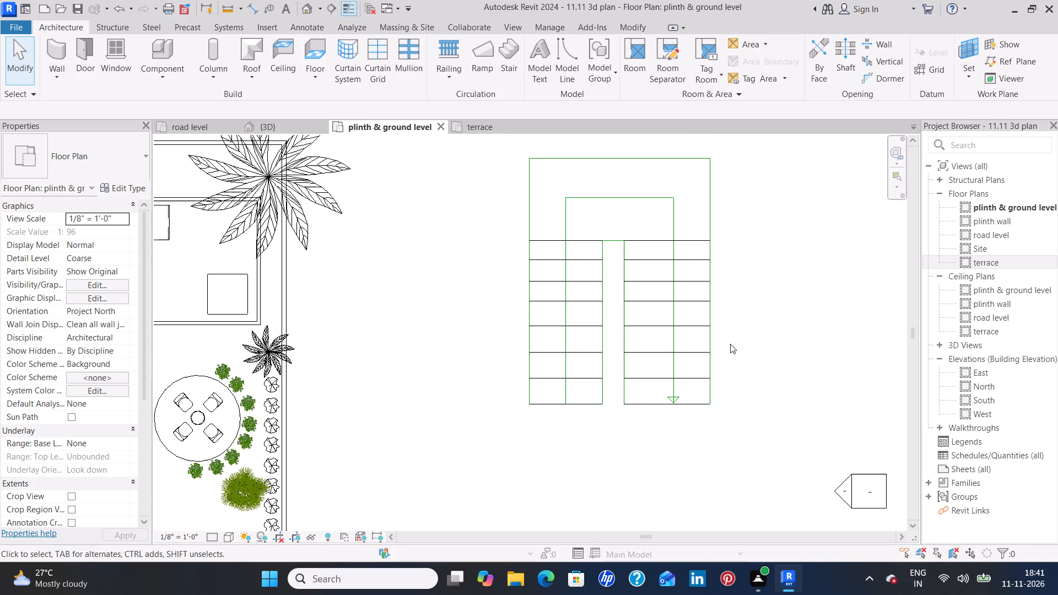
scroll(779, 269, up, 2)
middle_drag(768, 253, 773, 290)
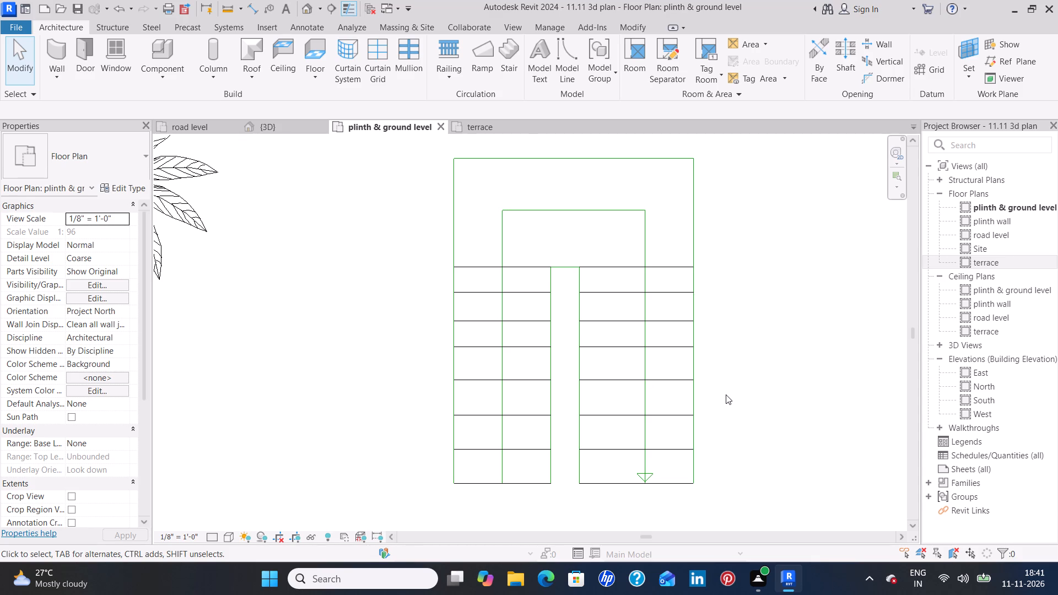
scroll(725, 394, up, 1)
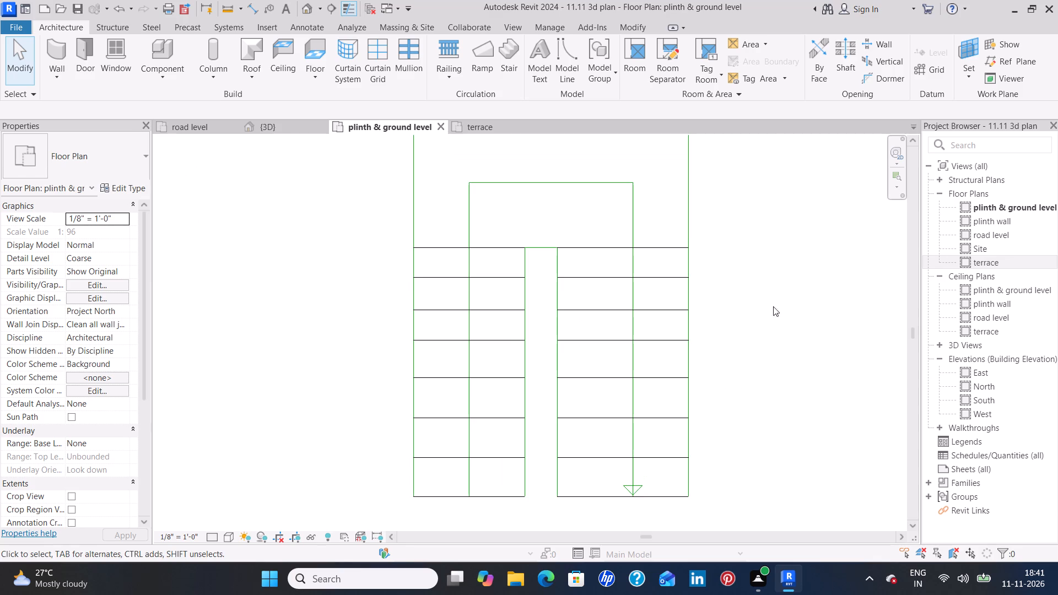
middle_drag(774, 283, 768, 336)
scroll(767, 337, down, 1)
middle_drag(763, 369, 763, 345)
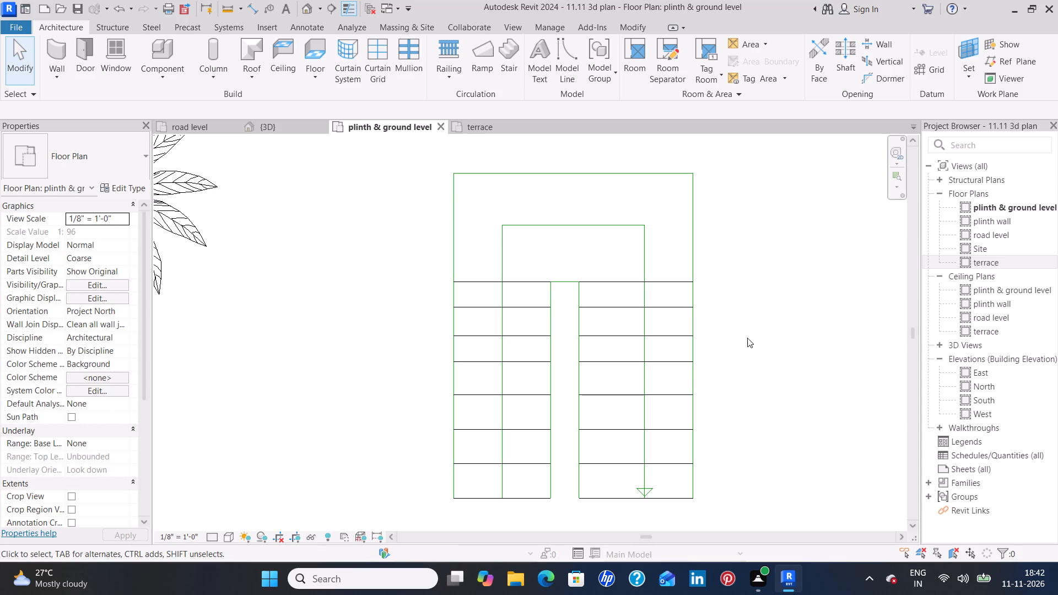
click(693, 210)
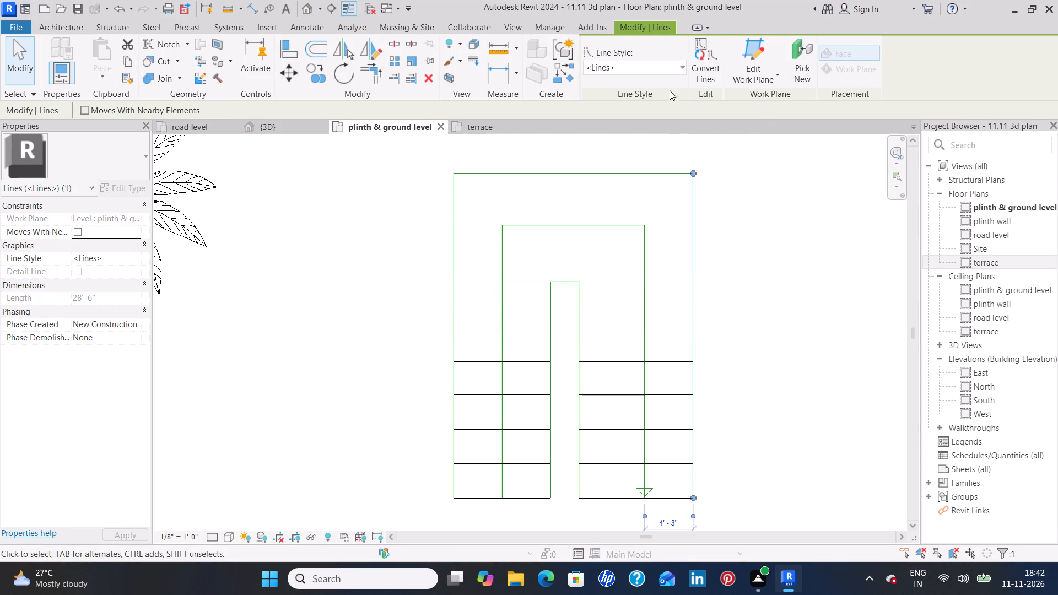
click(755, 236)
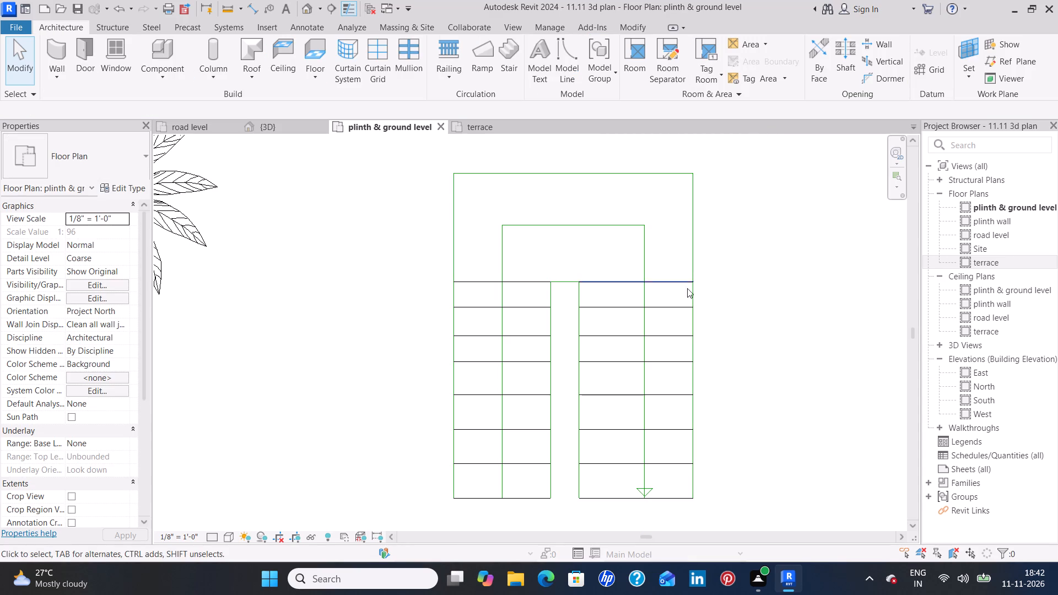
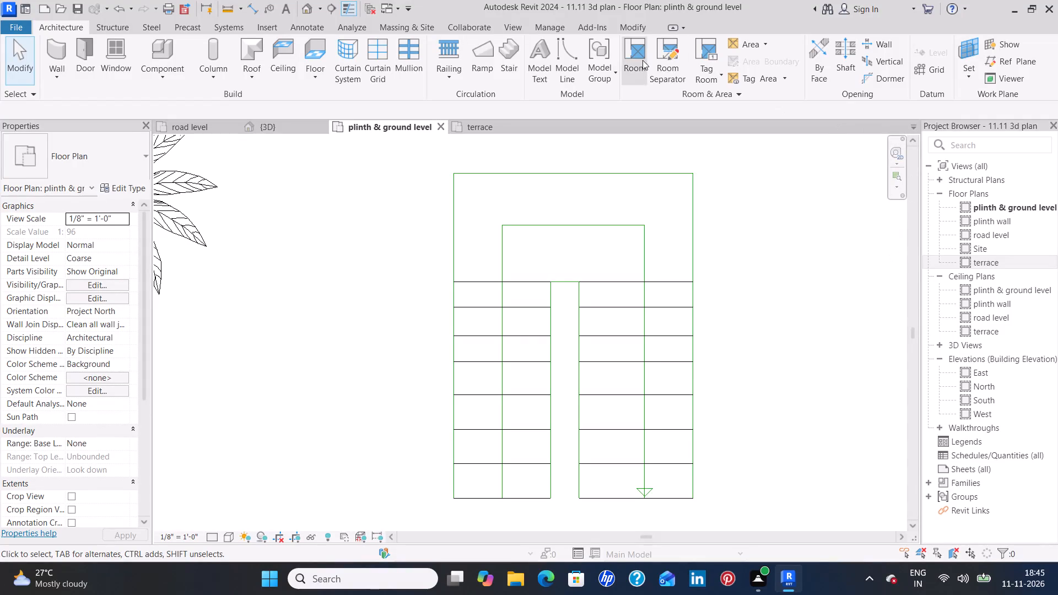
Start a new stair on the plinth & ground level plan and begin sketching its run boundary.
click(513, 66)
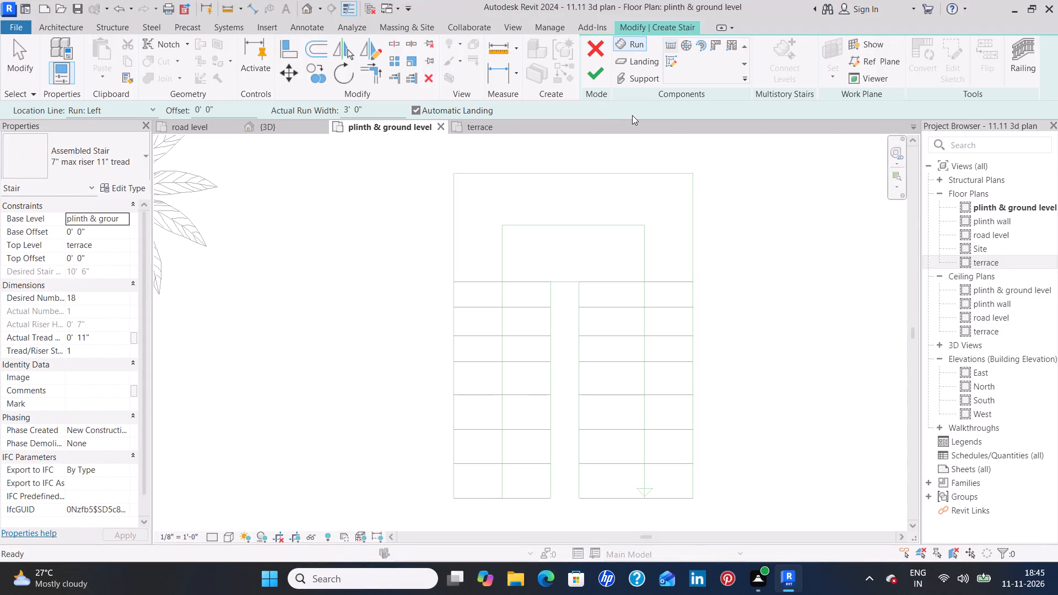
click(666, 62)
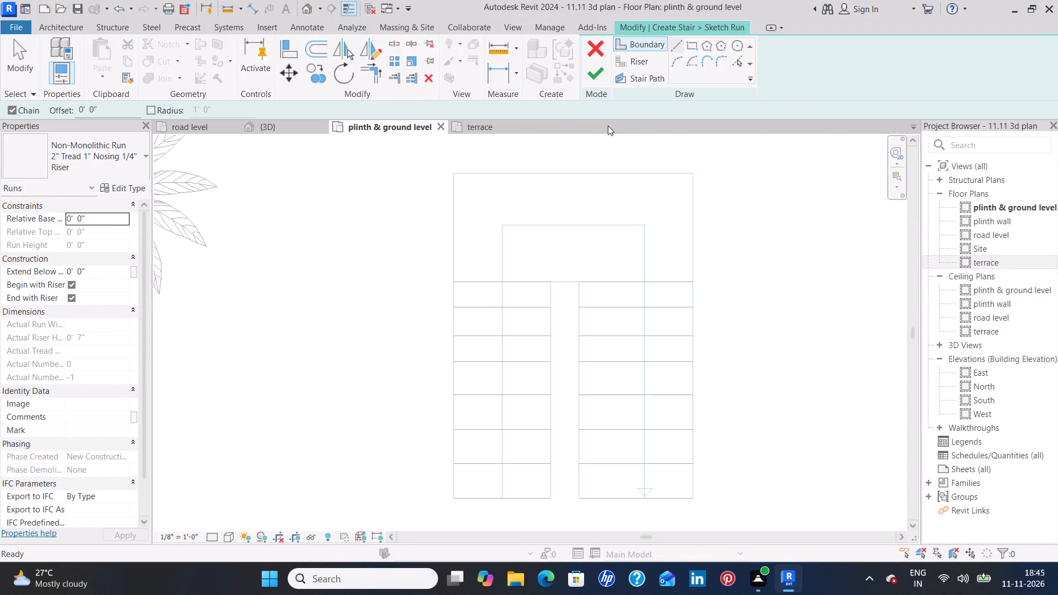
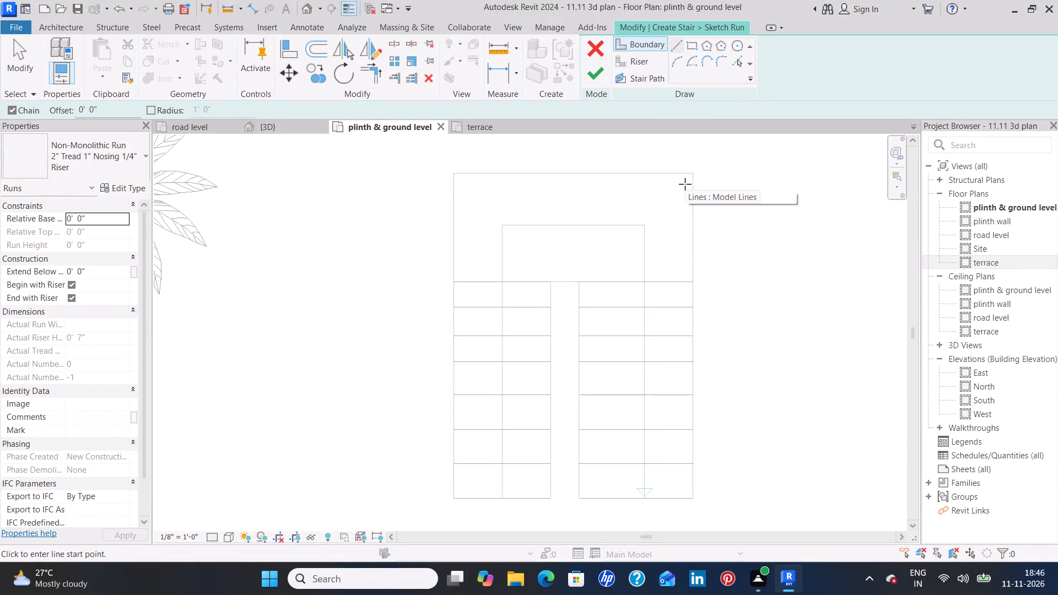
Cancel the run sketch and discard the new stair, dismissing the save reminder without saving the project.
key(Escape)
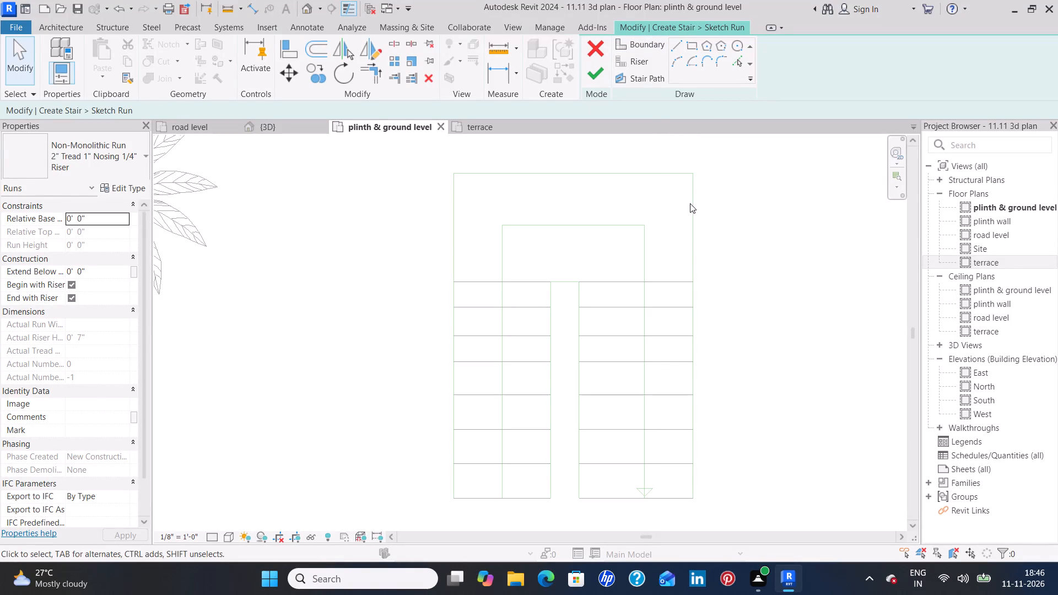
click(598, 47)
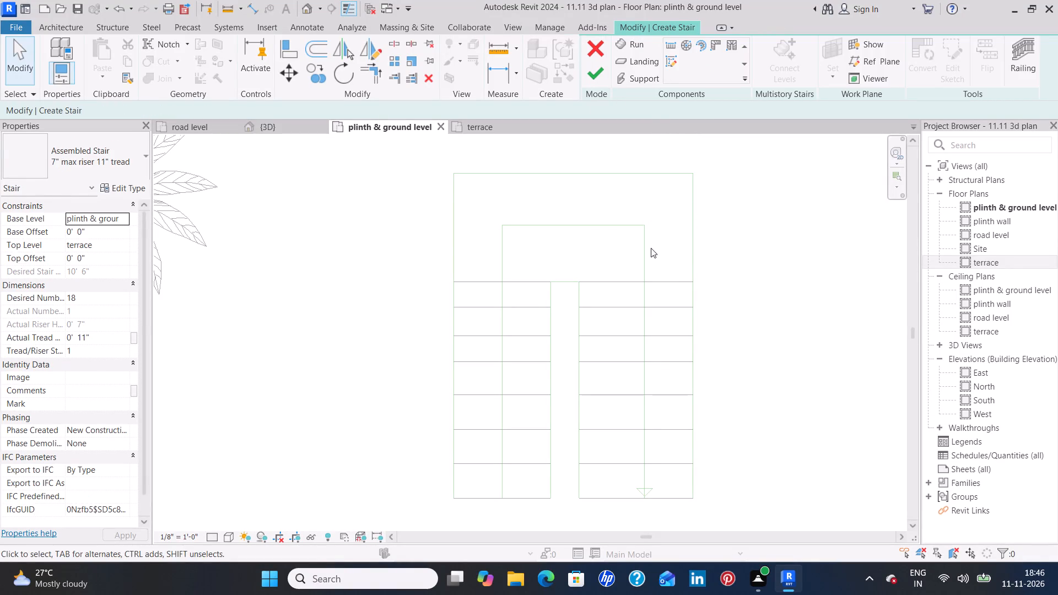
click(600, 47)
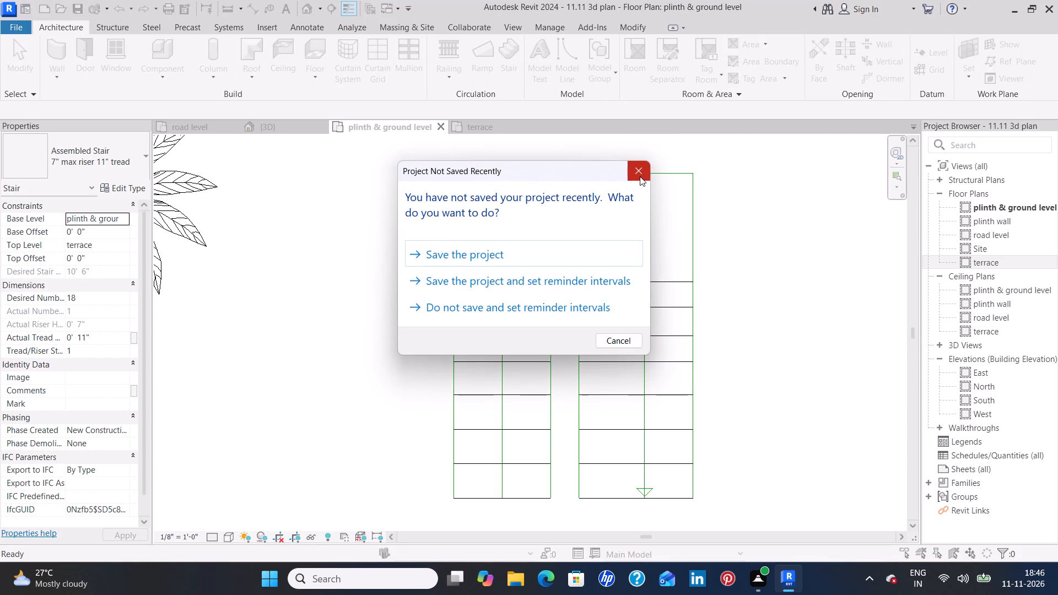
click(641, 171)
Delete all the model lines of the drafted two-flight staircase plan beside the ground floor plan.
drag(725, 519, 724, 520)
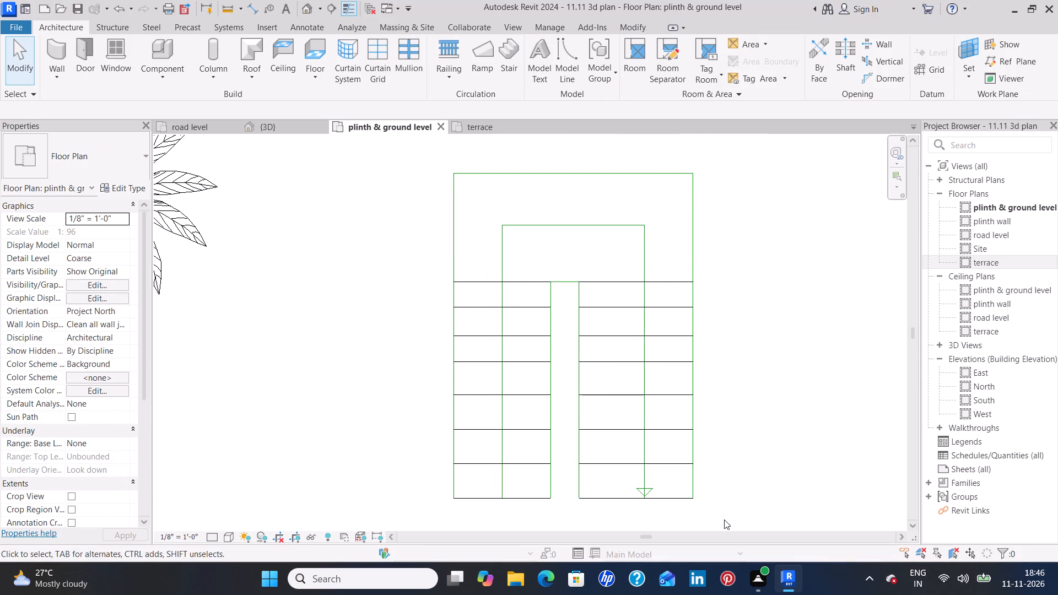
drag(724, 520, 401, 153)
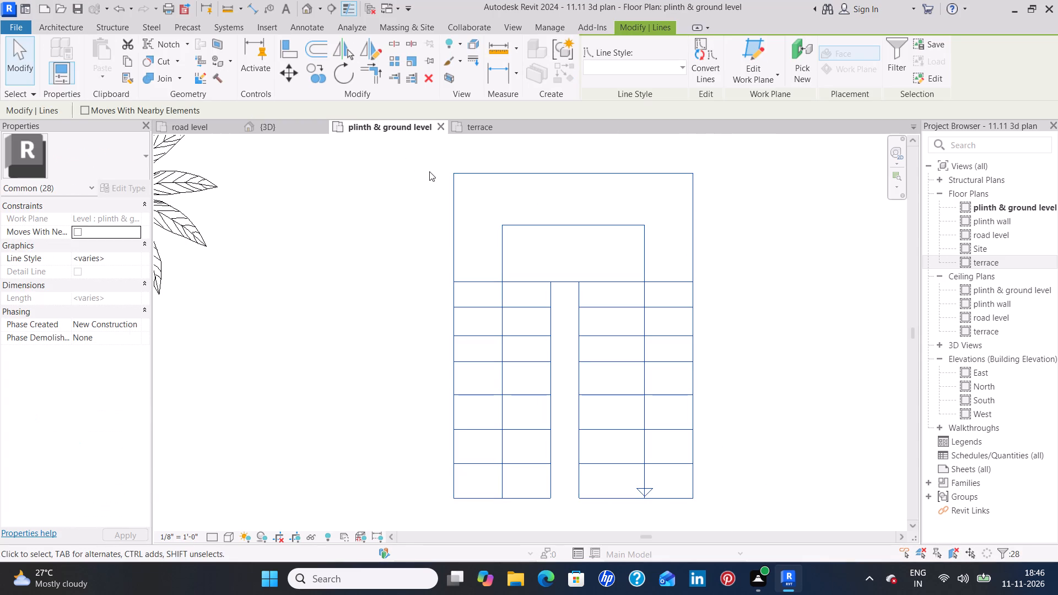
key(Delete)
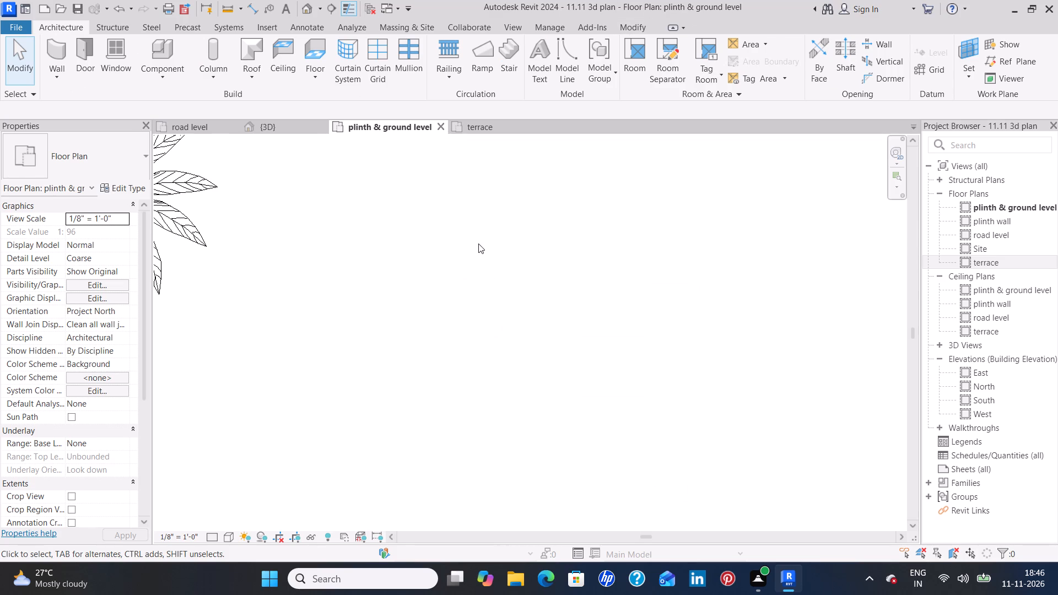
Examine the overall house and garden layout on the plinth & ground level plan and the road level plan.
scroll(474, 245, down, 5)
middle_drag(413, 280, 726, 313)
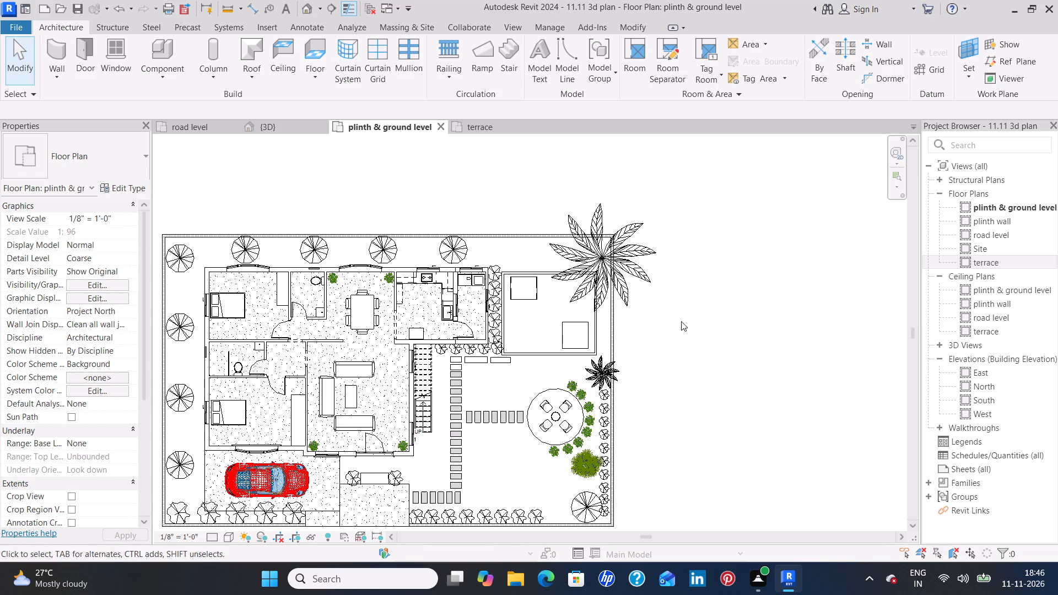
middle_drag(506, 383, 547, 310)
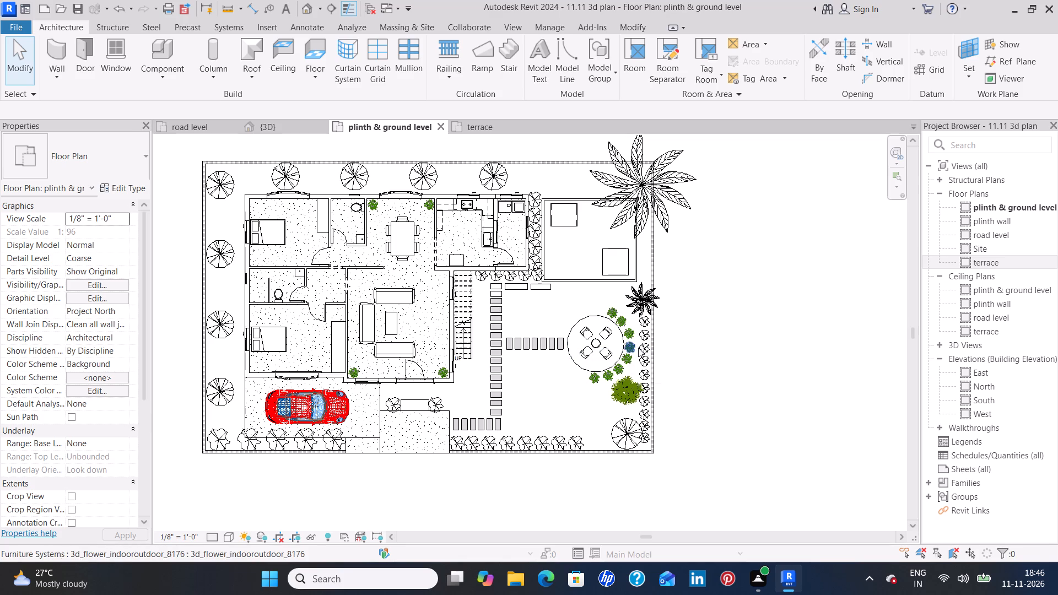
click(195, 127)
scroll(584, 302, down, 2)
middle_drag(727, 343, 714, 347)
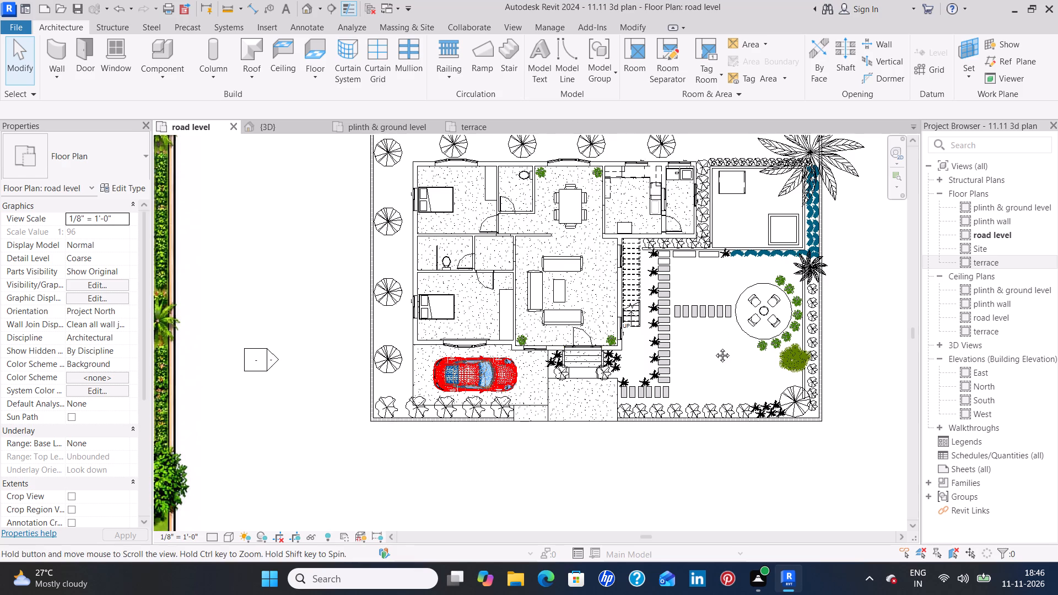
middle_drag(714, 347, 684, 347)
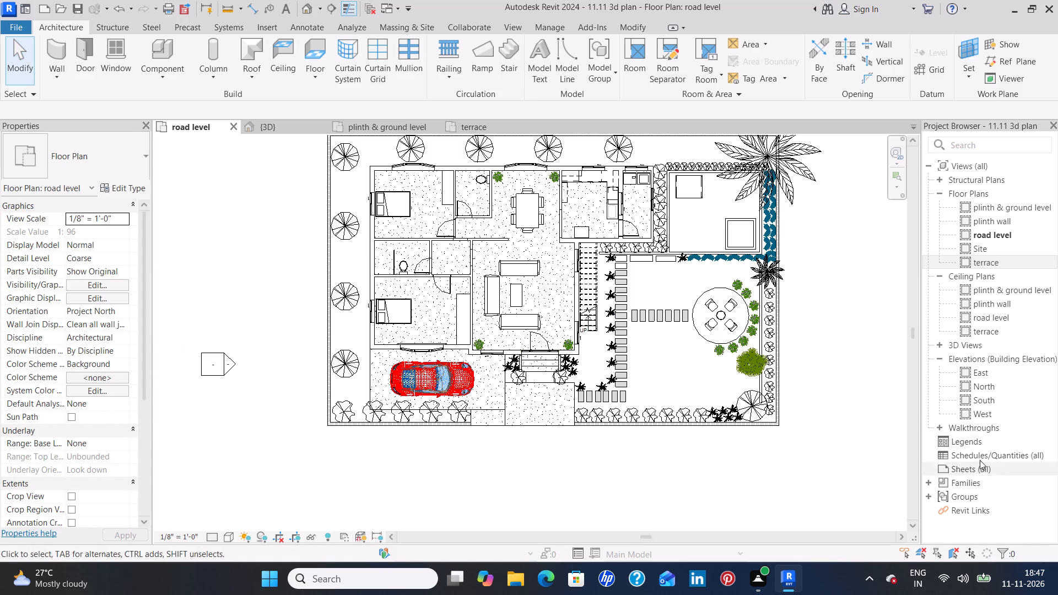
scroll(716, 339, up, 1)
scroll(712, 291, up, 3)
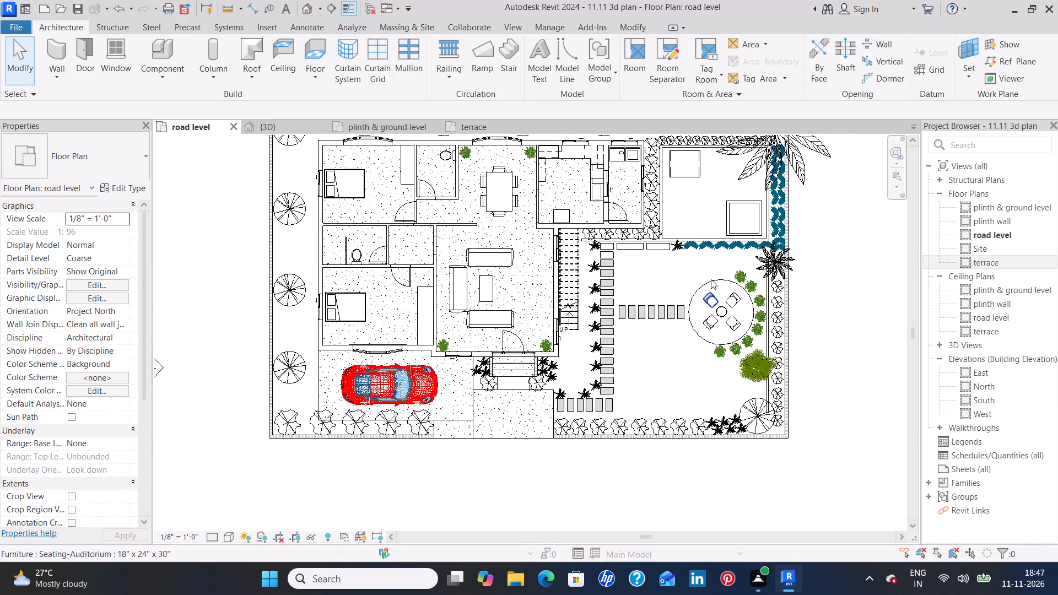
scroll(711, 279, up, 1)
scroll(707, 270, down, 3)
scroll(795, 250, down, 2)
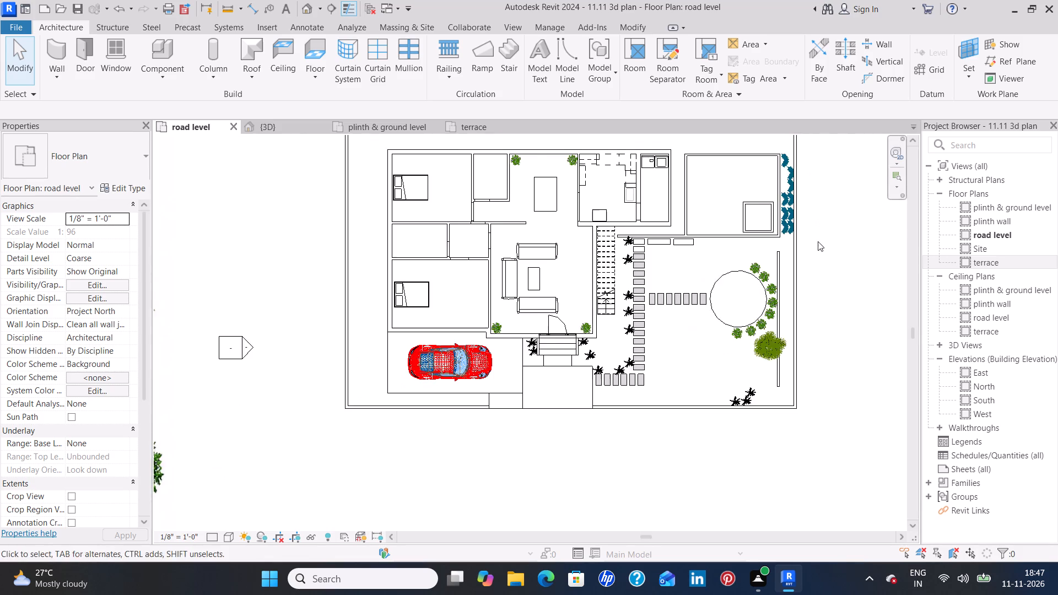
middle_drag(816, 241, 549, 336)
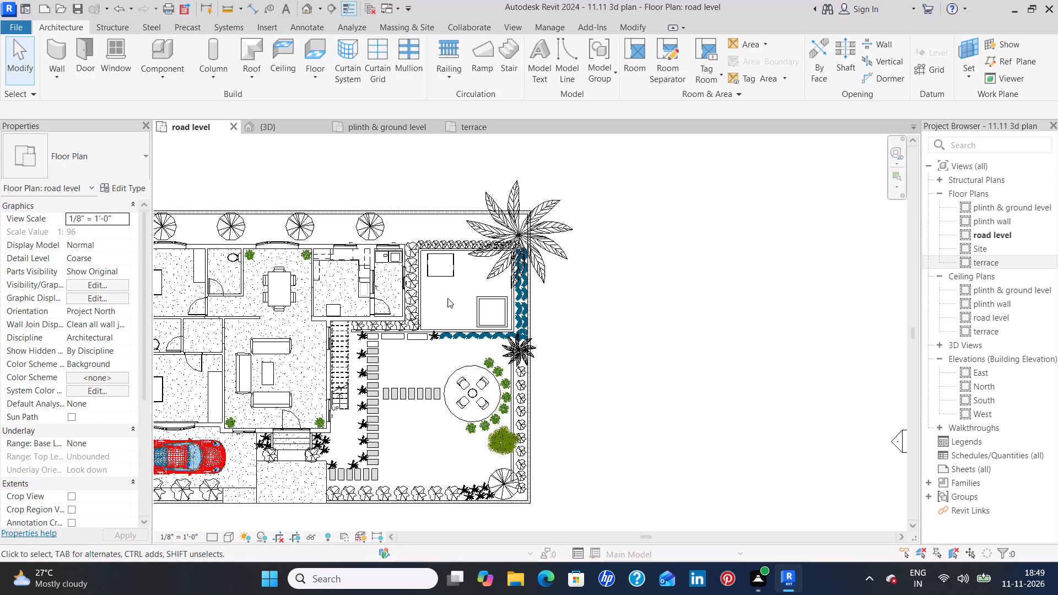
Examine the double row of shrubs along the boundary wall beside the palm tree on the road level plan.
scroll(447, 298, up, 6)
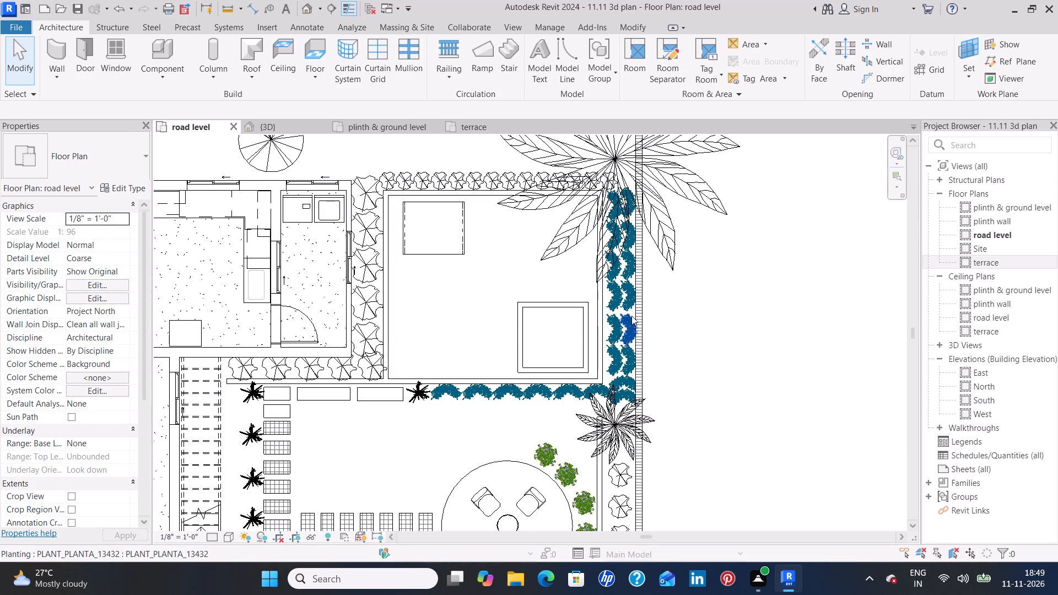
scroll(628, 310, up, 8)
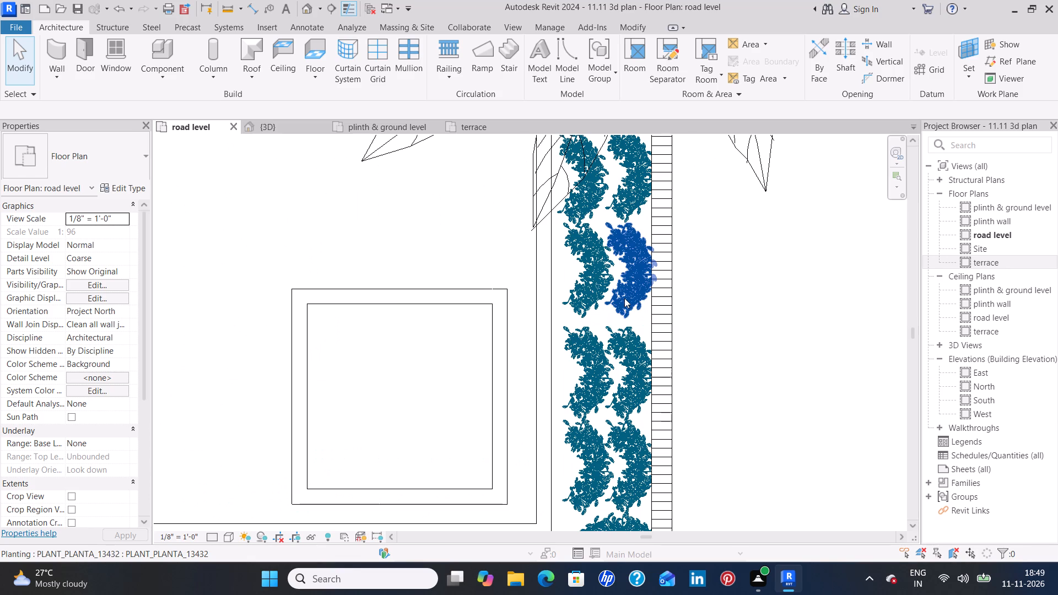
click(624, 298)
click(471, 251)
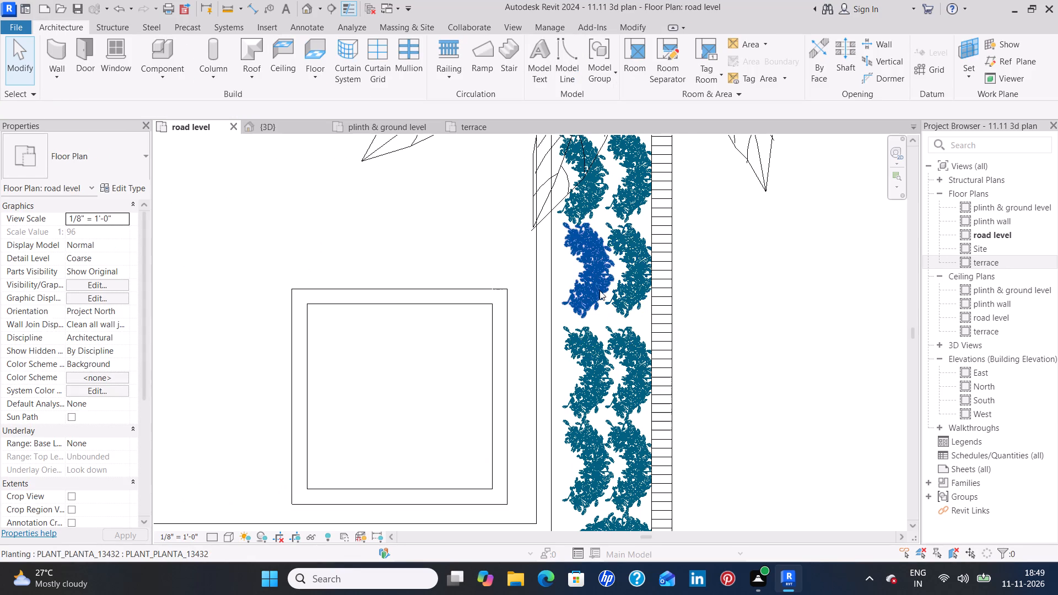
scroll(596, 292, up, 20)
scroll(600, 275, up, 11)
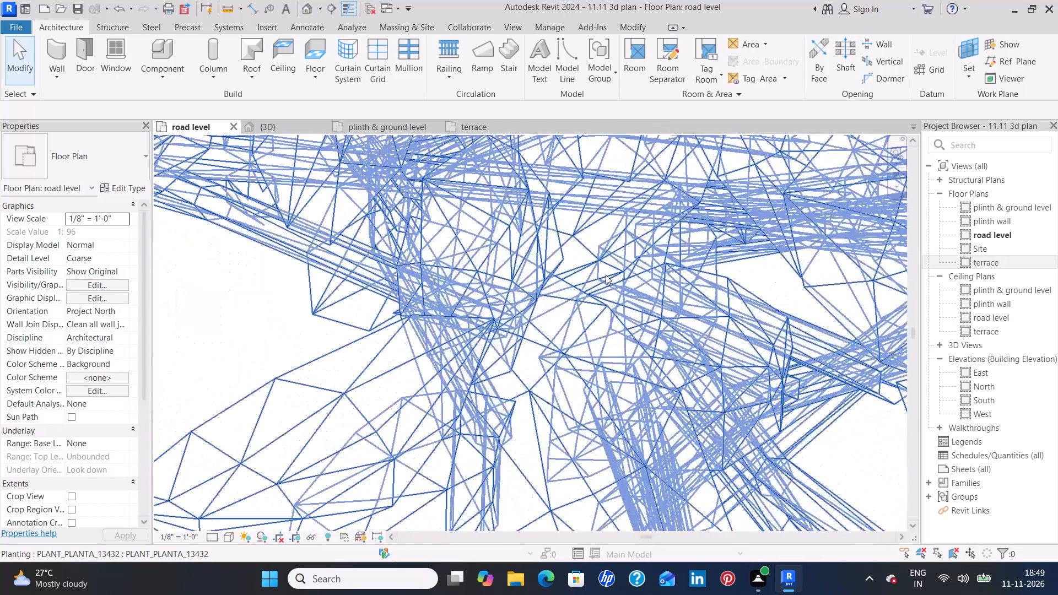
scroll(606, 275, down, 20)
scroll(606, 275, down, 2)
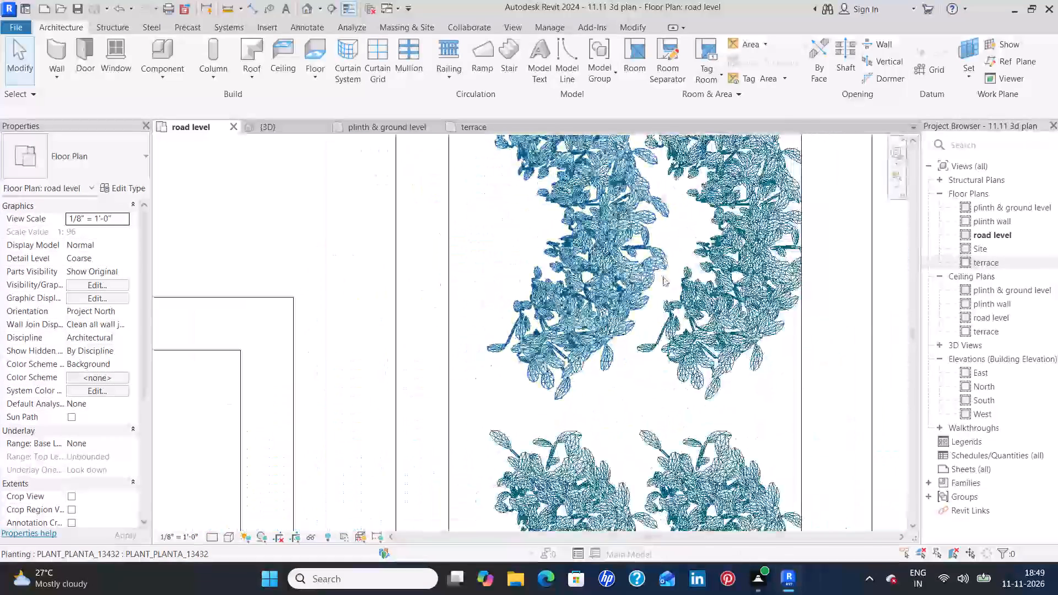
scroll(706, 286, up, 17)
scroll(710, 281, down, 3)
scroll(710, 281, up, 3)
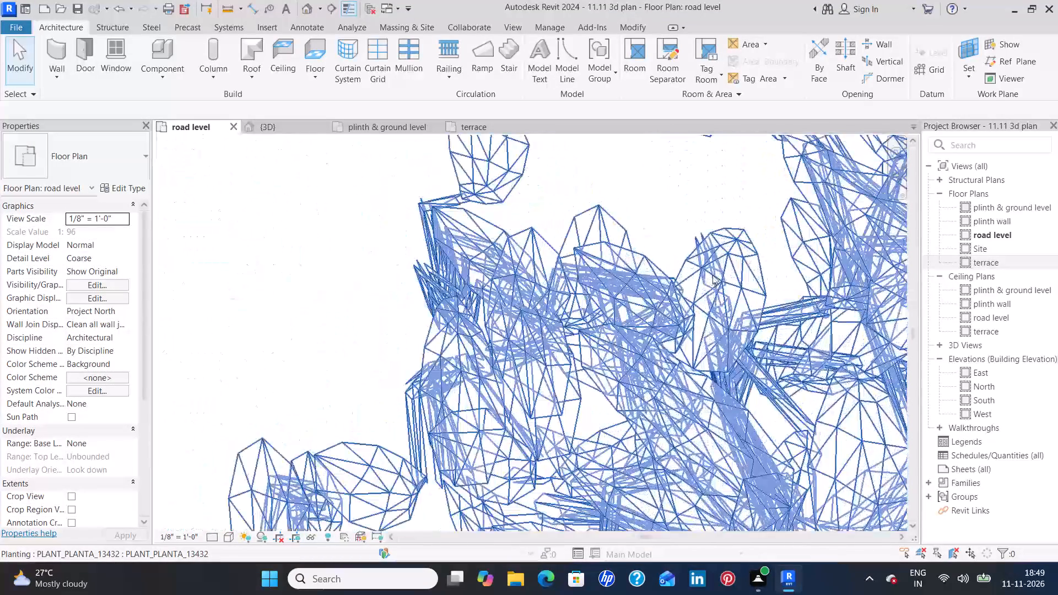
scroll(715, 274, up, 9)
scroll(719, 267, down, 10)
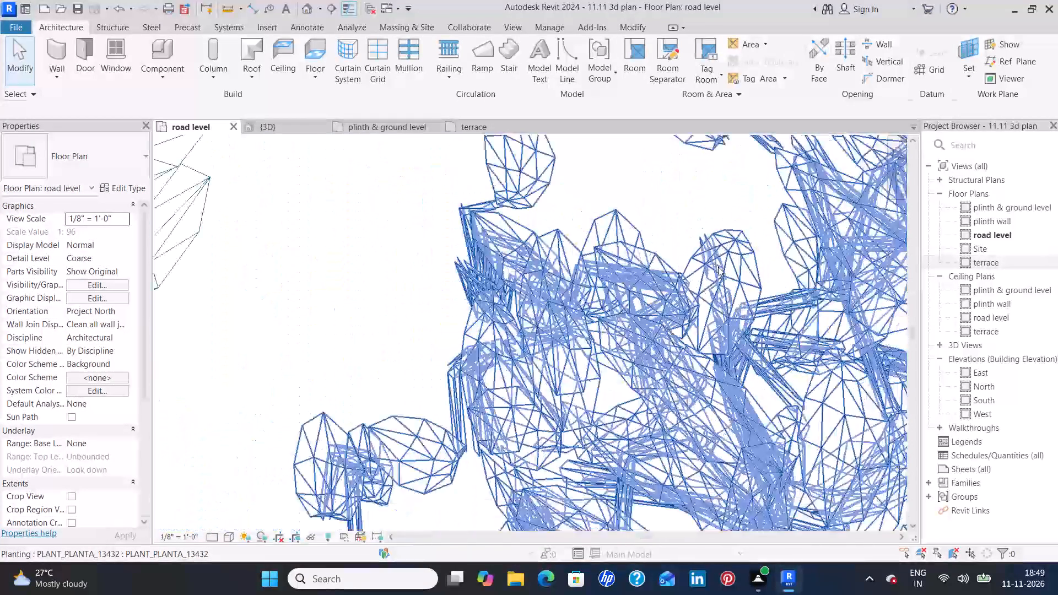
scroll(718, 267, up, 18)
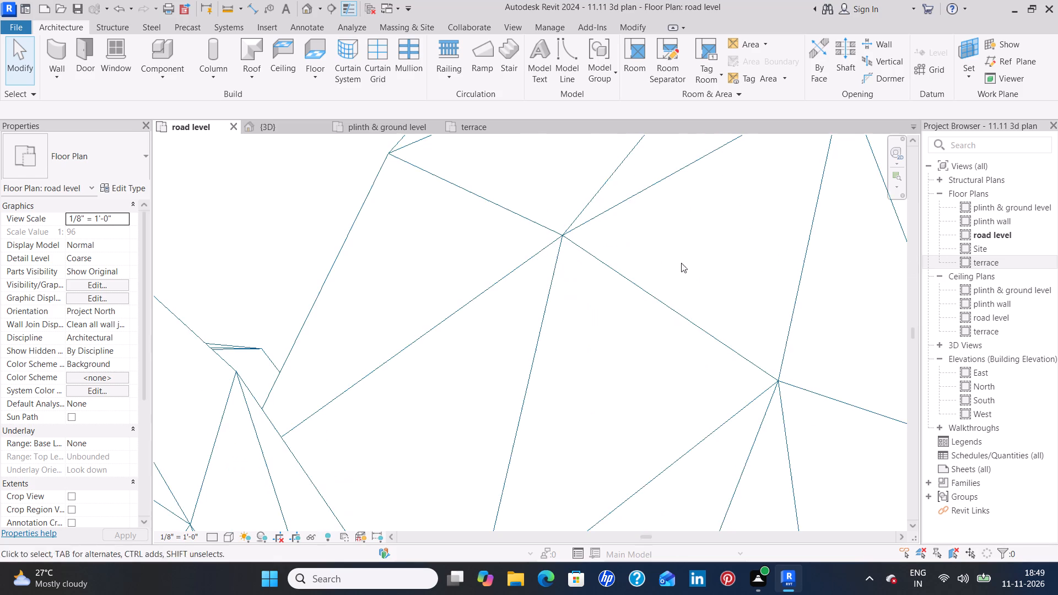
scroll(695, 335, down, 7)
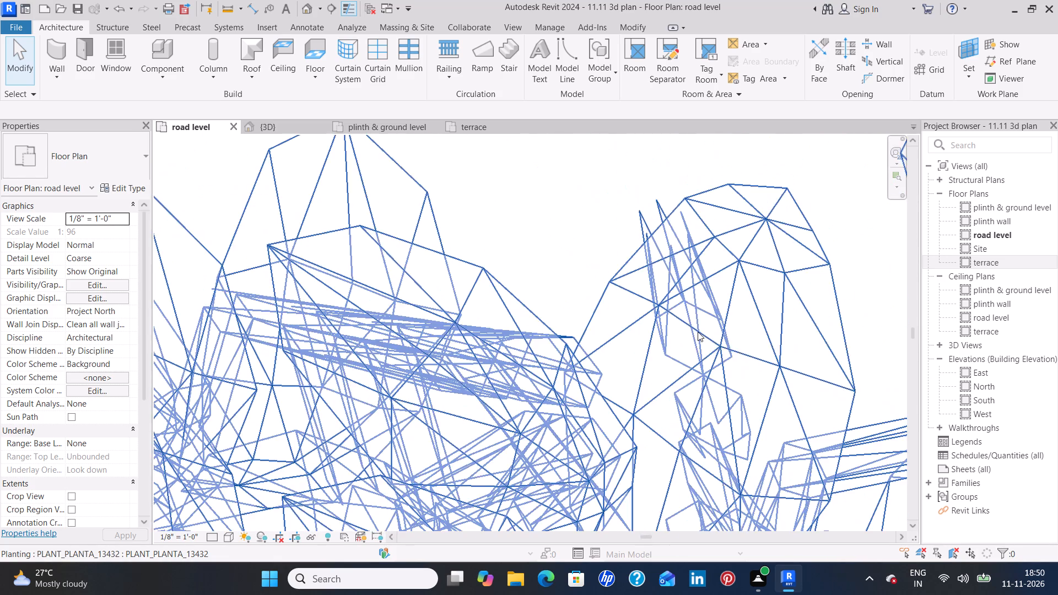
scroll(698, 332, down, 11)
middle_drag(544, 360, 586, 290)
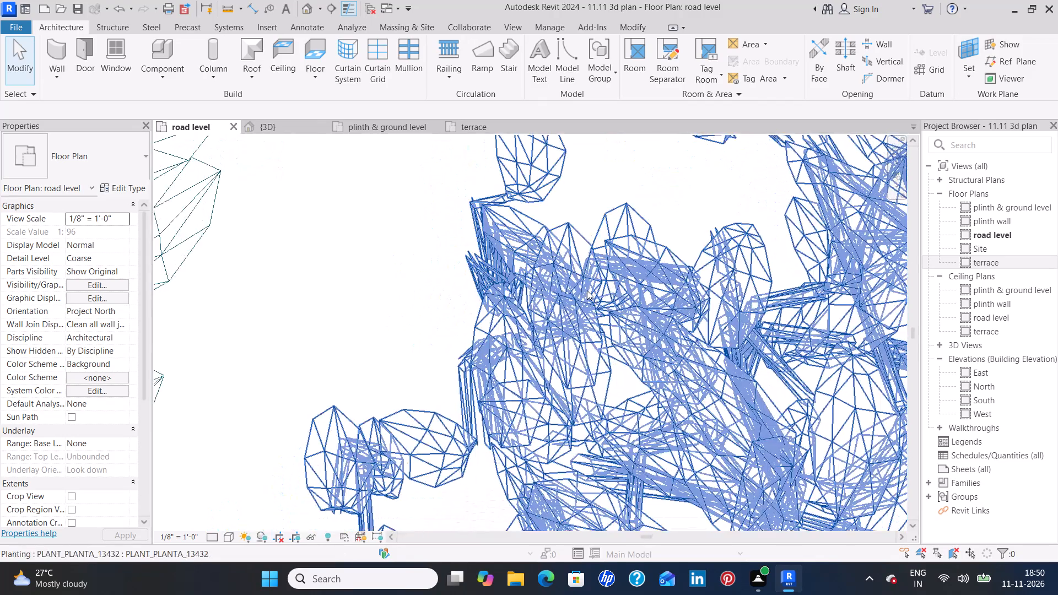
scroll(587, 290, down, 9)
scroll(531, 300, down, 4)
scroll(401, 301, down, 9)
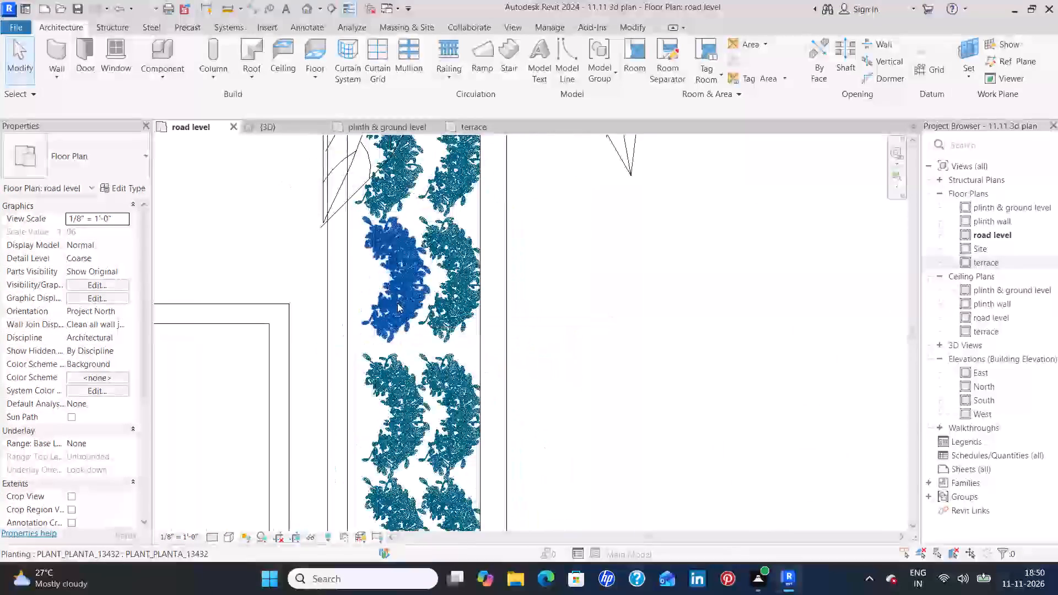
scroll(397, 303, down, 10)
scroll(310, 323, down, 5)
middle_drag(570, 286, 593, 286)
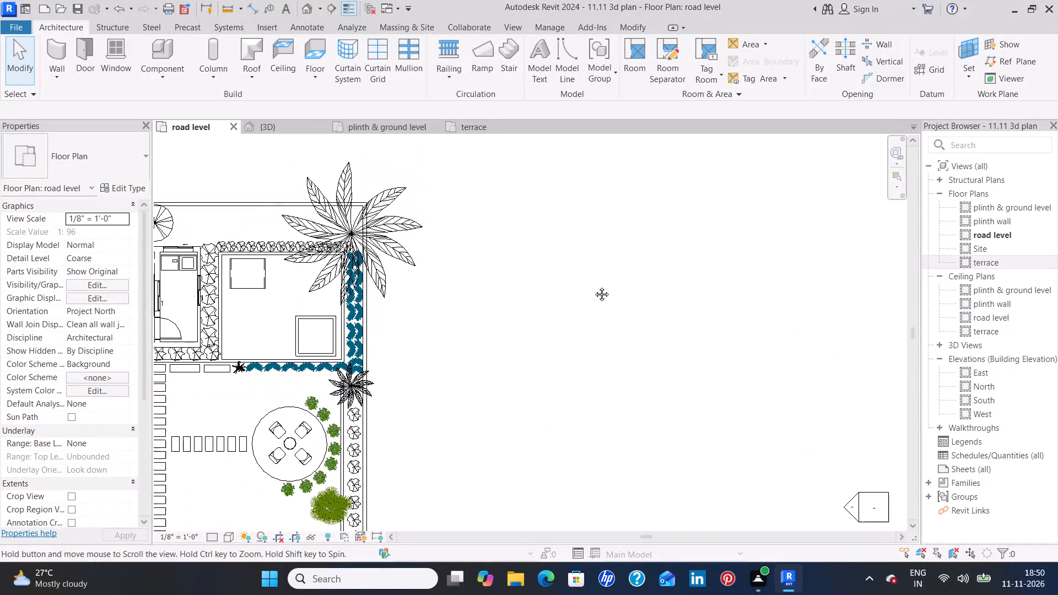
middle_drag(593, 286, 608, 284)
middle_drag(488, 324, 638, 302)
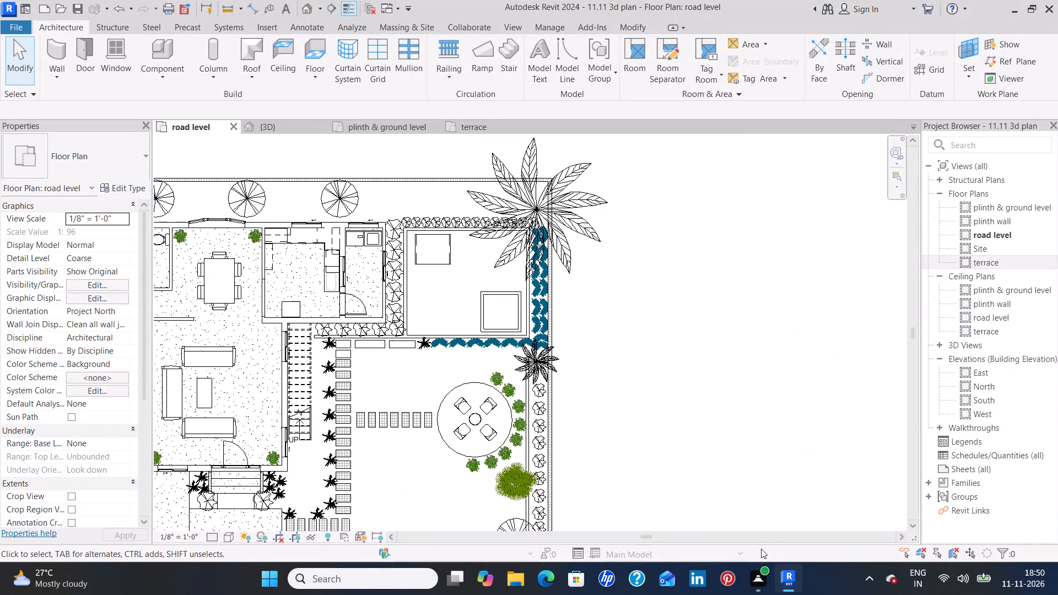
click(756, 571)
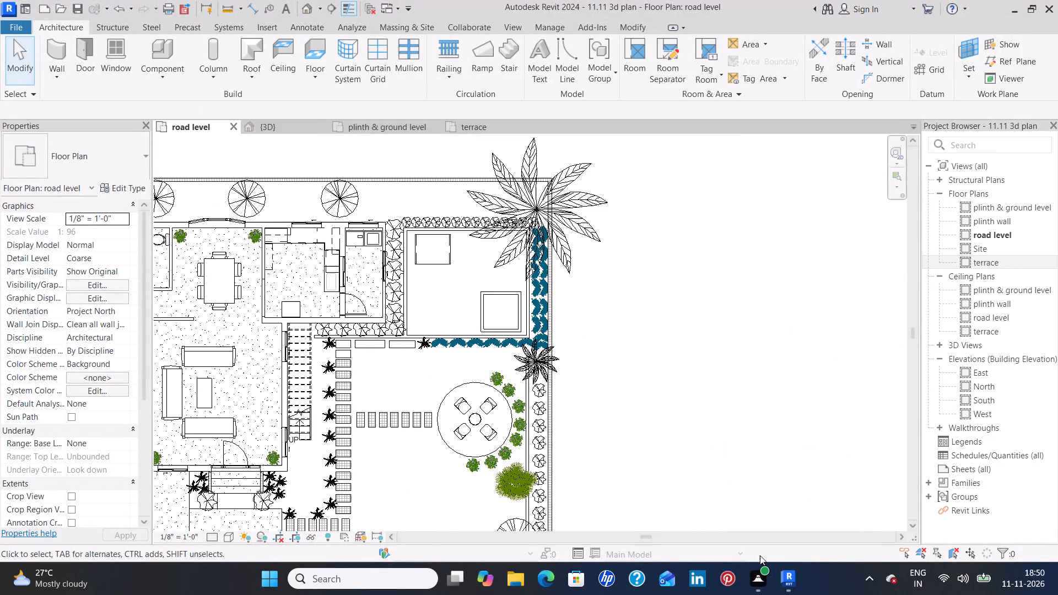
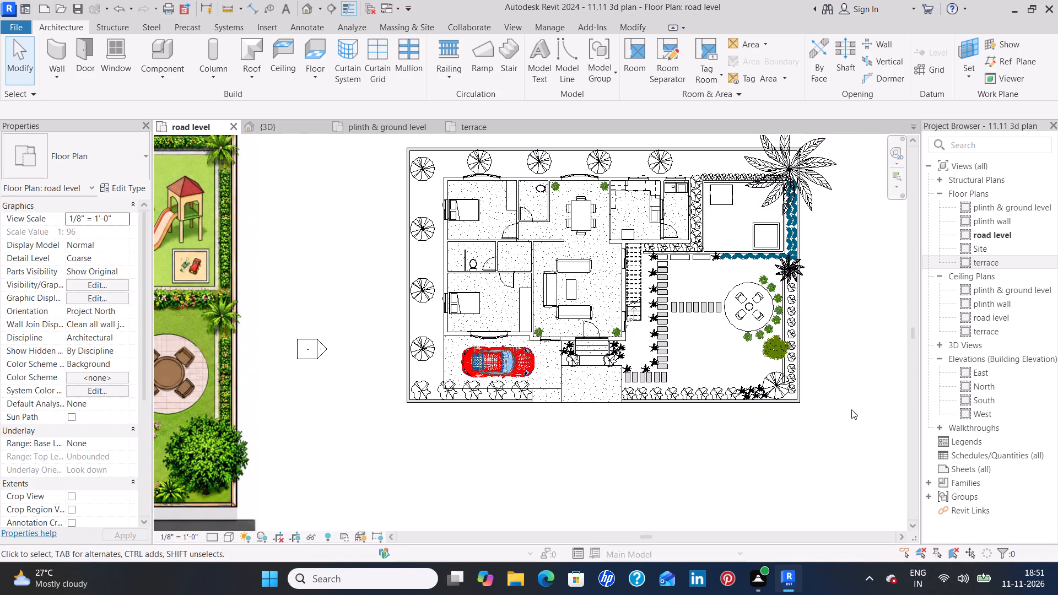
Examine the circular garden seating area, its stepping-stone path and the surrounding plants on the road level plan.
scroll(735, 333, up, 4)
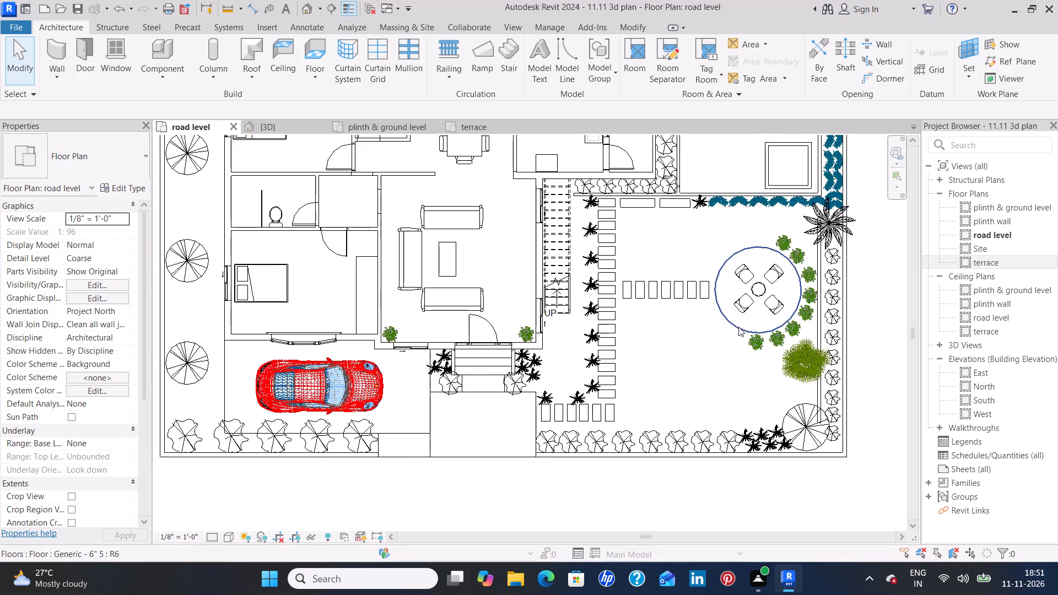
scroll(738, 327, up, 4)
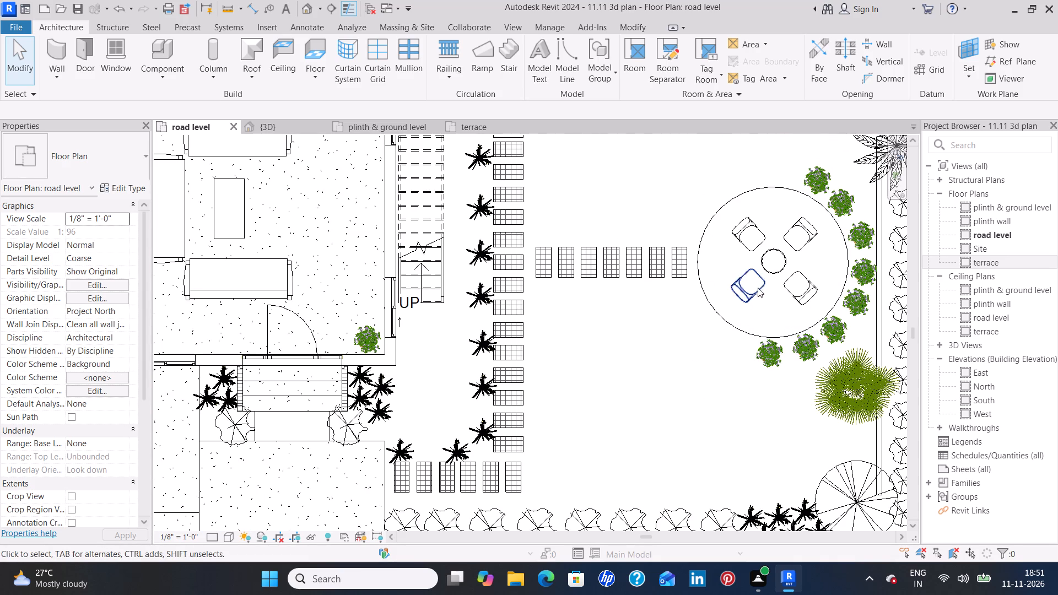
scroll(758, 286, up, 4)
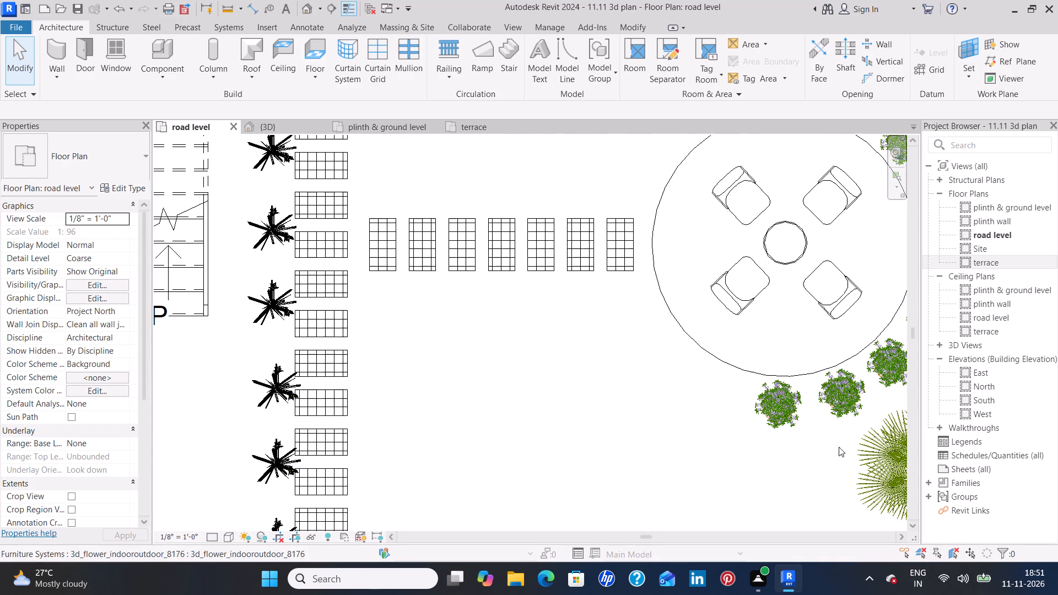
scroll(827, 471, down, 1)
middle_drag(807, 463, 699, 398)
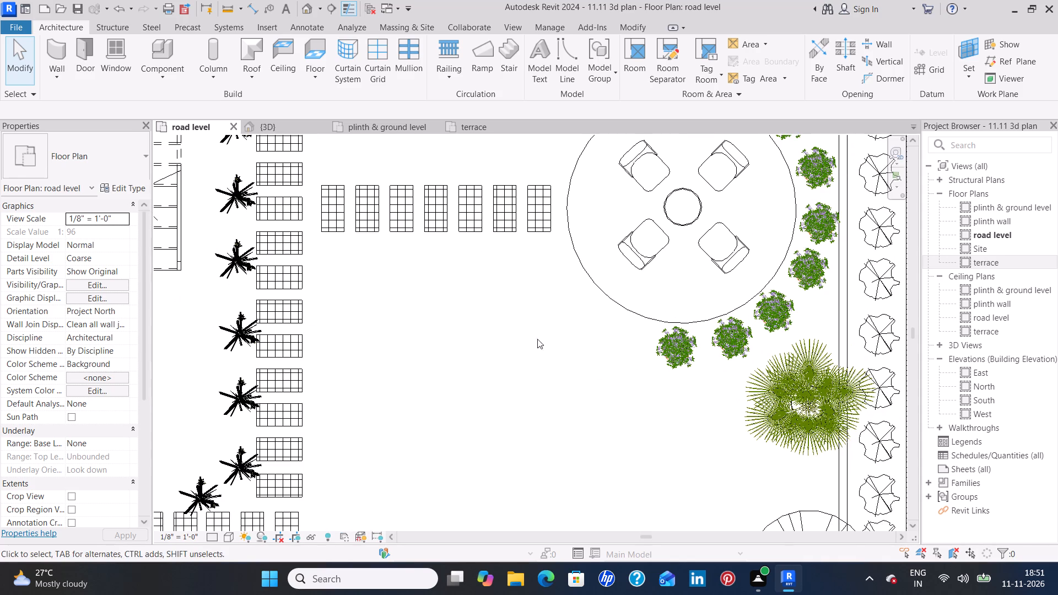
scroll(441, 293, down, 3)
middle_drag(420, 283, 481, 376)
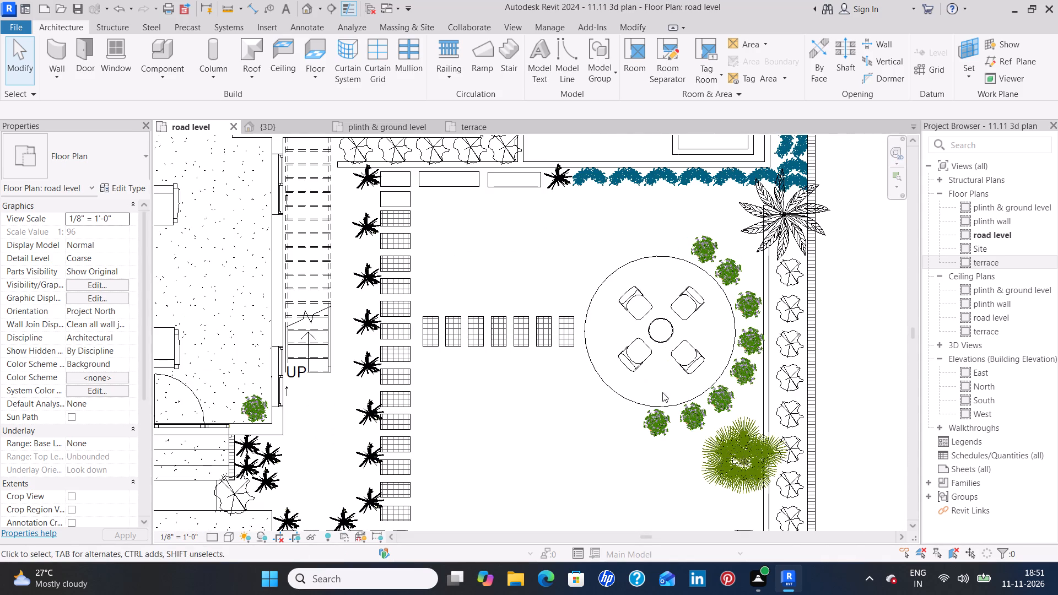
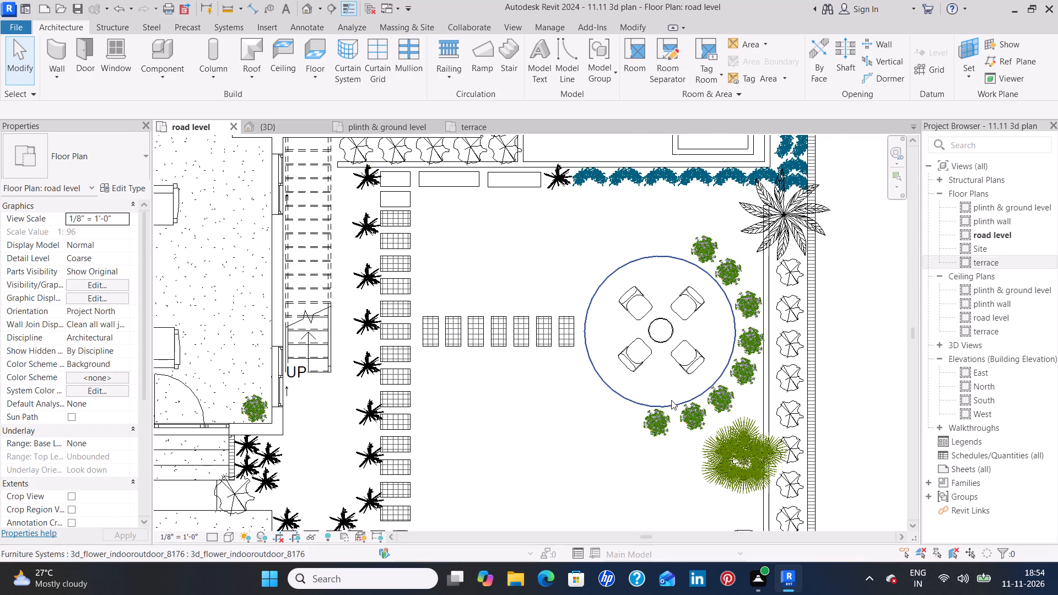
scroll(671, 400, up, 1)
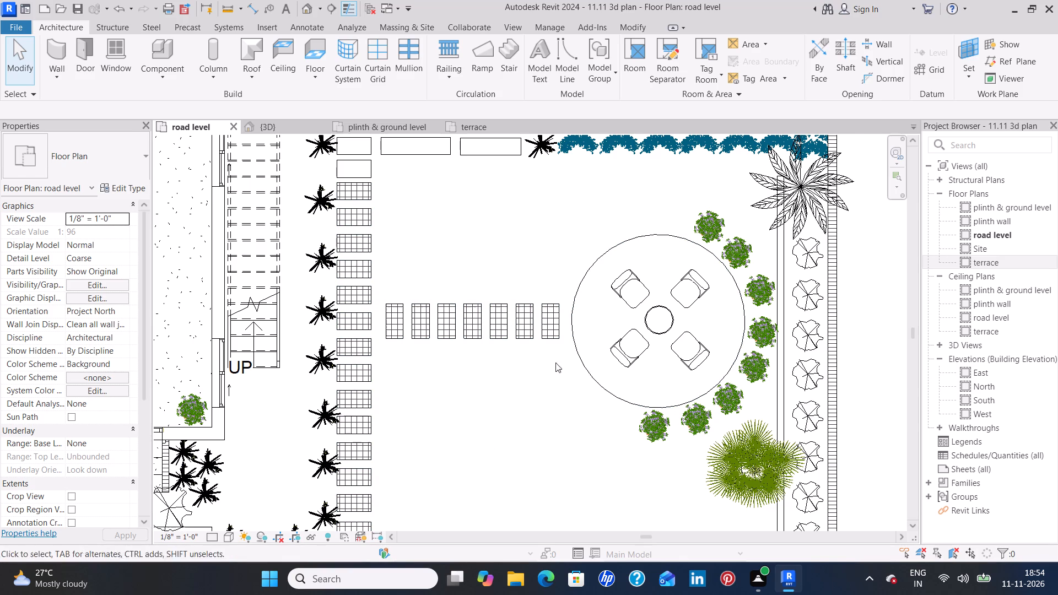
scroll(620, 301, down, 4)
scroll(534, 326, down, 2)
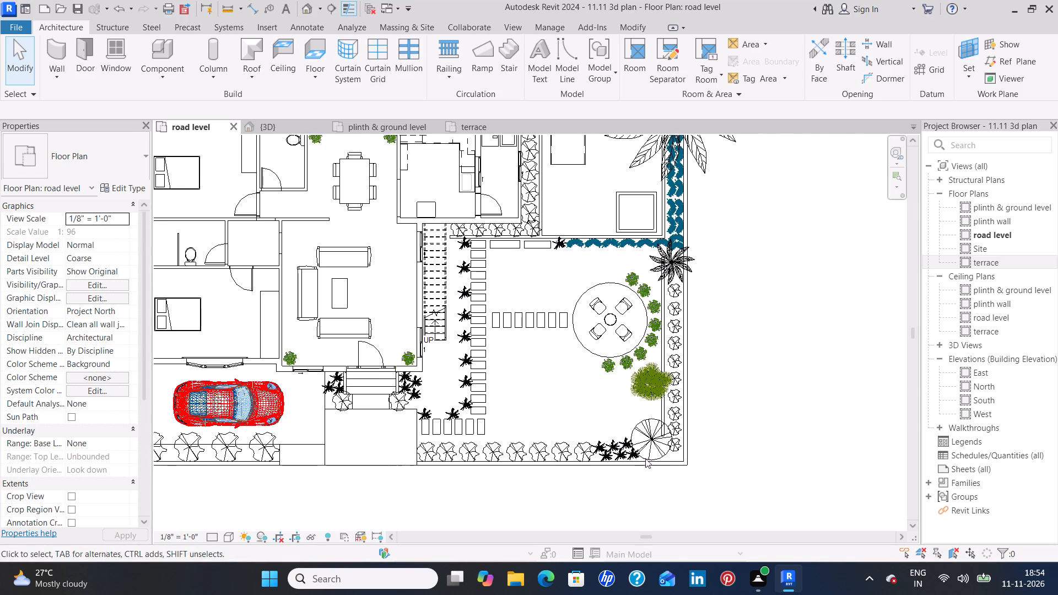
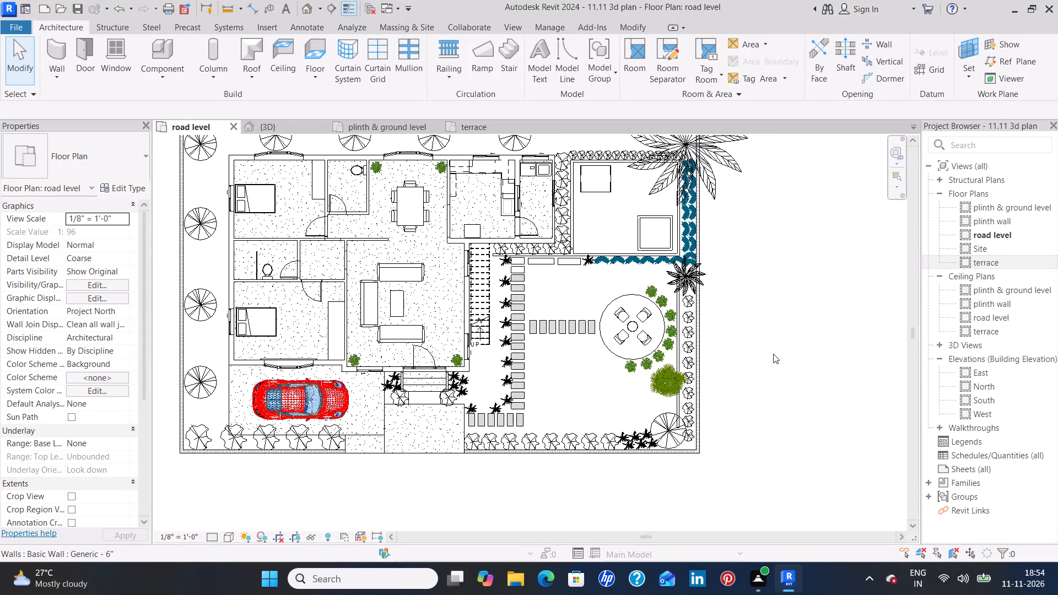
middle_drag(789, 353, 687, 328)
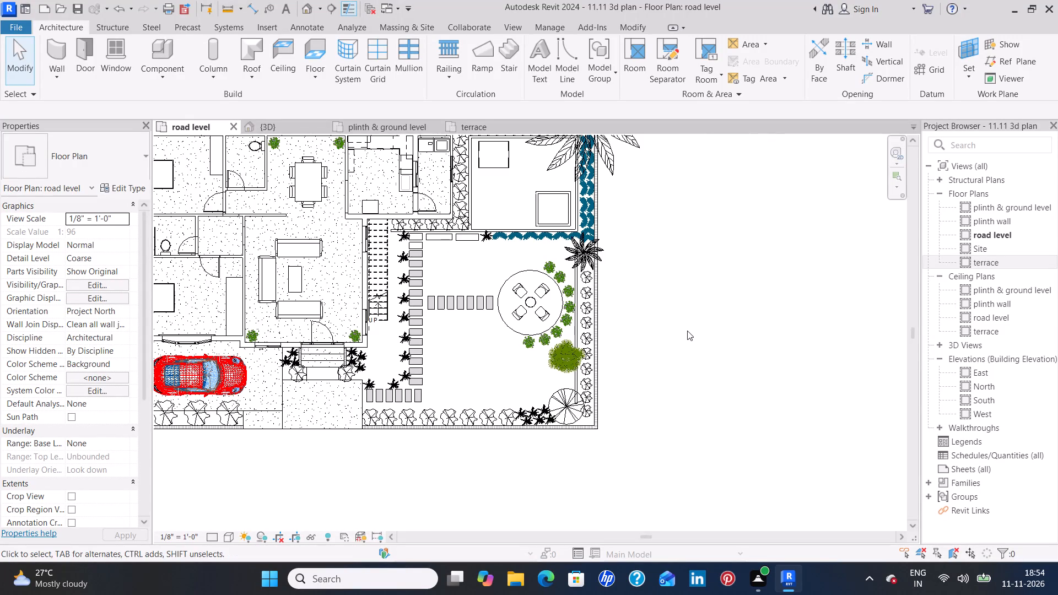
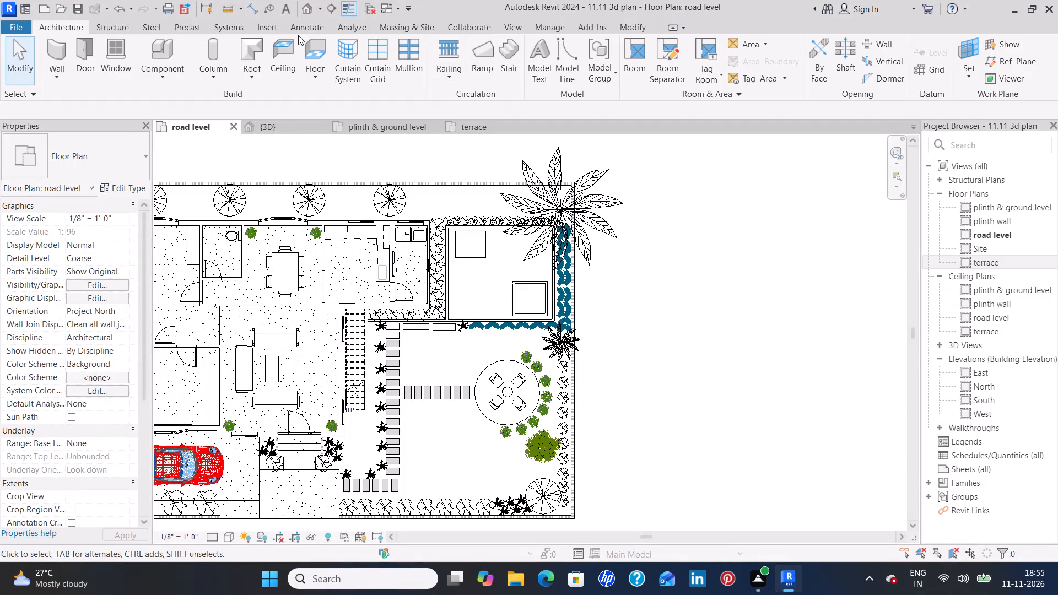
Draw a closed rectangle of Generic - 6" walls, about 20'-6" by 17'-0", on open ground beside the garden plot.
click(47, 47)
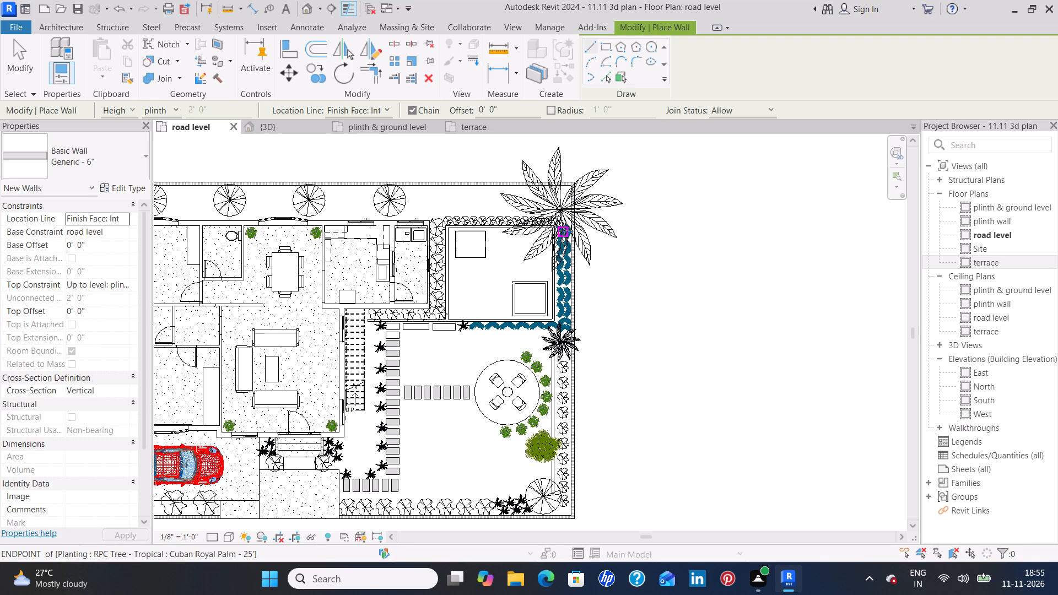
click(645, 255)
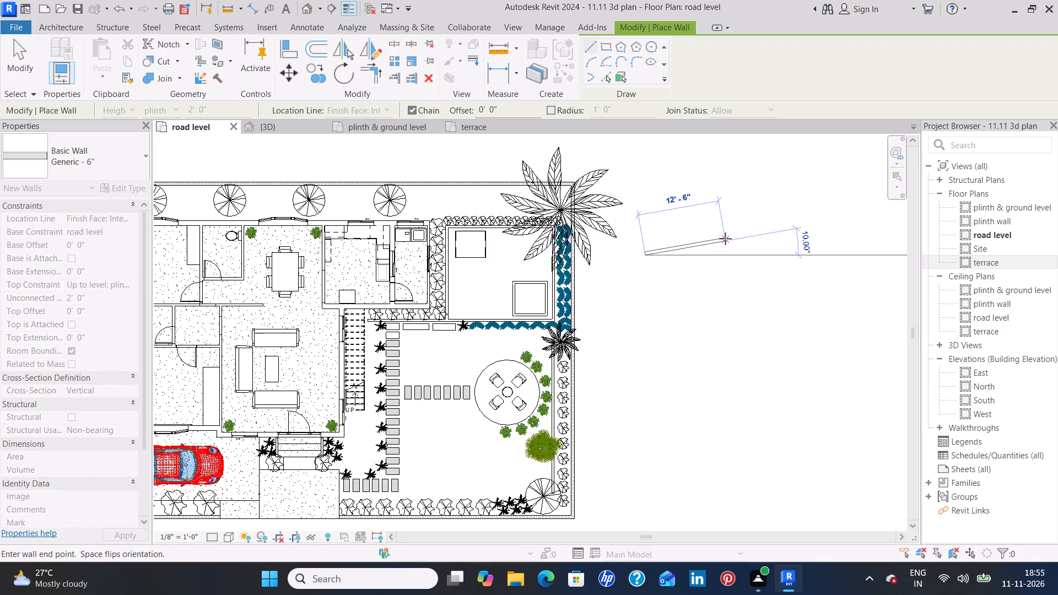
click(774, 261)
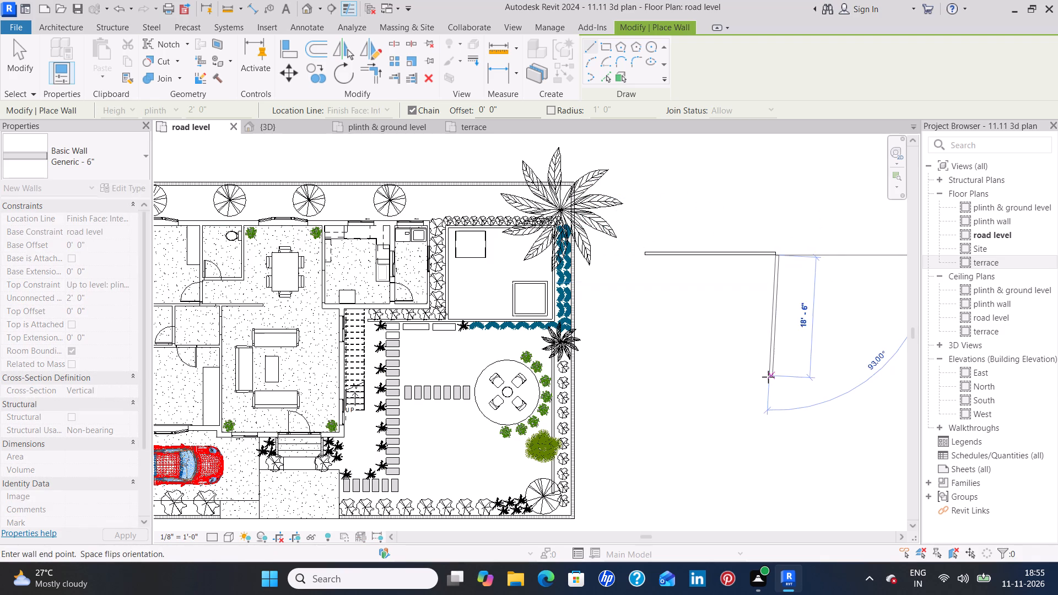
click(778, 366)
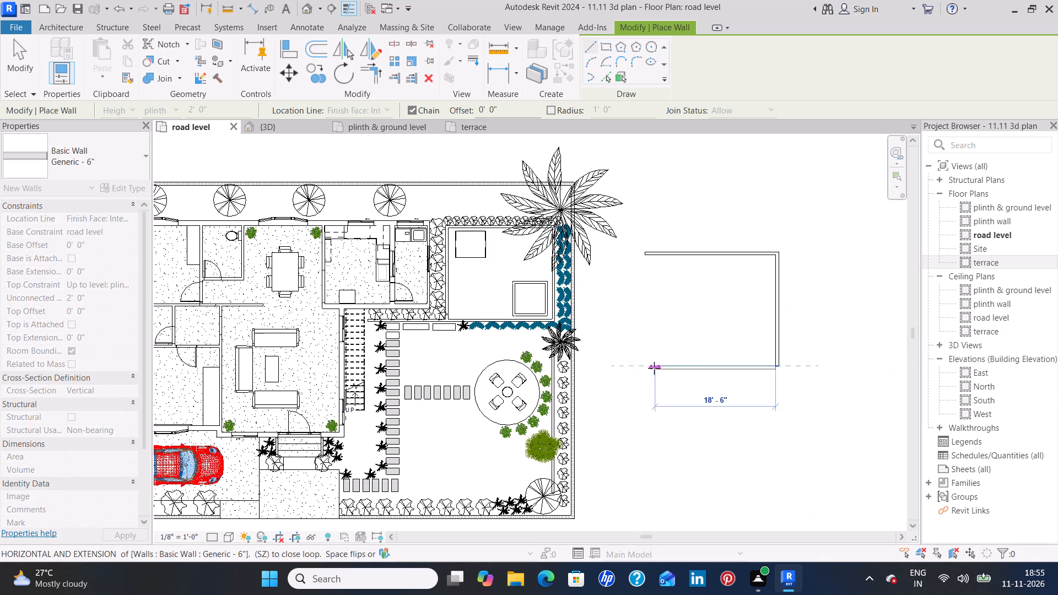
click(643, 372)
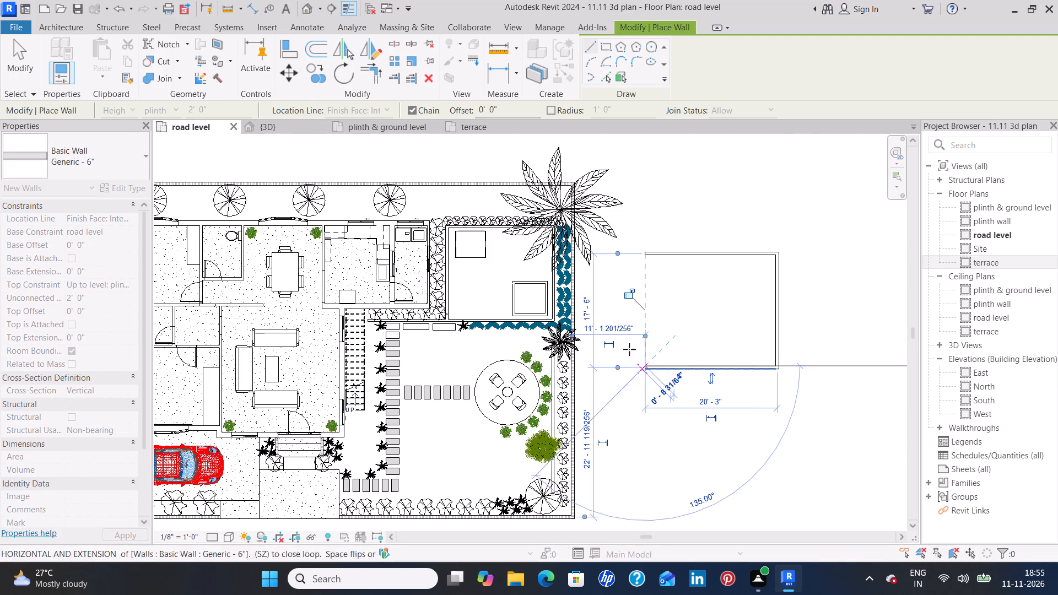
click(645, 253)
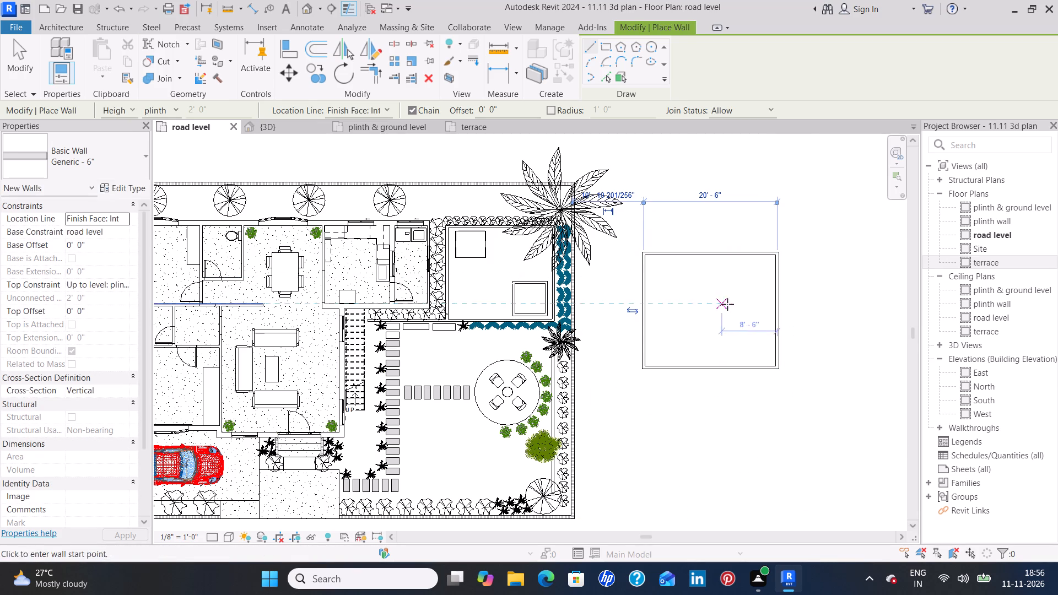
Draw a circular Generic - 6" wall with a radius of about 5'-9" inside the new rectangular enclosure.
click(648, 46)
click(698, 295)
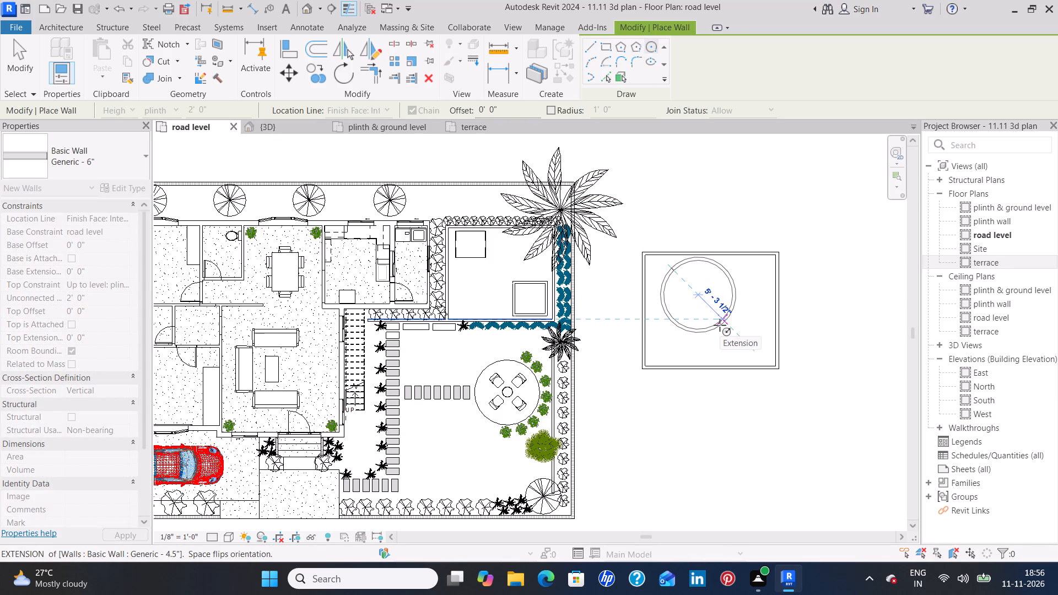
click(720, 325)
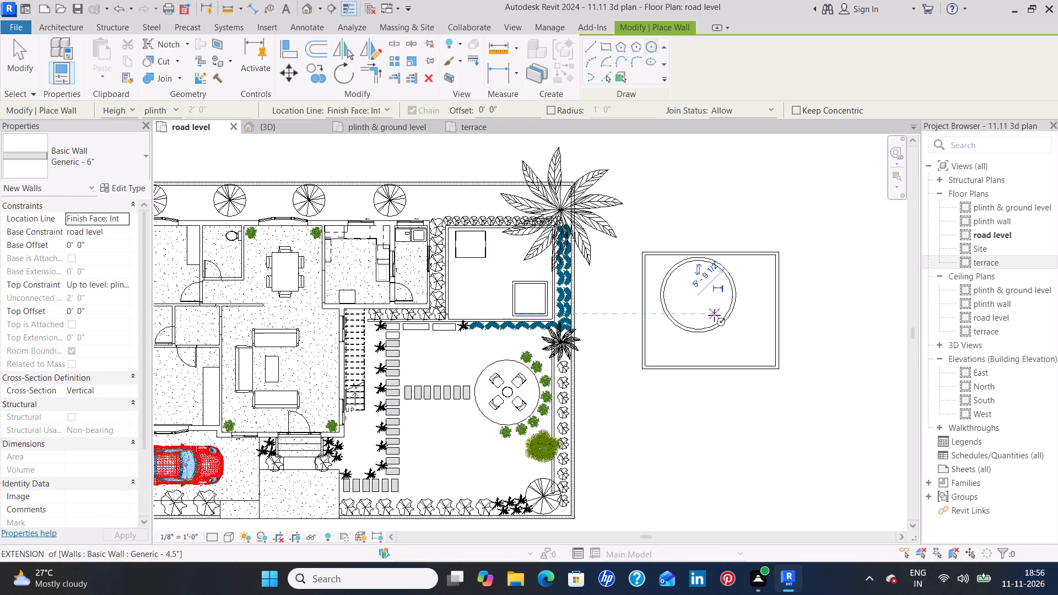
key(Escape)
key(Escape)
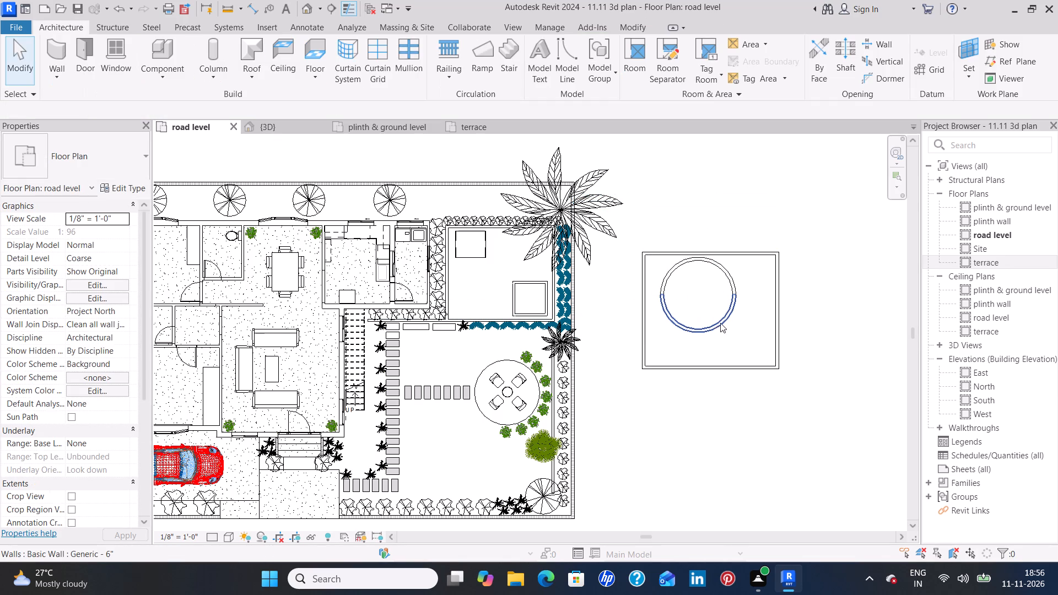
Select both halves of the circular wall and nudge them to the middle of the rectangular enclosure.
click(720, 321)
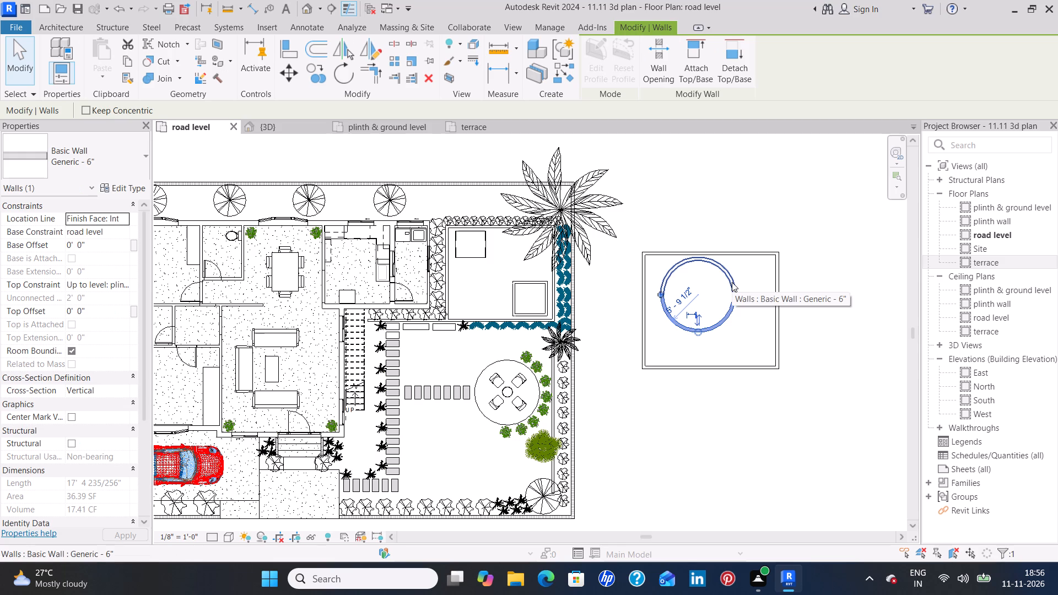
ctrl+click(732, 282)
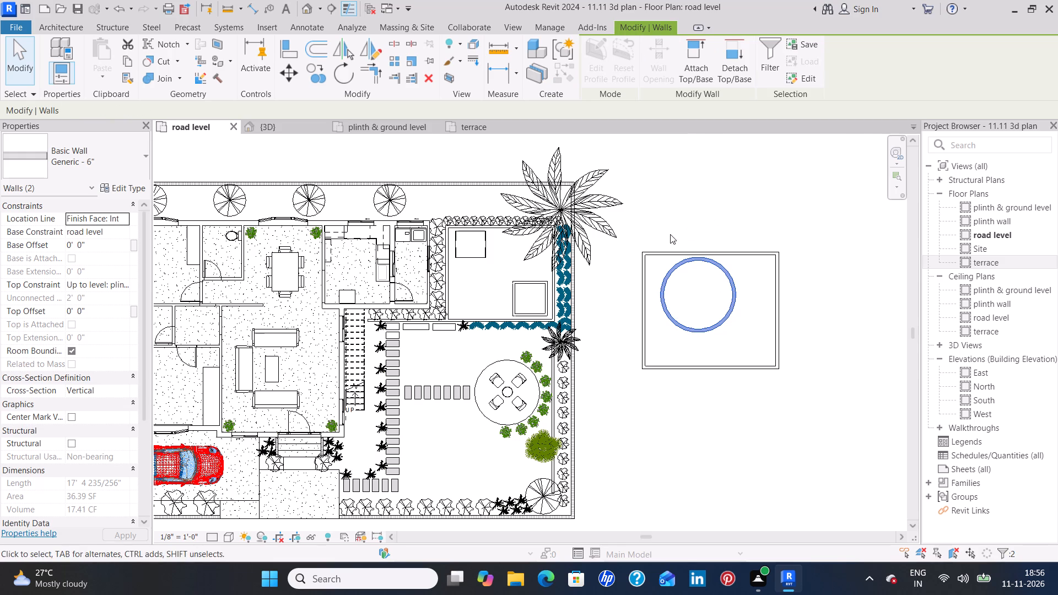
key(Down)
key(Down)
key(Down)
key(Down)
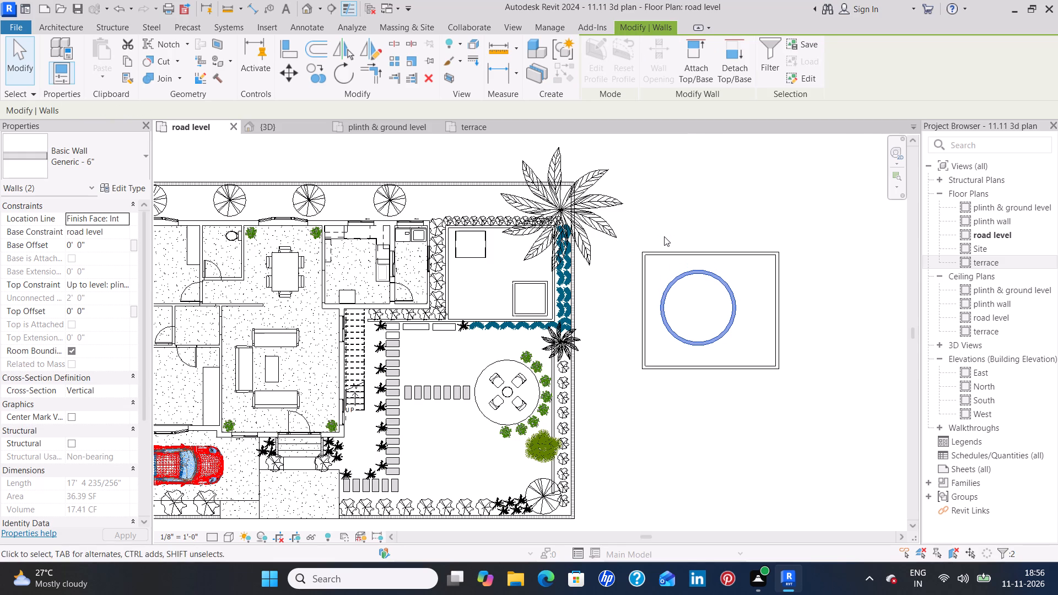
key(Right)
key(Right)
key(Down)
key(Right)
key(Right)
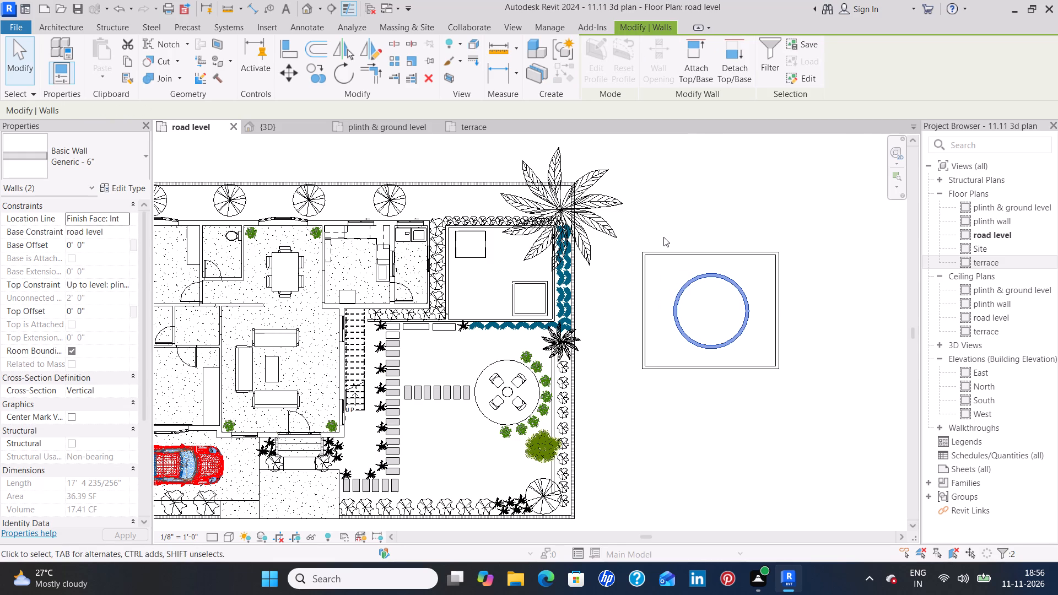
click(689, 188)
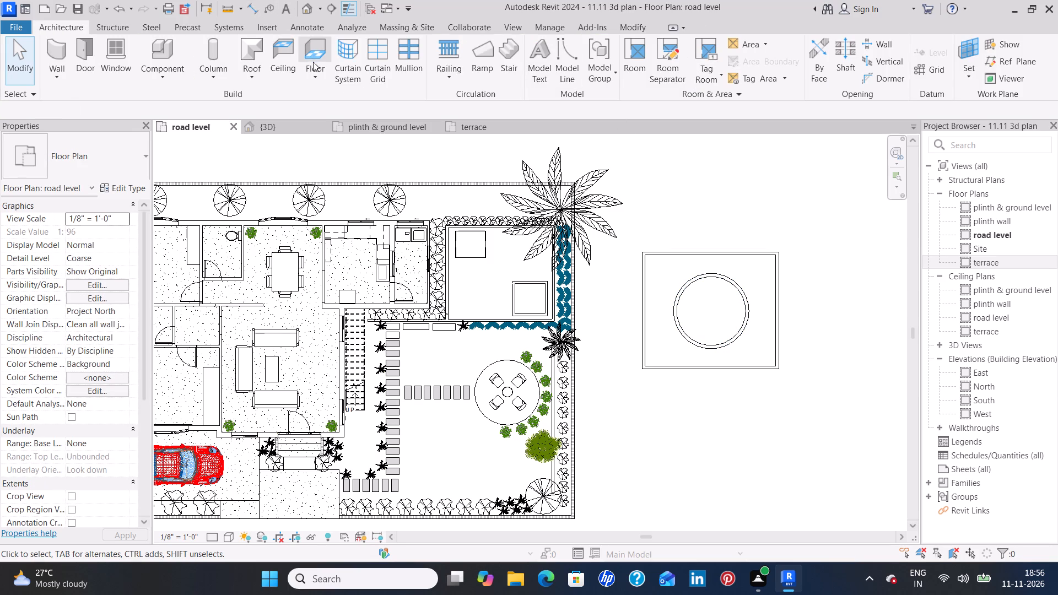
Start a floor, duplicate its Generic - 6" 6 type, and set the new type's coarse scale fill color to black.
click(312, 50)
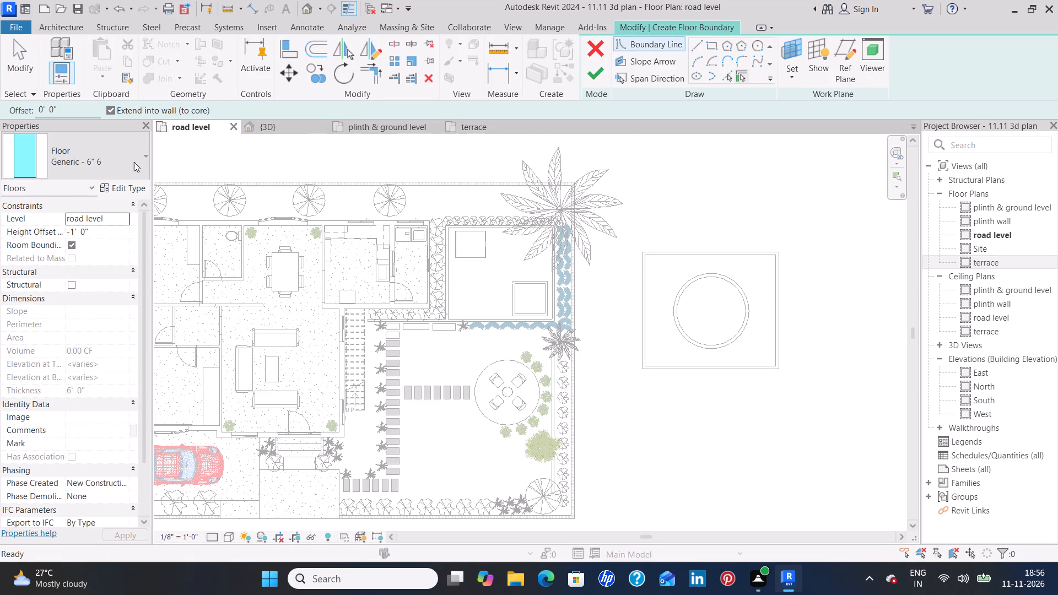
click(128, 191)
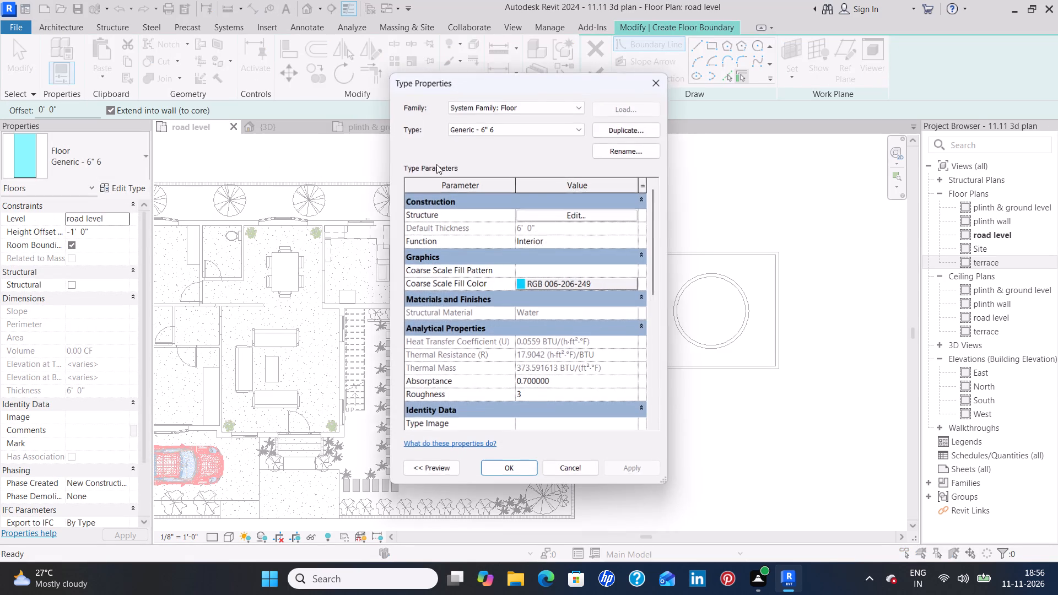
click(649, 131)
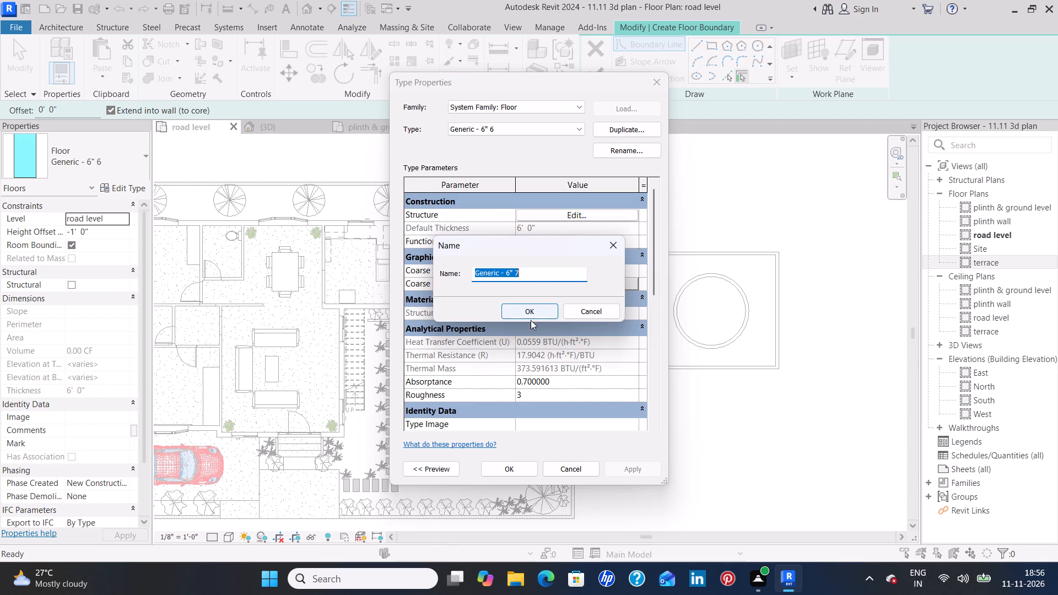
click(533, 312)
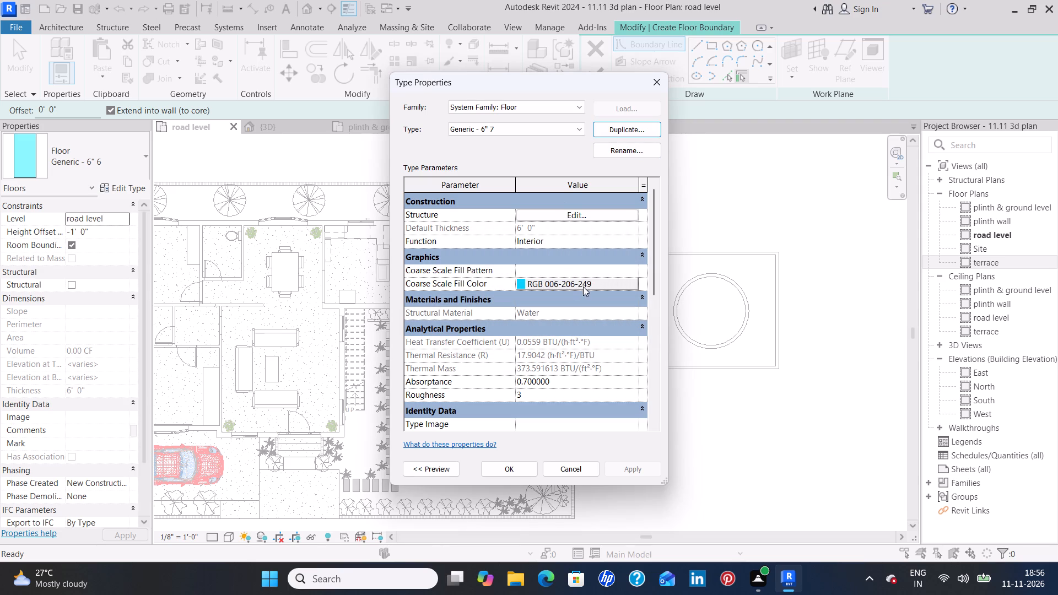
click(595, 282)
click(398, 295)
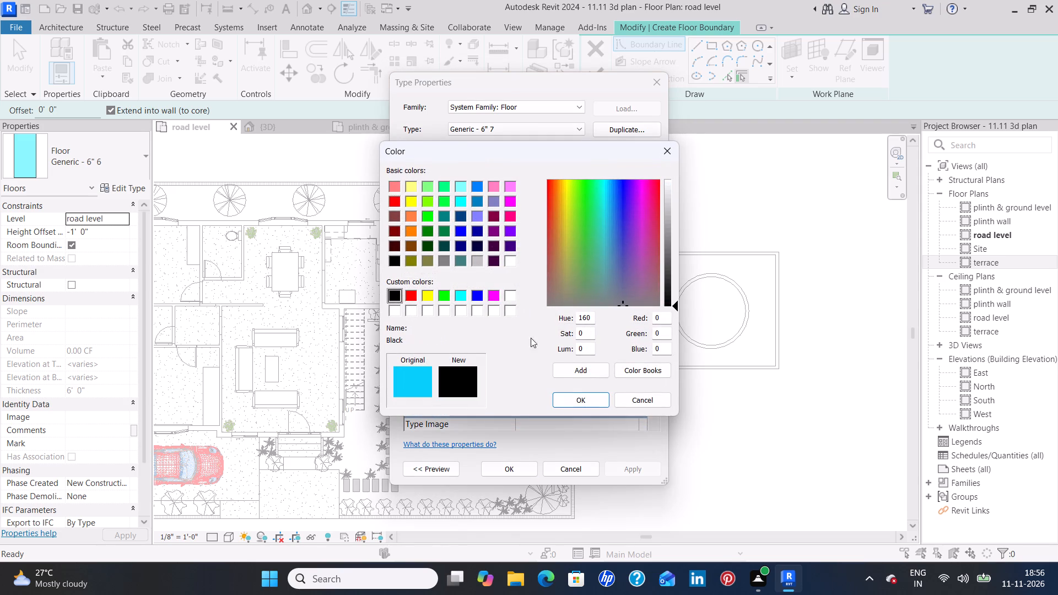
click(584, 403)
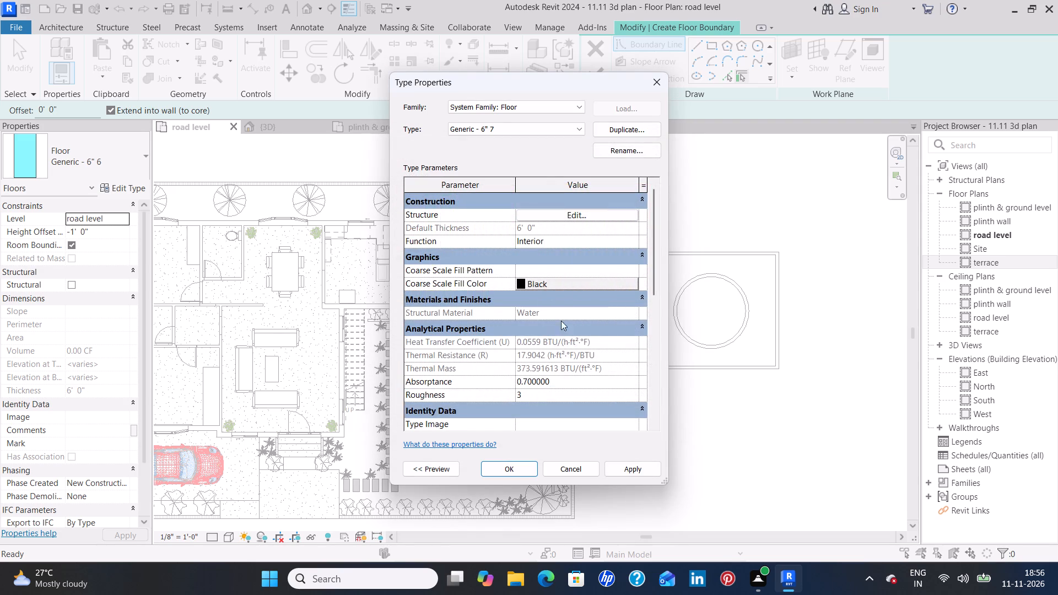
Assign the Concrete, Cast-in-Place gray material to the new floor type's structure layer.
click(564, 217)
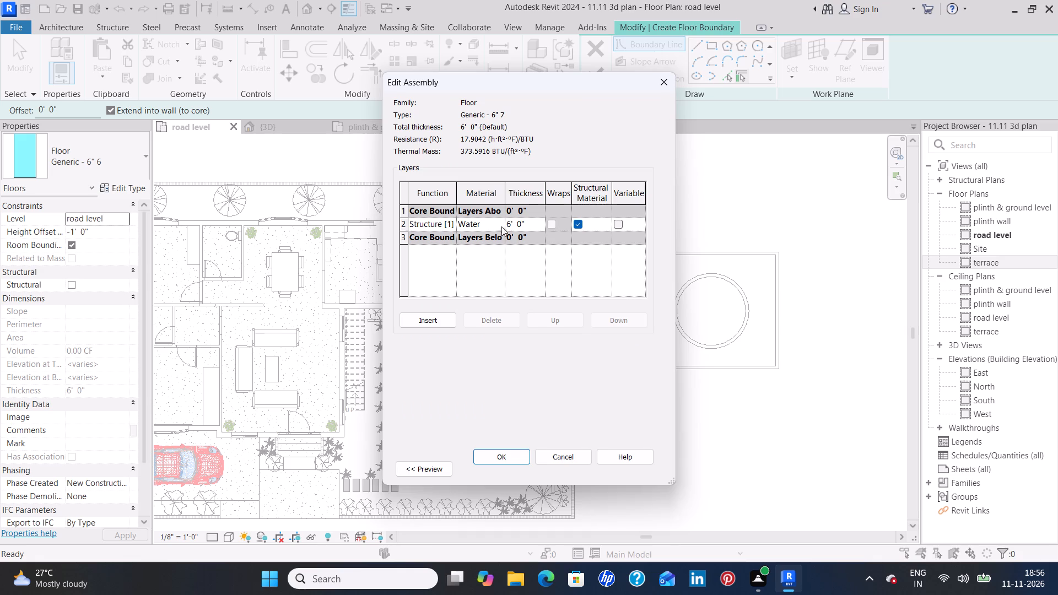
click(499, 224)
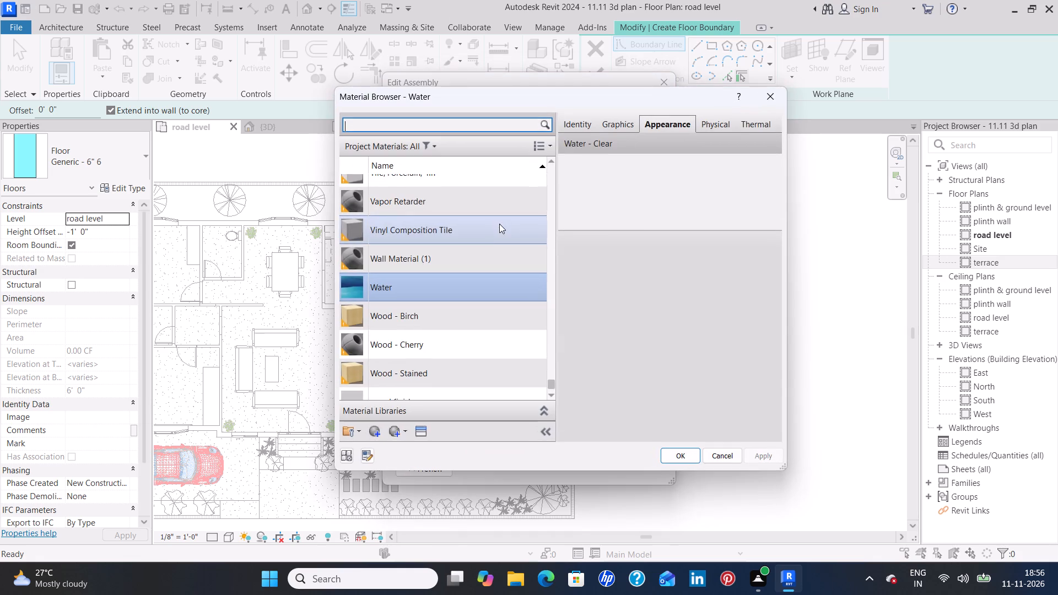
click(433, 120)
text(cast)
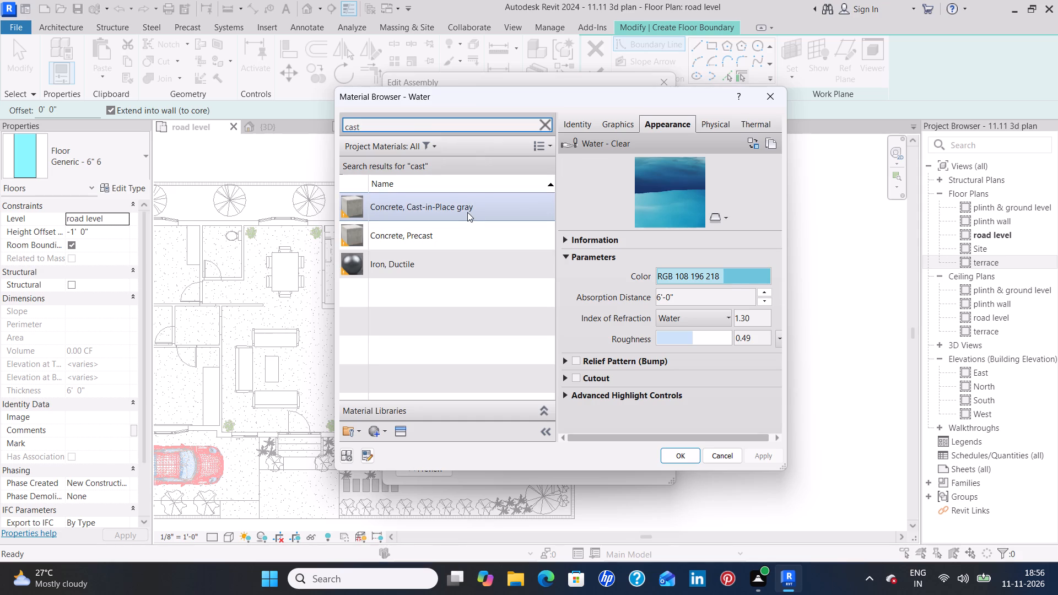
click(467, 212)
click(680, 457)
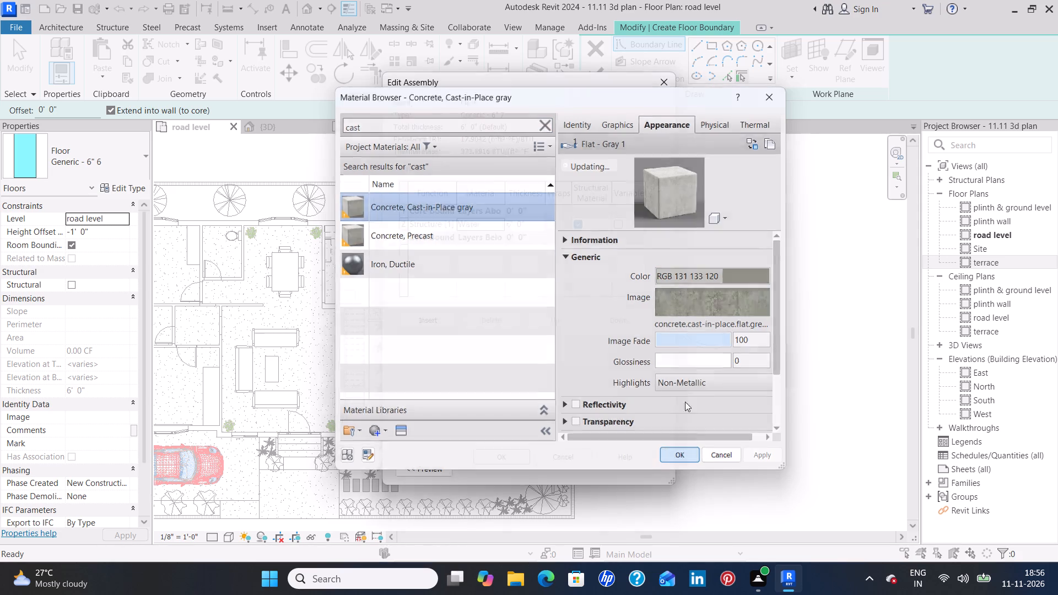
click(508, 458)
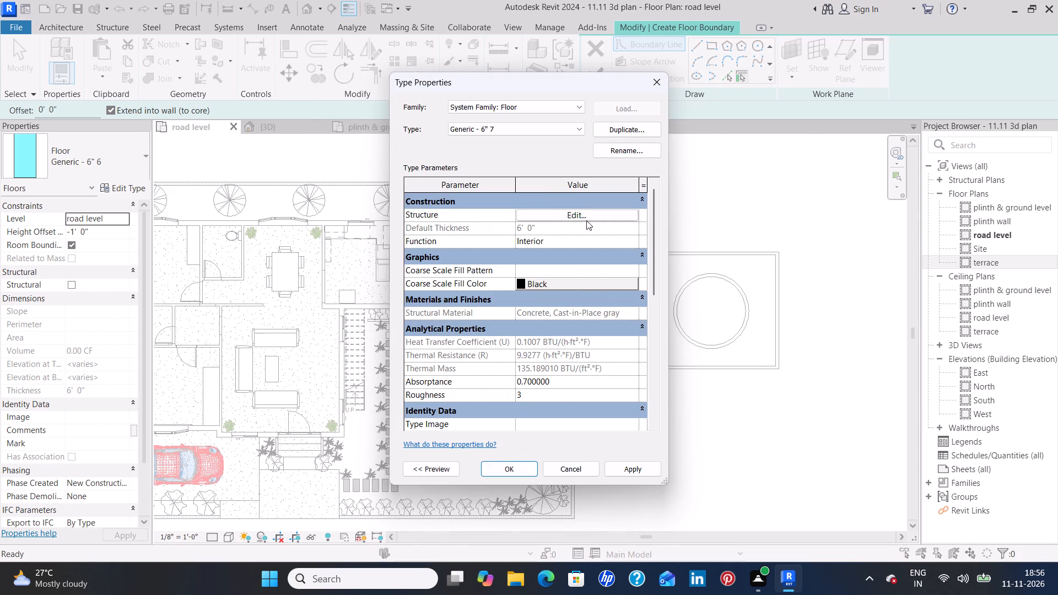
Set the new floor type's structure layer thickness to 6" and apply the type changes.
click(586, 220)
click(534, 223)
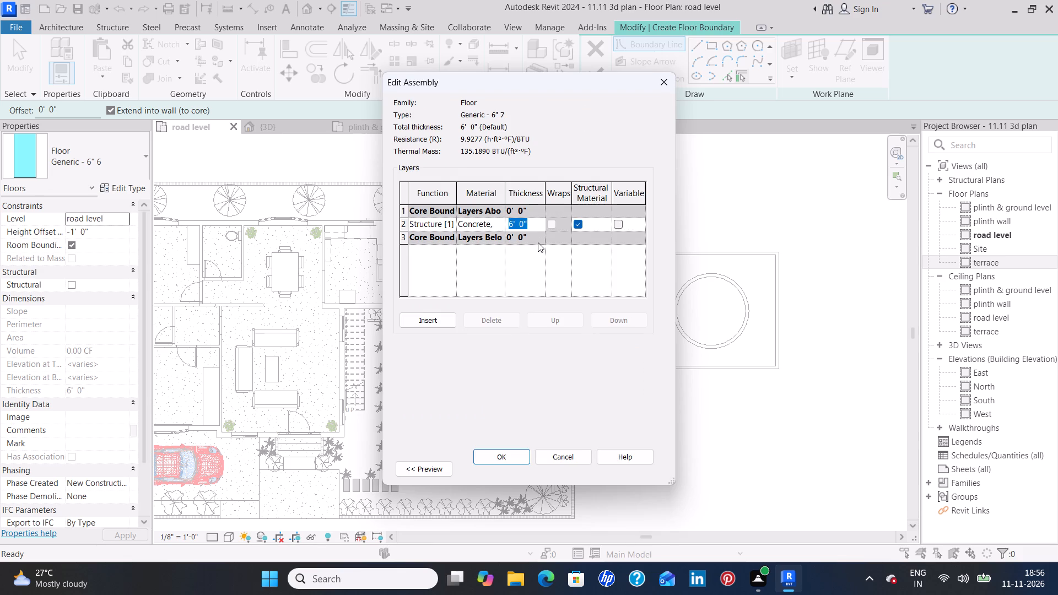
key(BackSpace)
text(6")
key(Return)
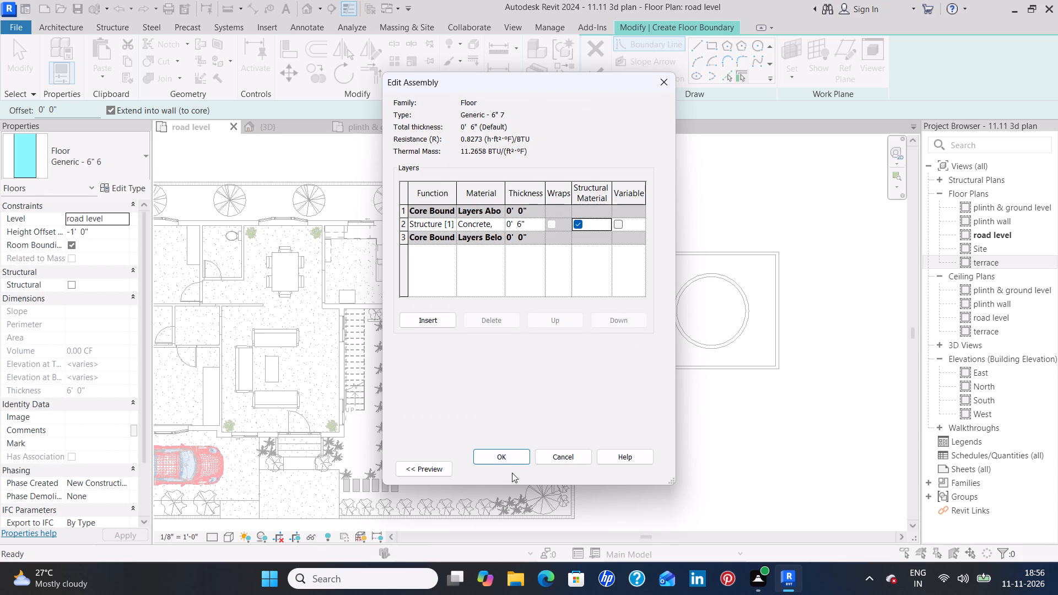
click(508, 459)
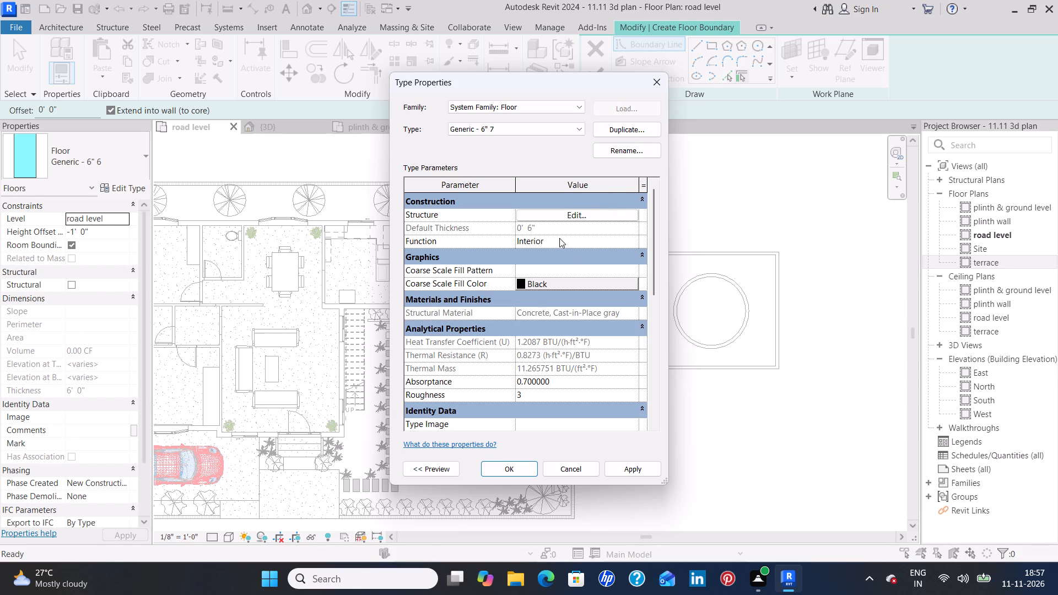
click(619, 466)
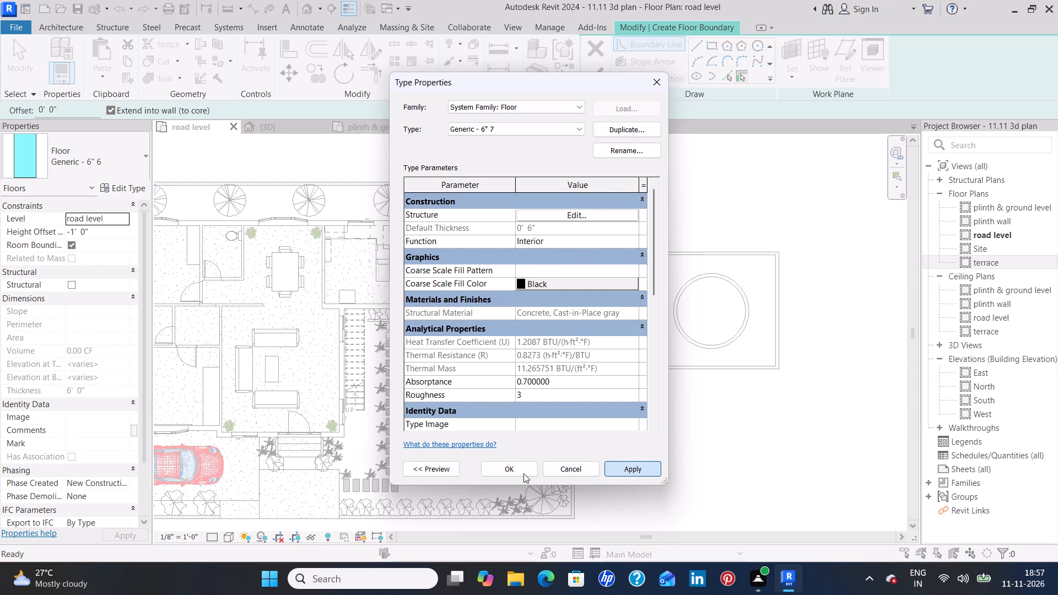
click(517, 471)
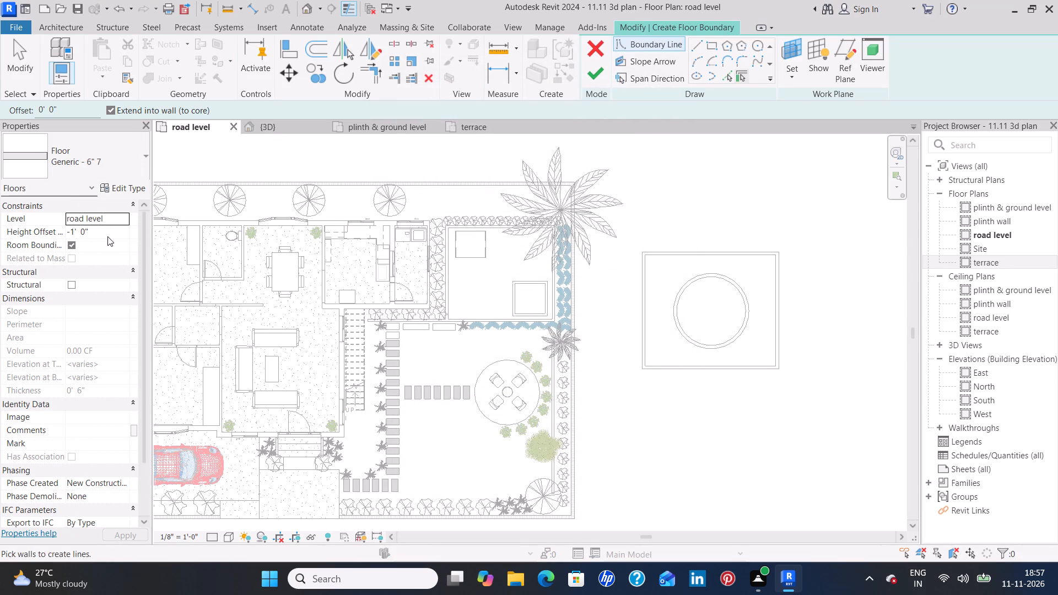
Set the new floor's height offset from road level to 0.
click(105, 229)
key(BackSpace)
key(0)
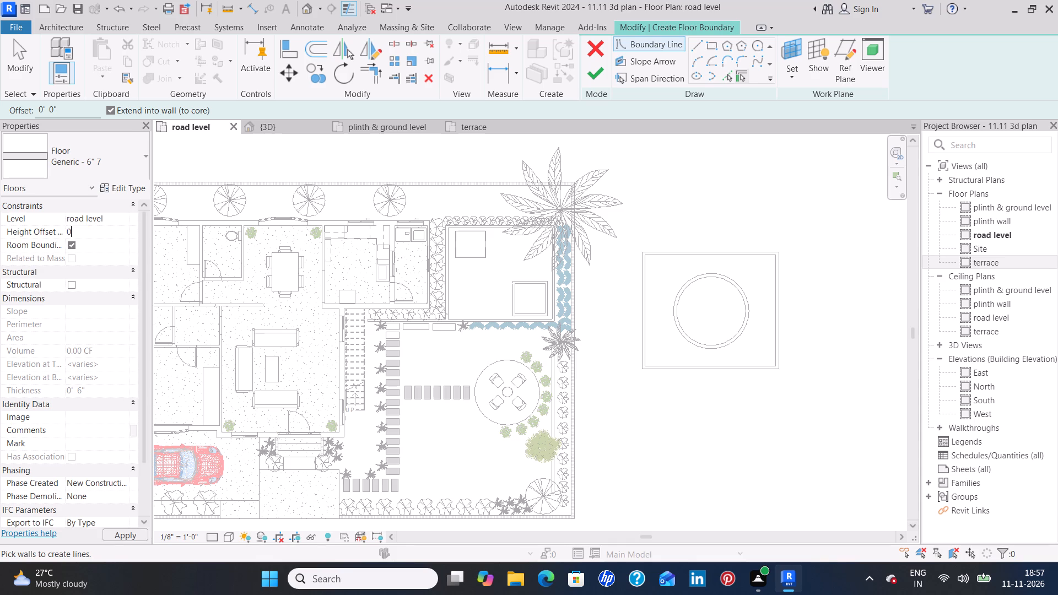
key(Return)
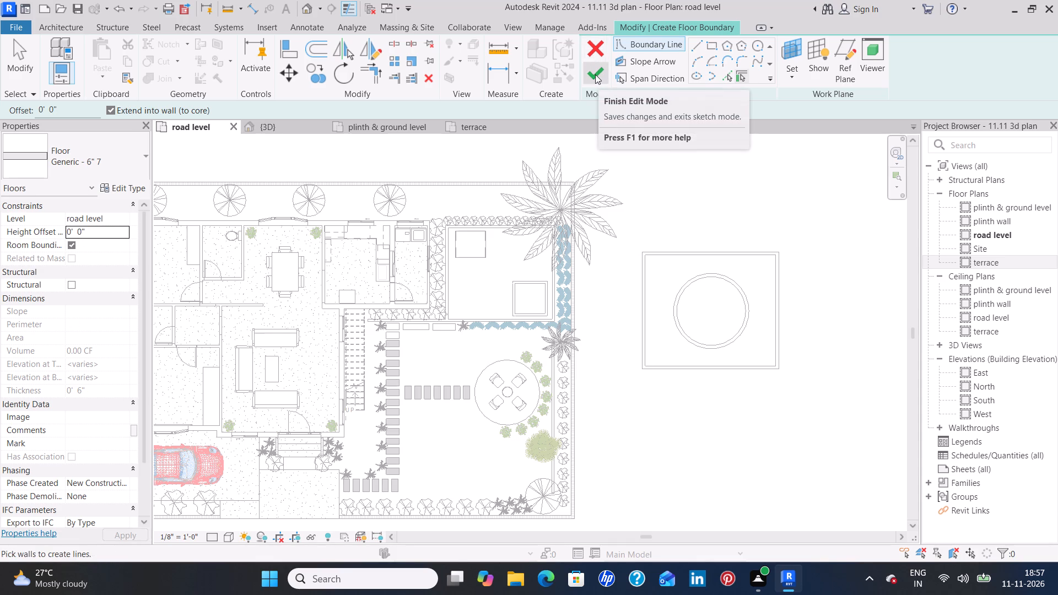
Sketch a closed rectangular floor boundary, about 20' by 17', along the inner faces of the enclosure walls.
click(697, 41)
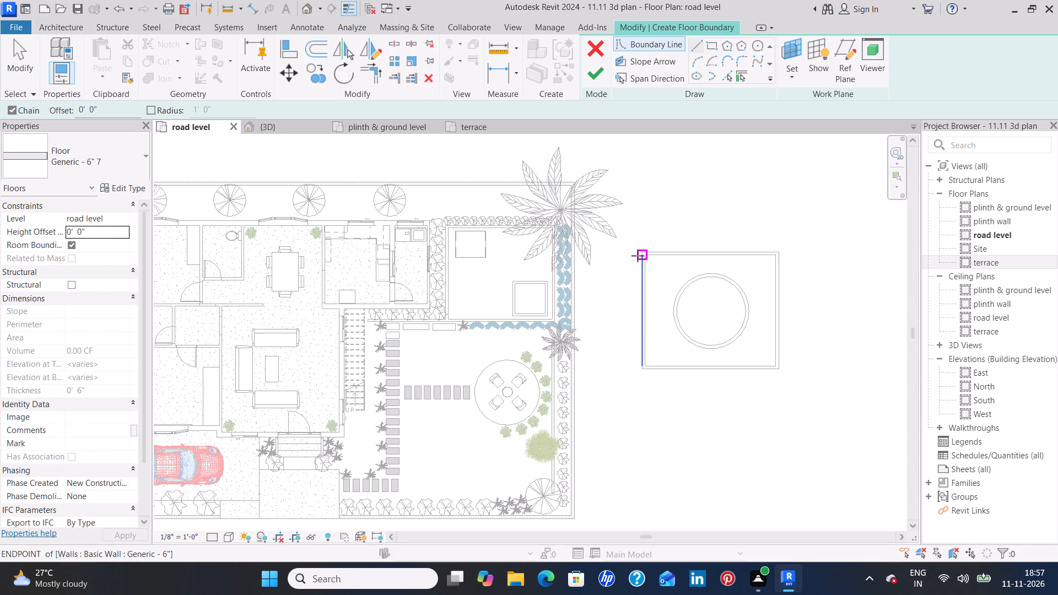
click(645, 253)
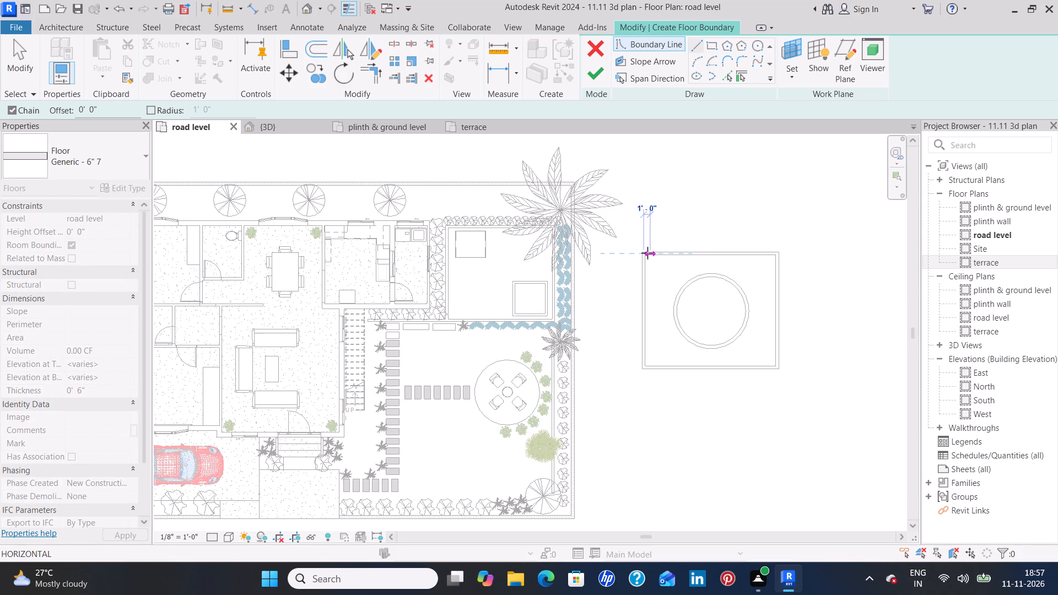
key(Escape)
scroll(648, 262, up, 9)
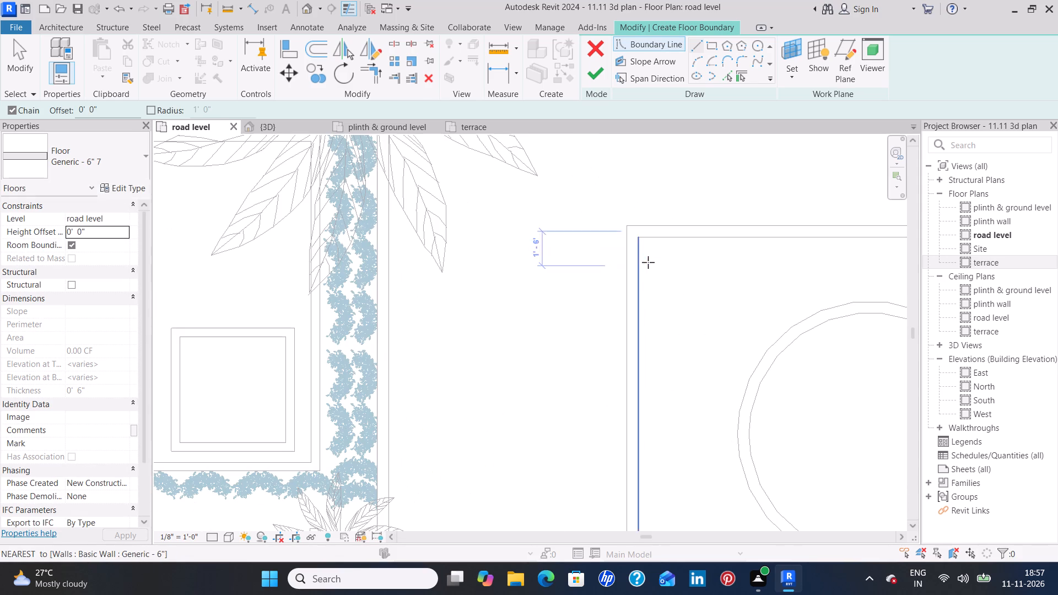
click(639, 236)
middle_drag(791, 259, 789, 261)
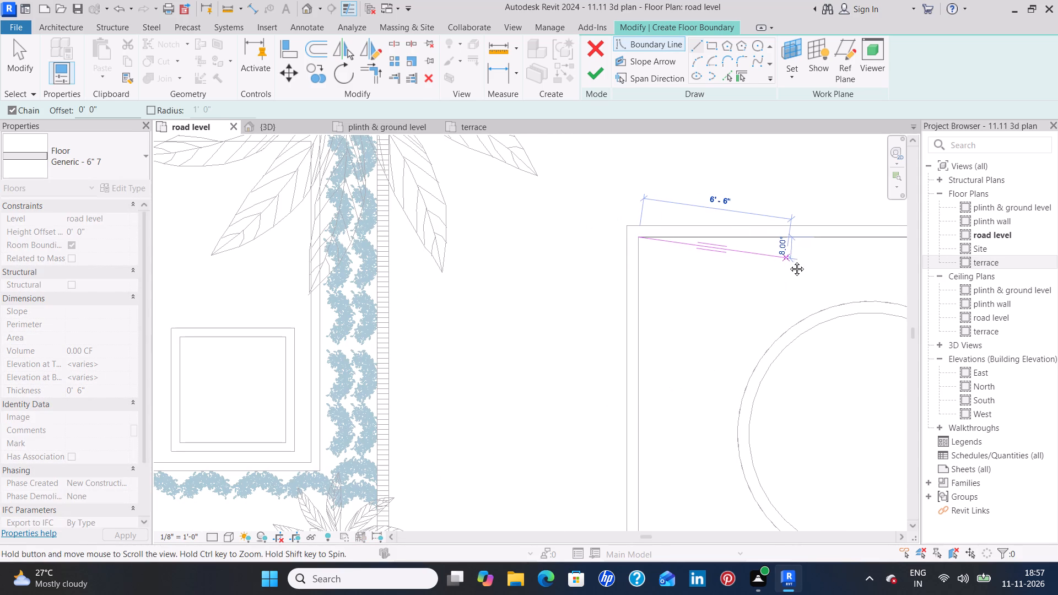
middle_drag(789, 261, 606, 301)
scroll(606, 301, down, 7)
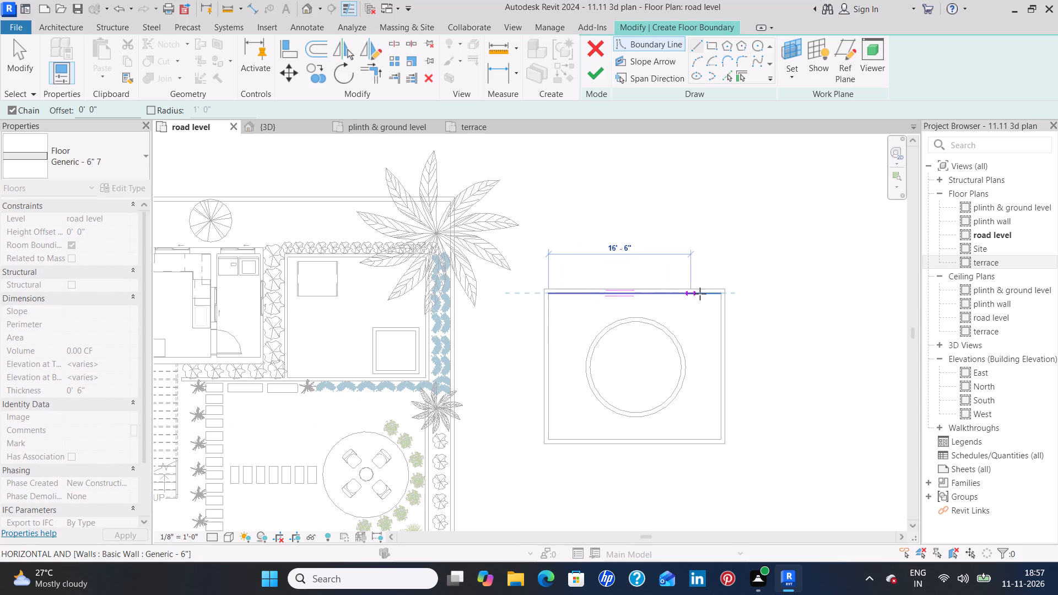
click(721, 294)
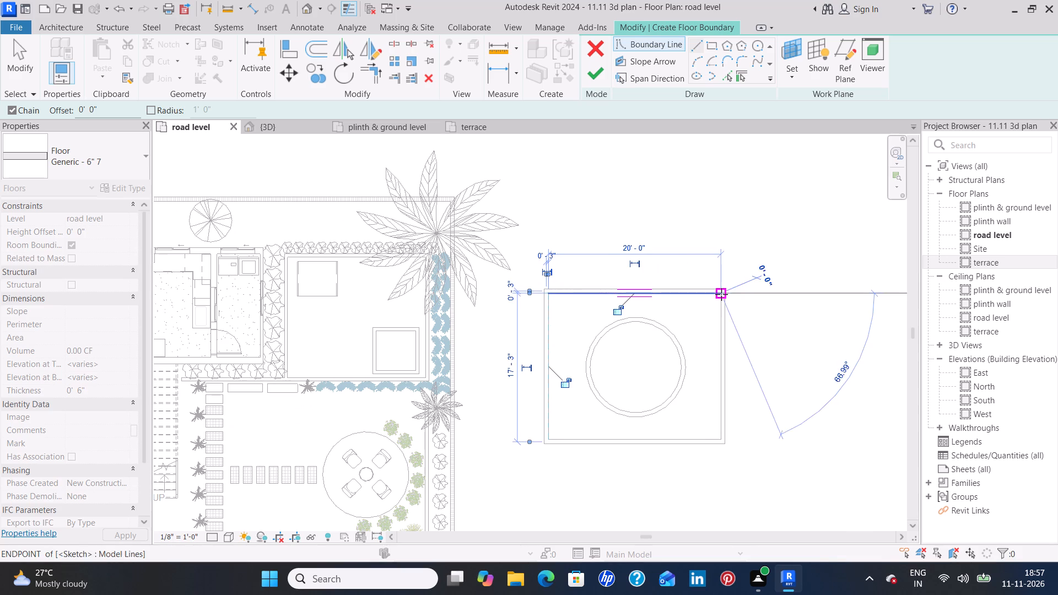
click(721, 439)
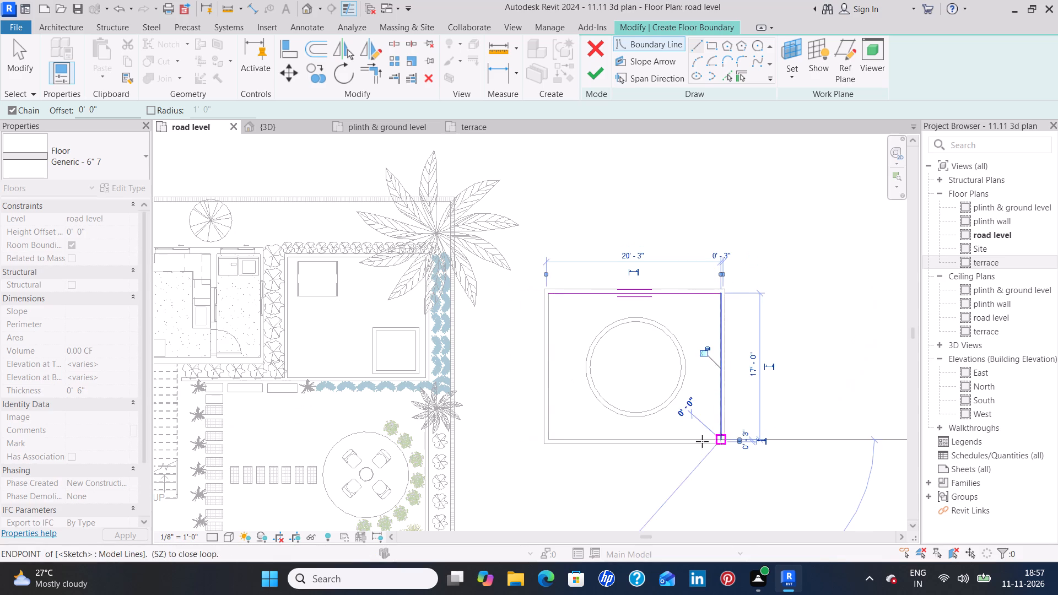
click(549, 440)
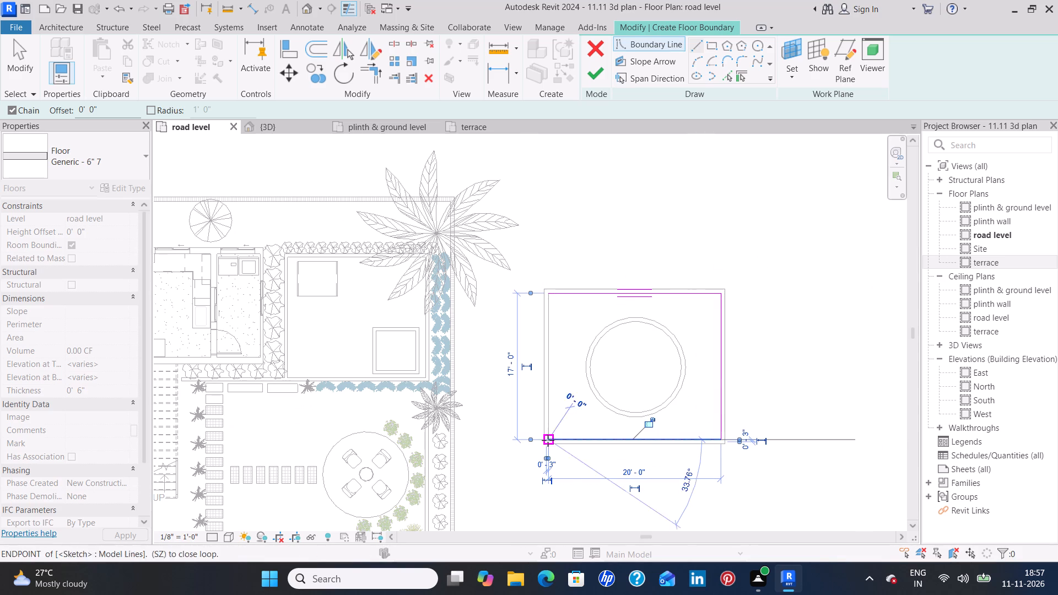
click(547, 291)
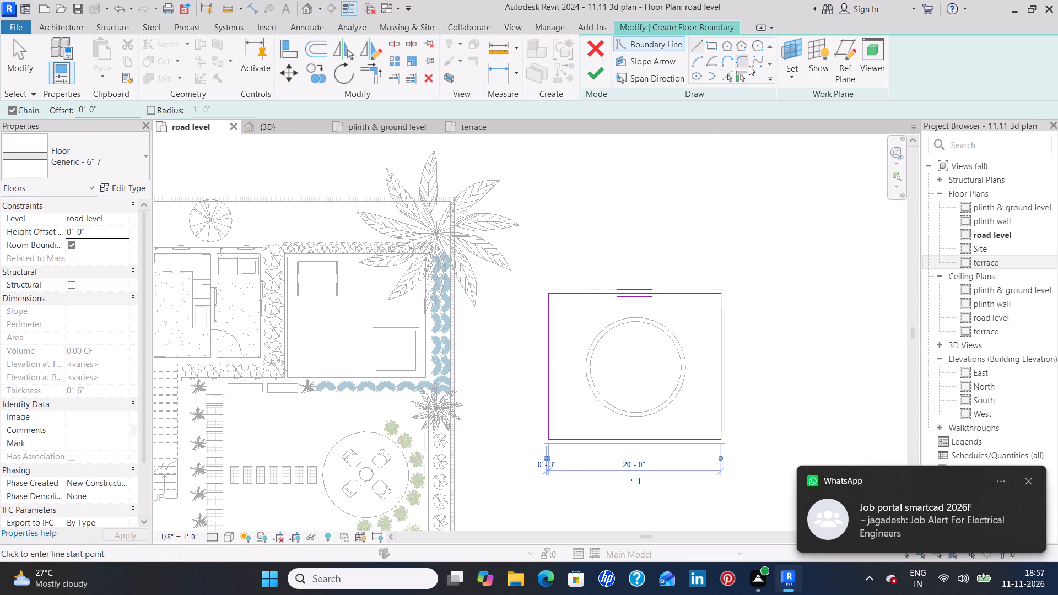
Add a circular opening of about 5' 9 1/2" radius along the circular wall's outer face and finish the floor.
click(754, 47)
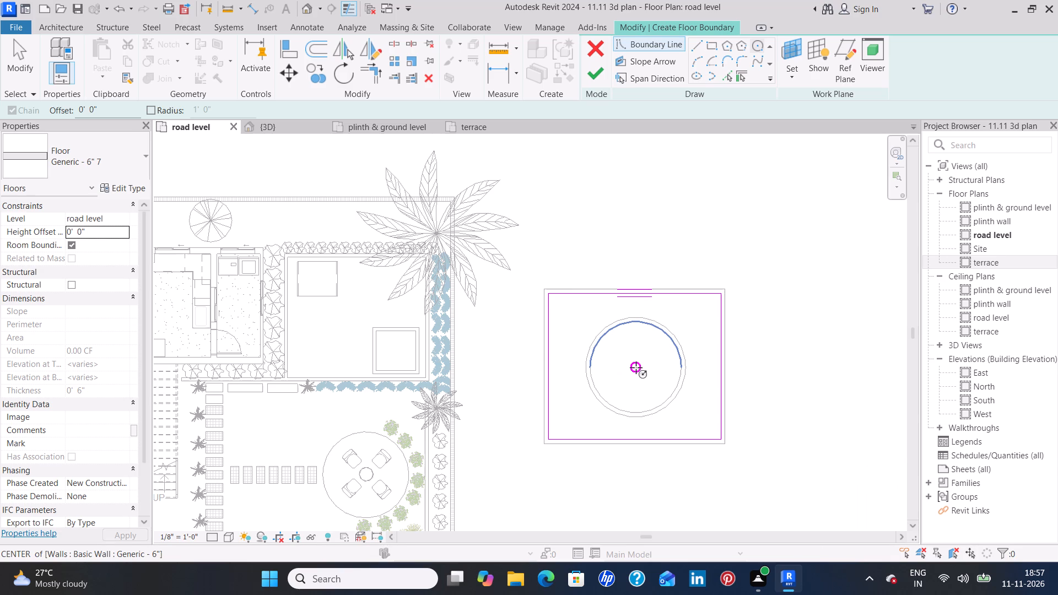
click(636, 366)
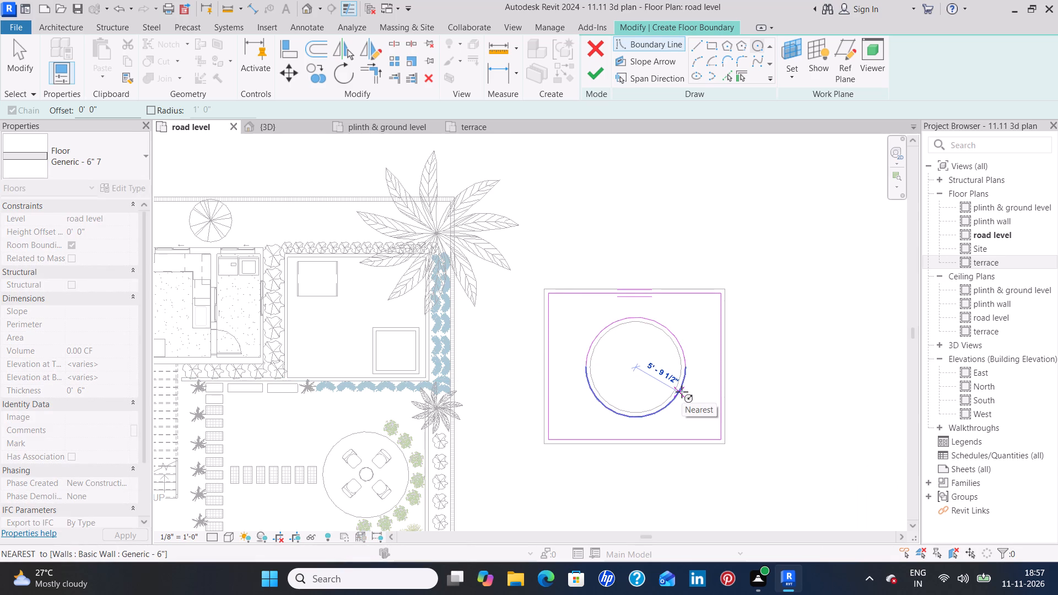
click(682, 392)
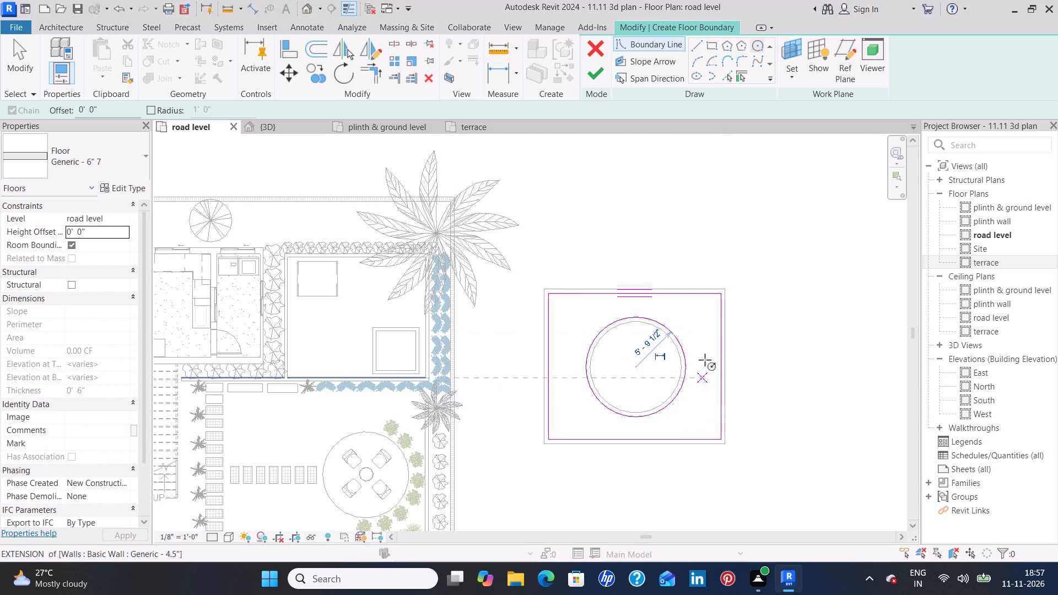
click(596, 74)
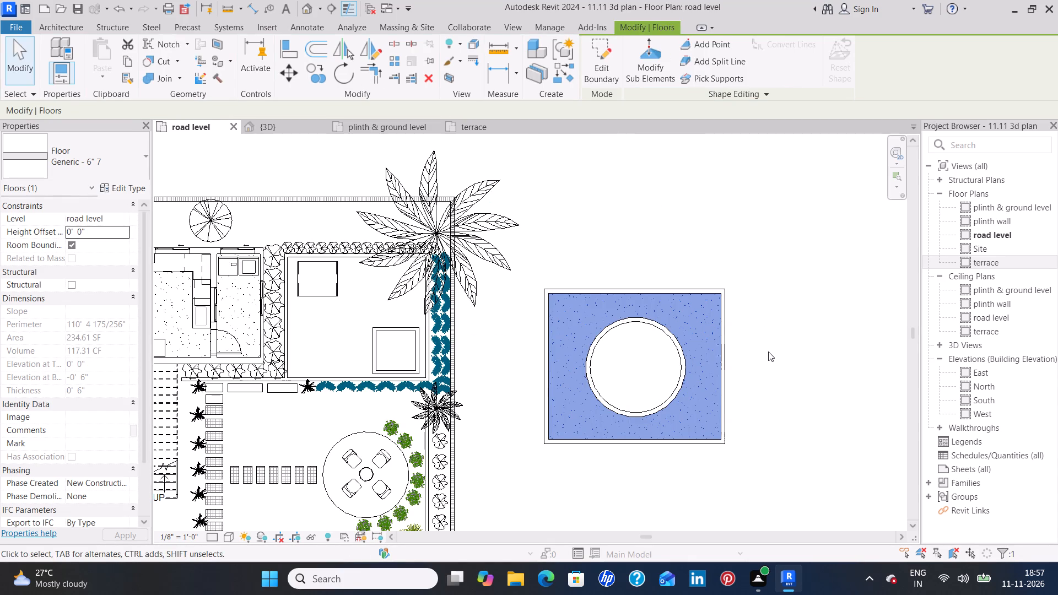
click(768, 353)
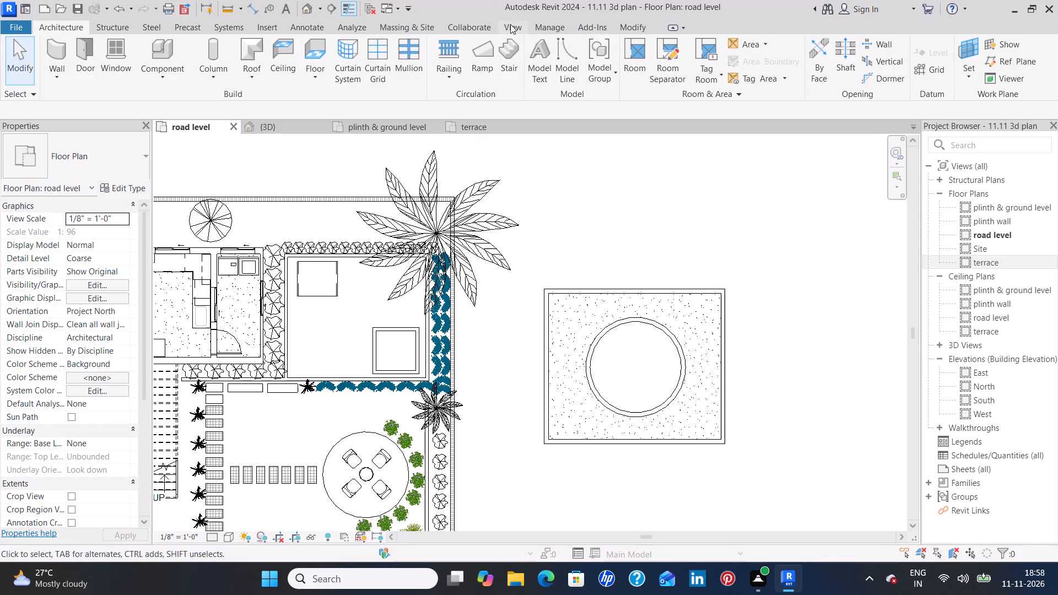
Start another floor and duplicate its Generic - 6" 7 type, keeping the suggested name.
click(319, 45)
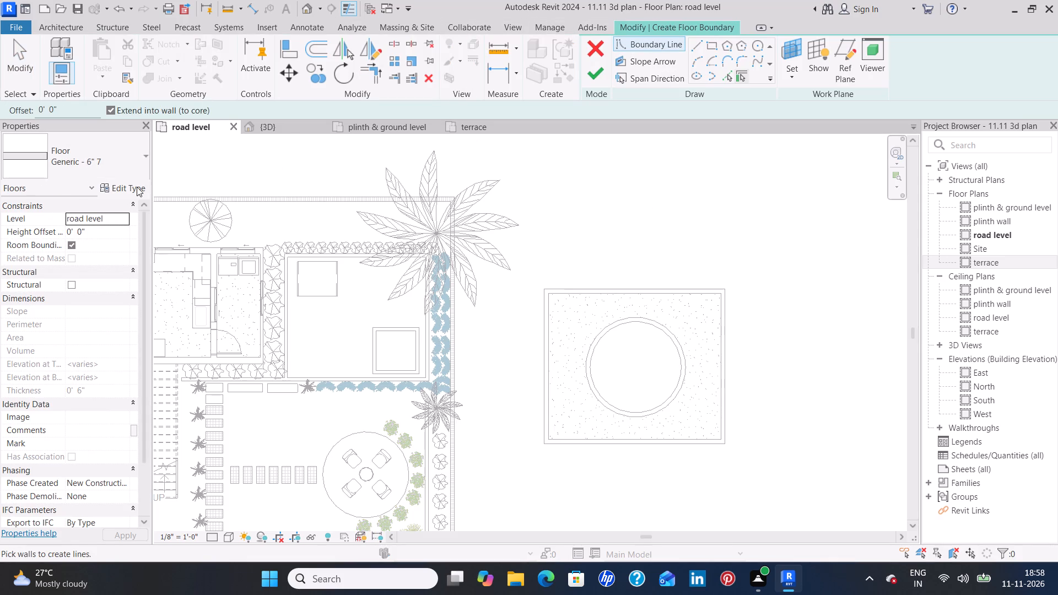
click(137, 187)
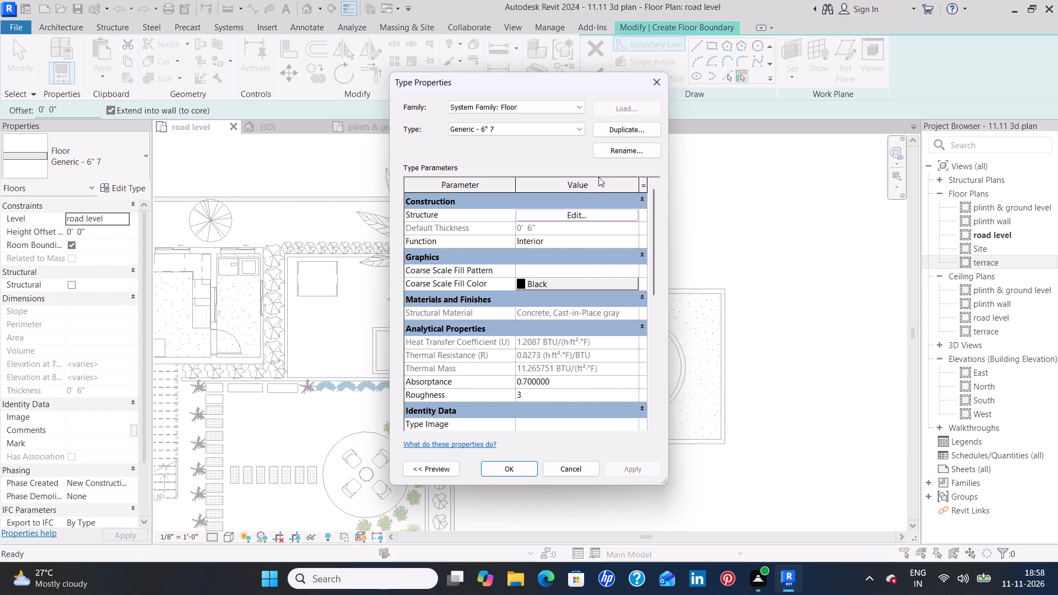
click(645, 130)
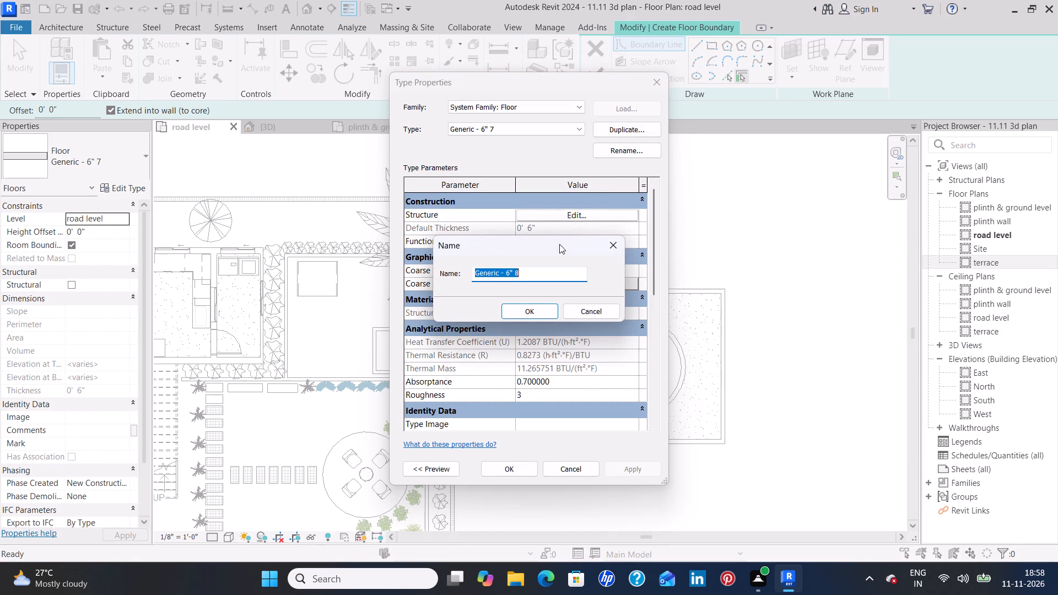
click(523, 312)
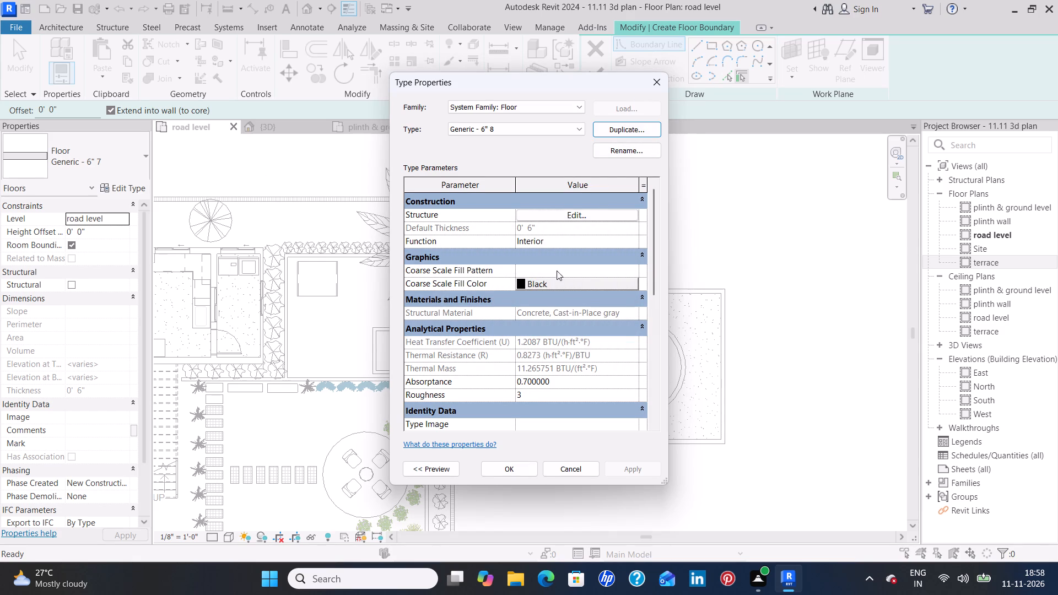
Assign the Earth material to the duplicated floor type's structure layer.
click(579, 216)
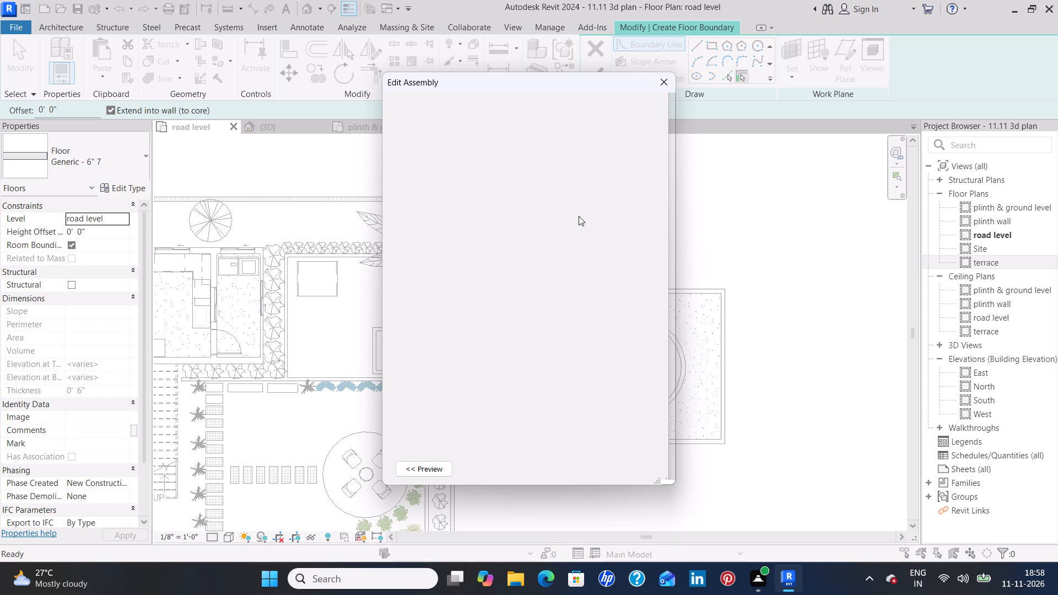
click(503, 223)
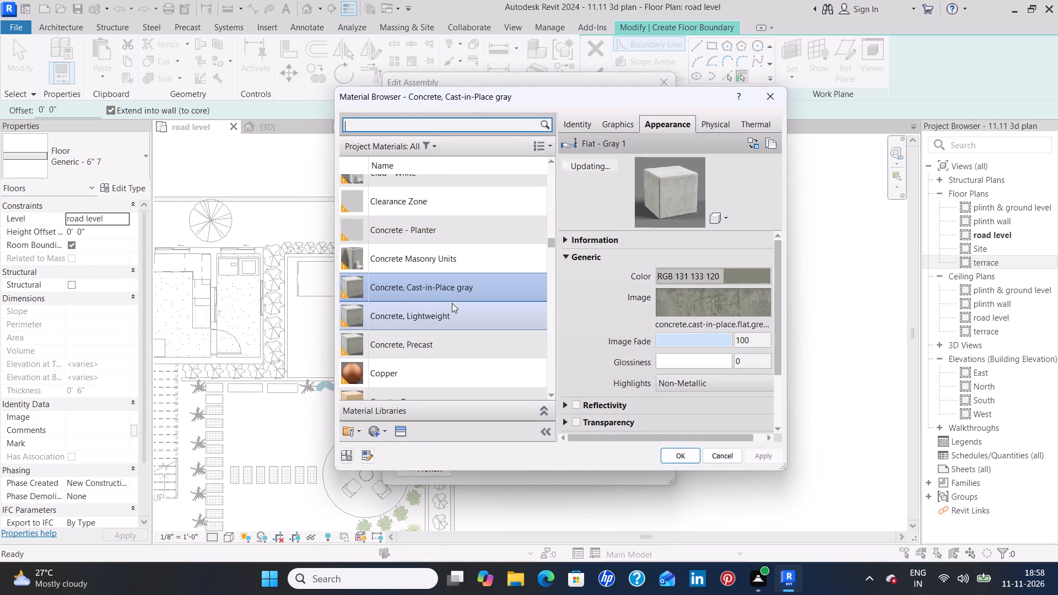
scroll(452, 303, down, 10)
scroll(452, 303, up, 1)
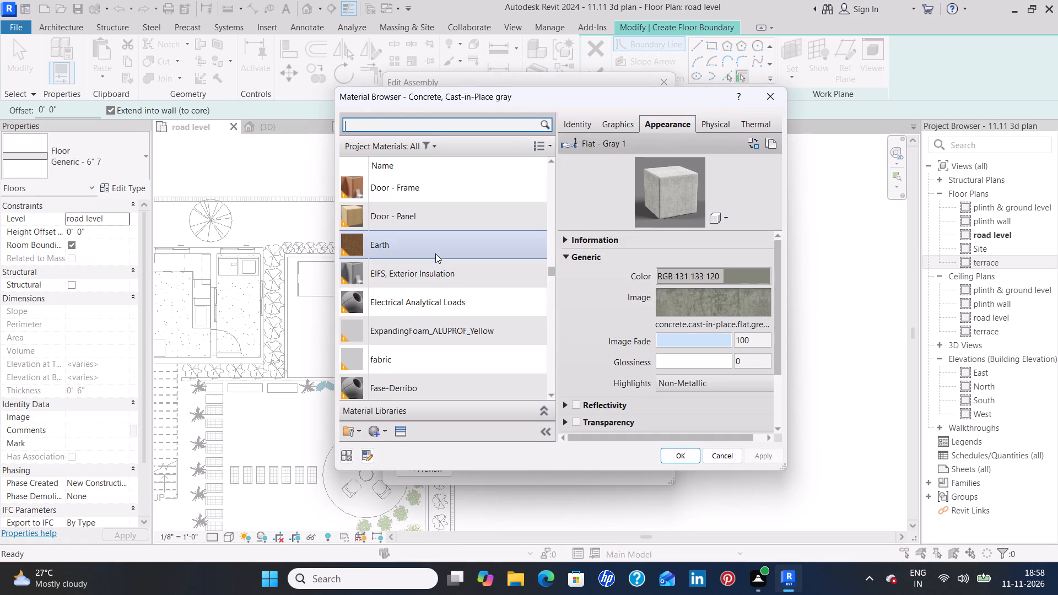
click(435, 251)
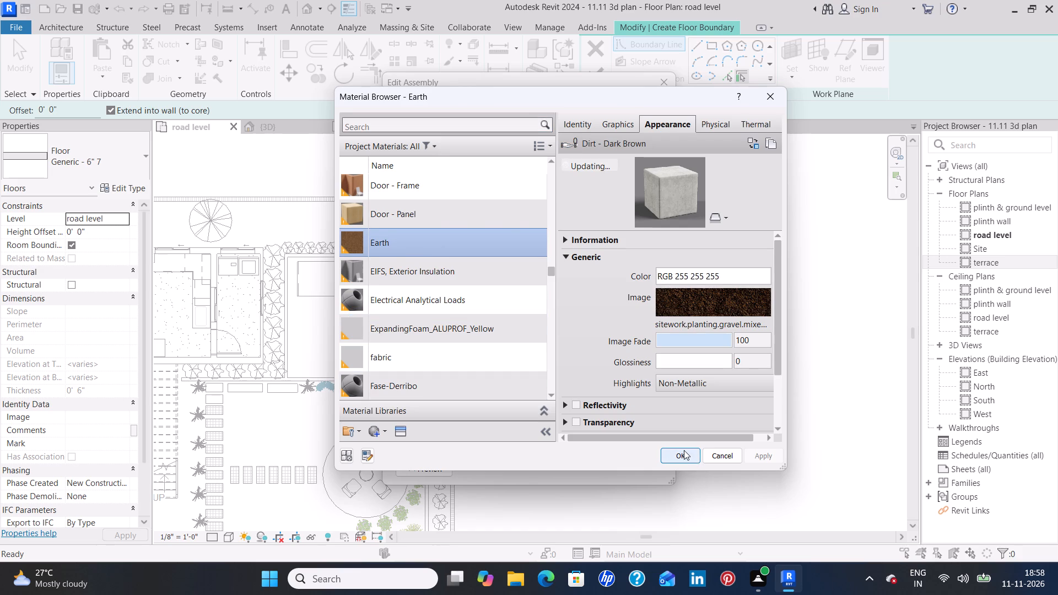
click(683, 450)
Set the Earth structure layer's thickness to 1' and apply the floor type changes.
click(536, 226)
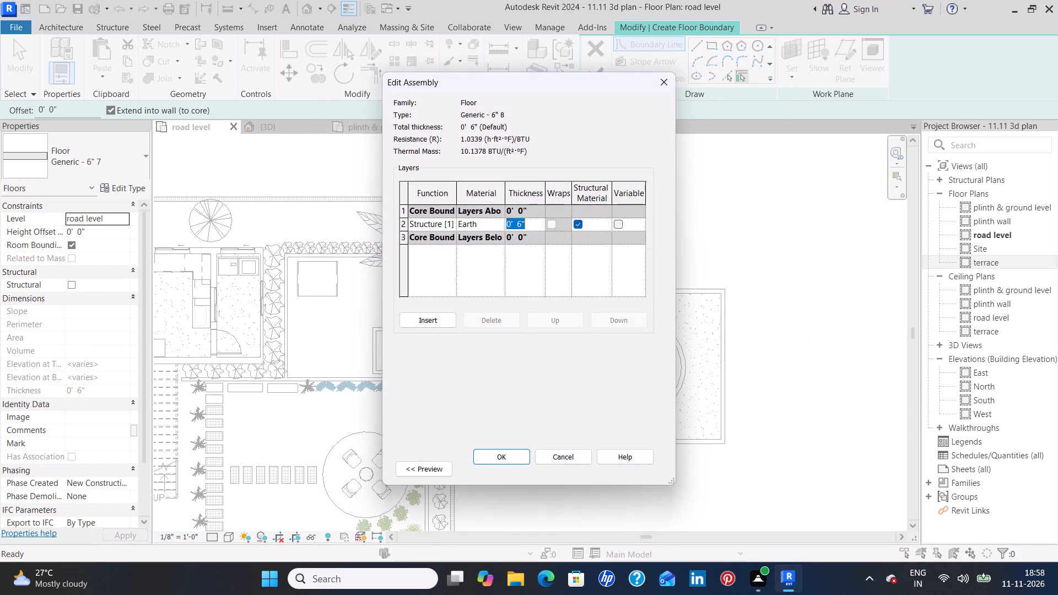
key(BackSpace)
text(1')
key(Return)
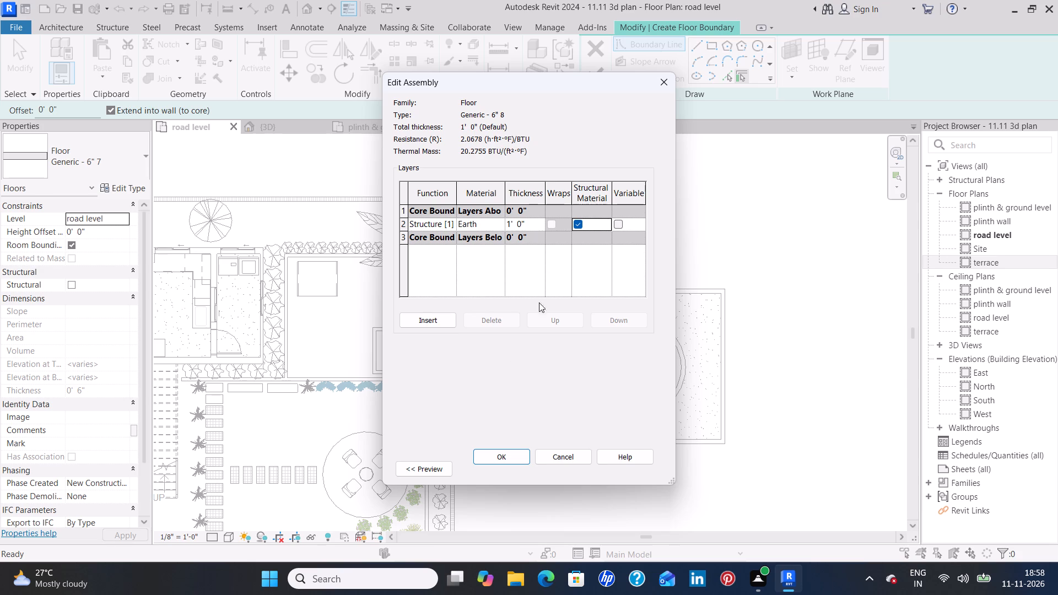
click(498, 451)
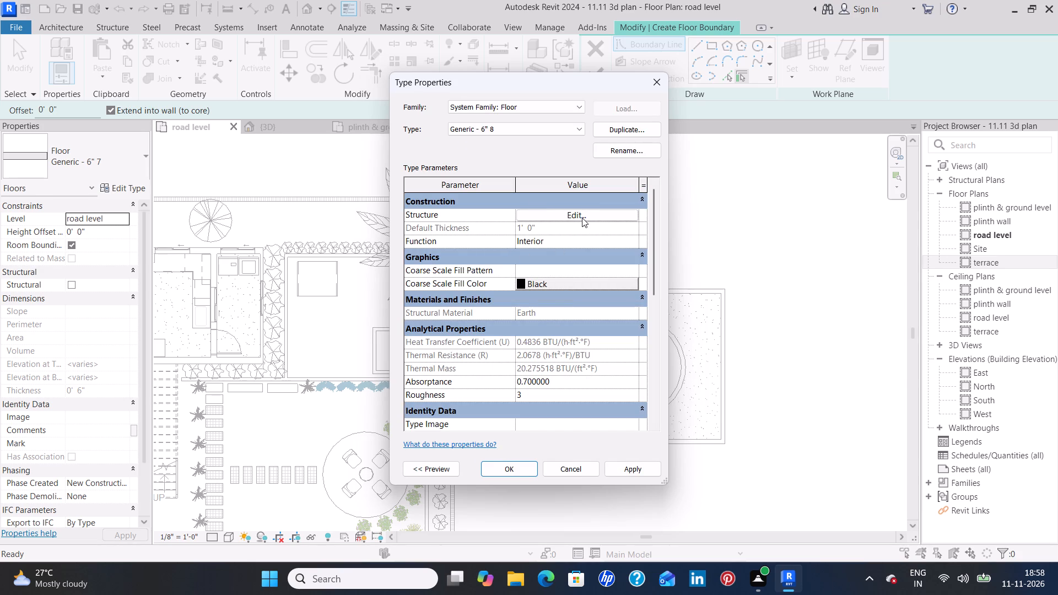
click(625, 469)
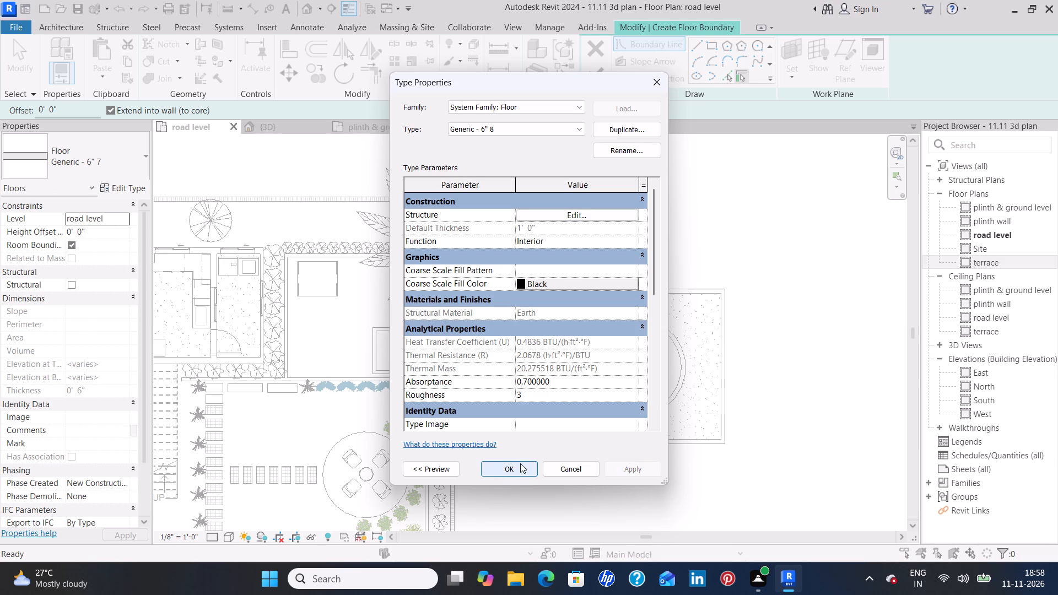
click(520, 463)
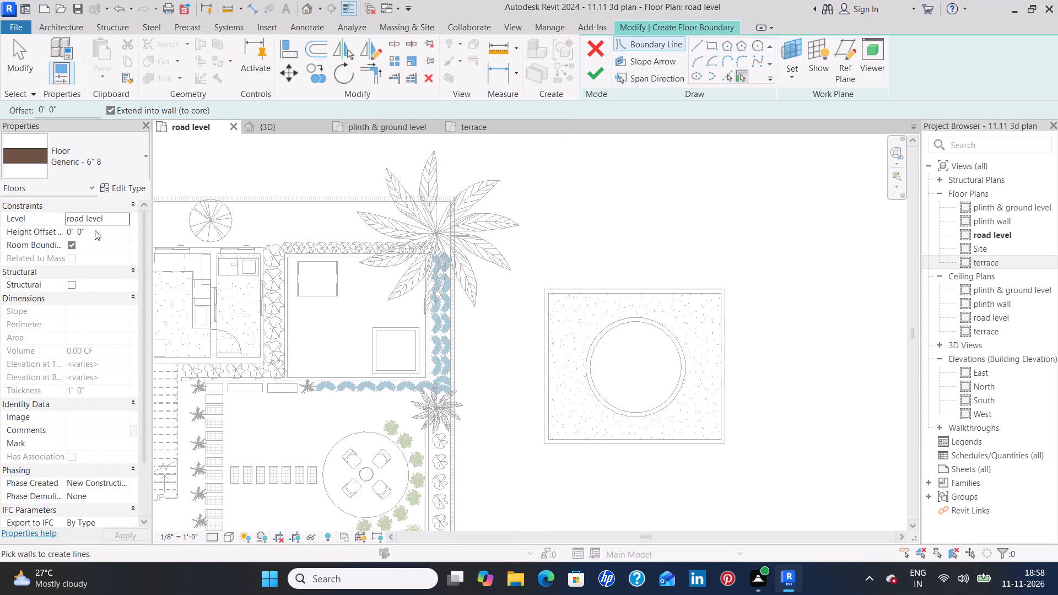
Set the new earth floor's height offset from road level to 6".
click(95, 230)
key(BackSpace)
text(6")
key(Return)
Sketch a circular boundary of about 5' 9 1/2" radius on the circular wall's outer face and finish the earth floor.
click(758, 44)
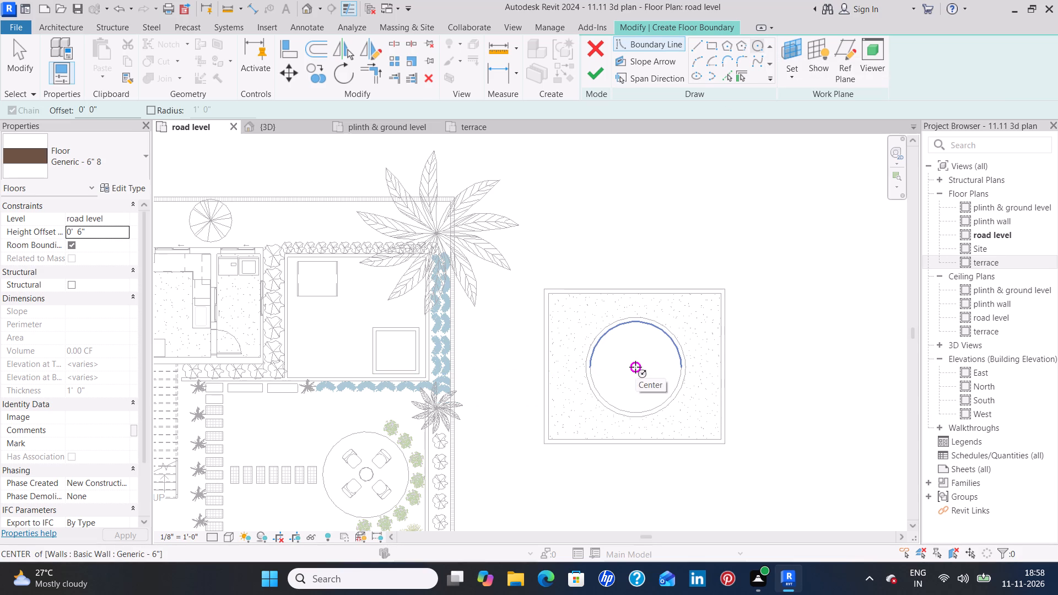
click(635, 367)
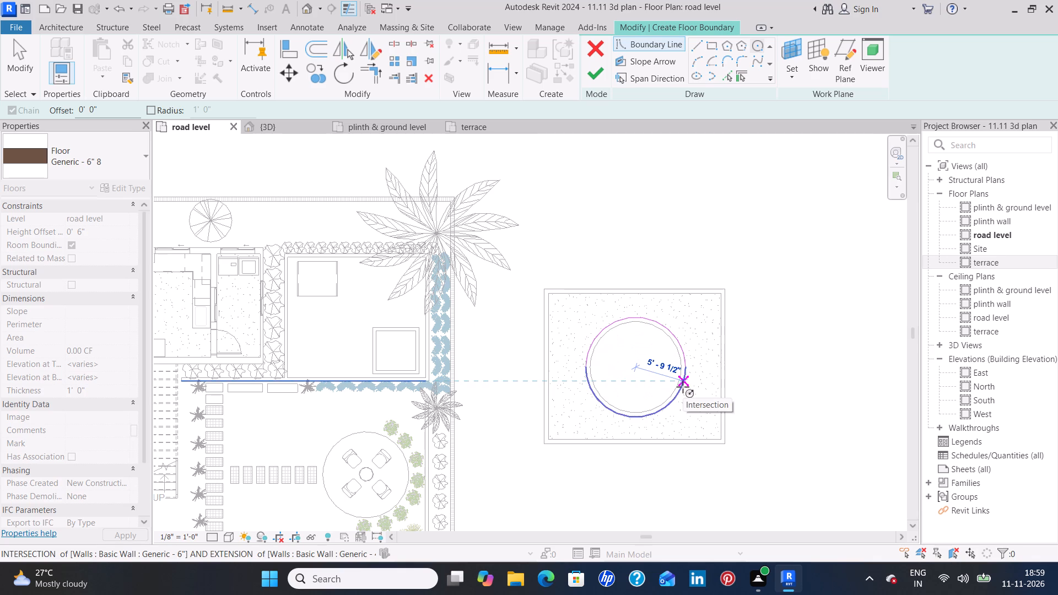
click(683, 387)
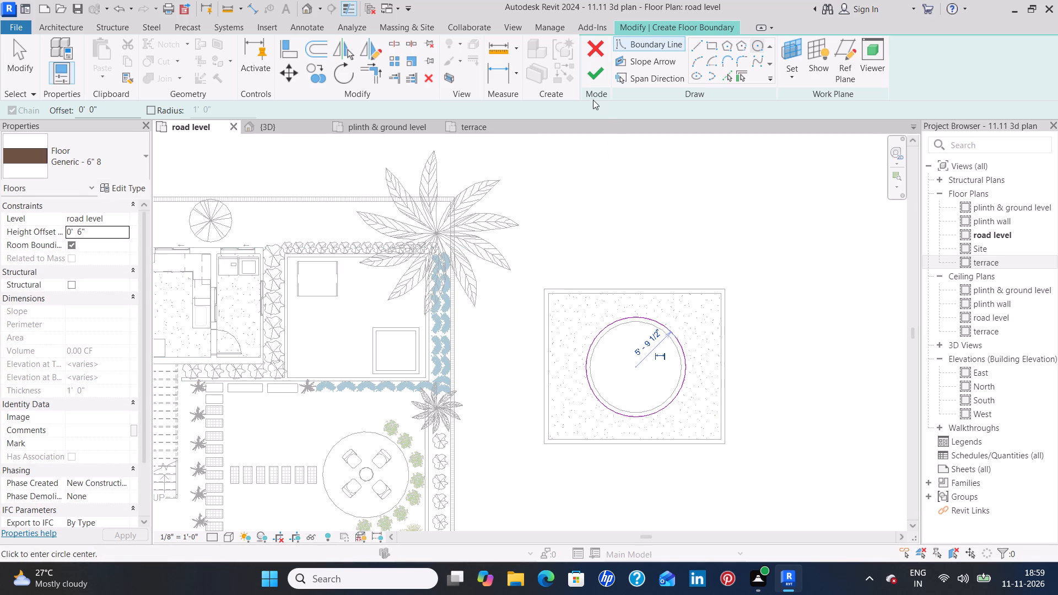
click(600, 71)
click(798, 377)
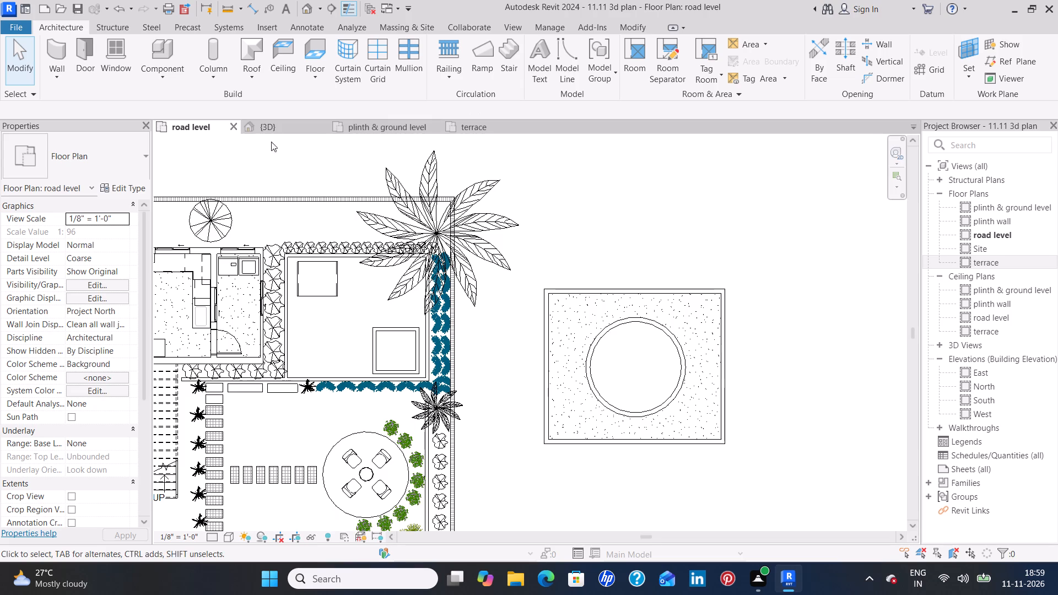
Open the 3D view to examine the walled enclosure and its floors.
click(282, 128)
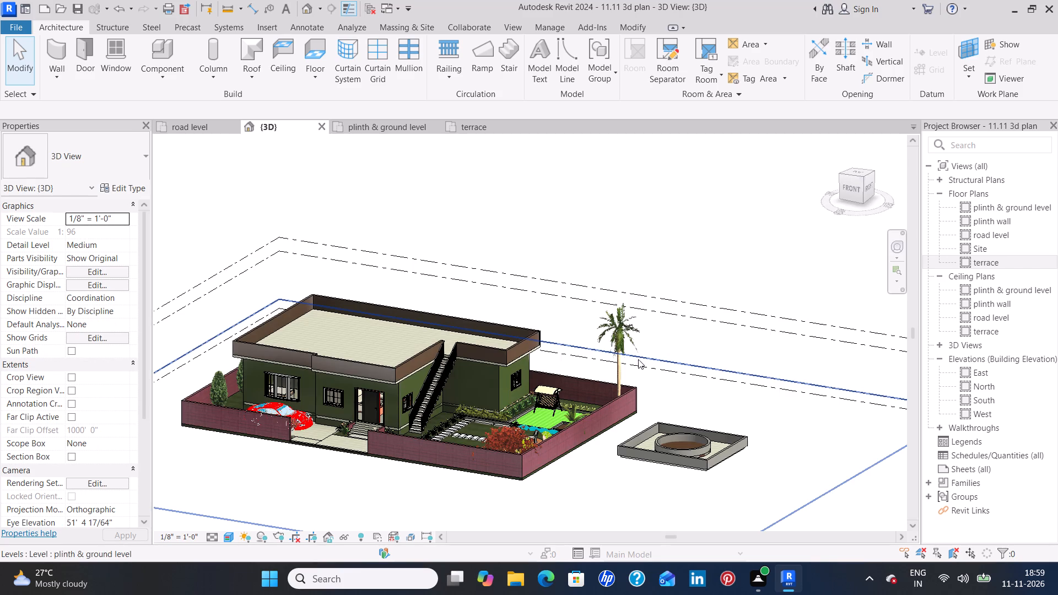
Examine the walled enclosure, its circular wall and the earth floor in 3D from above and at an angle.
middle_drag(742, 387, 752, 494)
shift+middle_drag(688, 322, 708, 458)
scroll(671, 369, up, 9)
shift+middle_drag(735, 472, 722, 415)
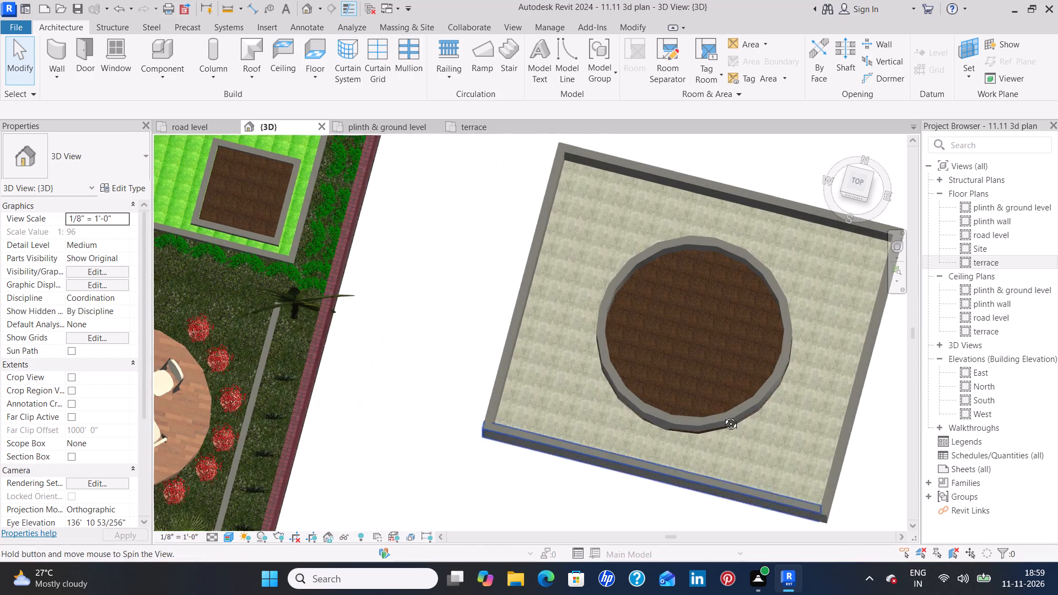
shift+middle_drag(722, 415, 720, 396)
middle_drag(723, 475, 708, 377)
shift+middle_drag(693, 483, 687, 456)
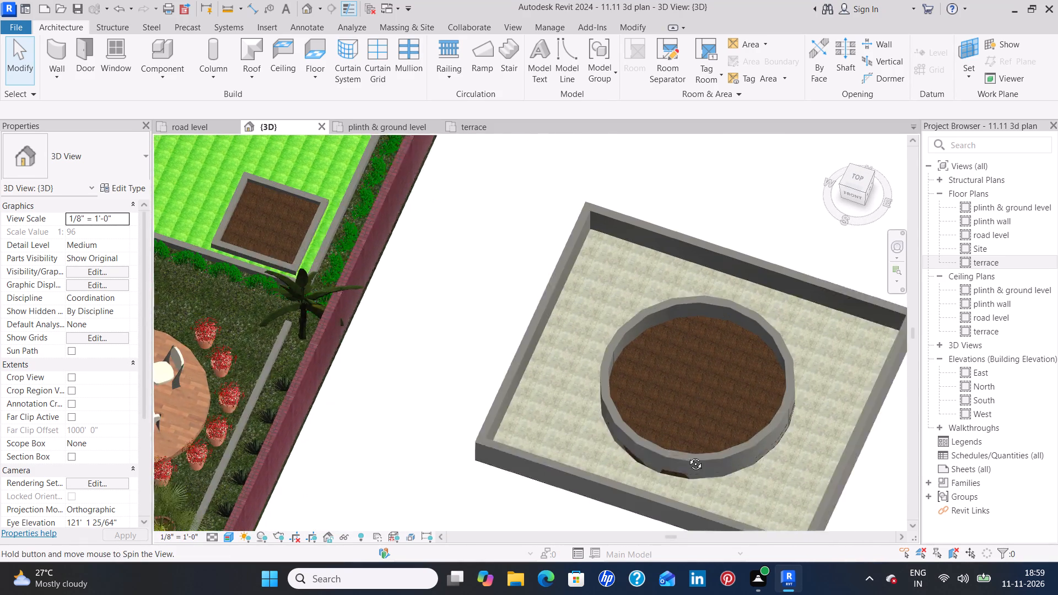
shift+middle_drag(687, 456, 684, 423)
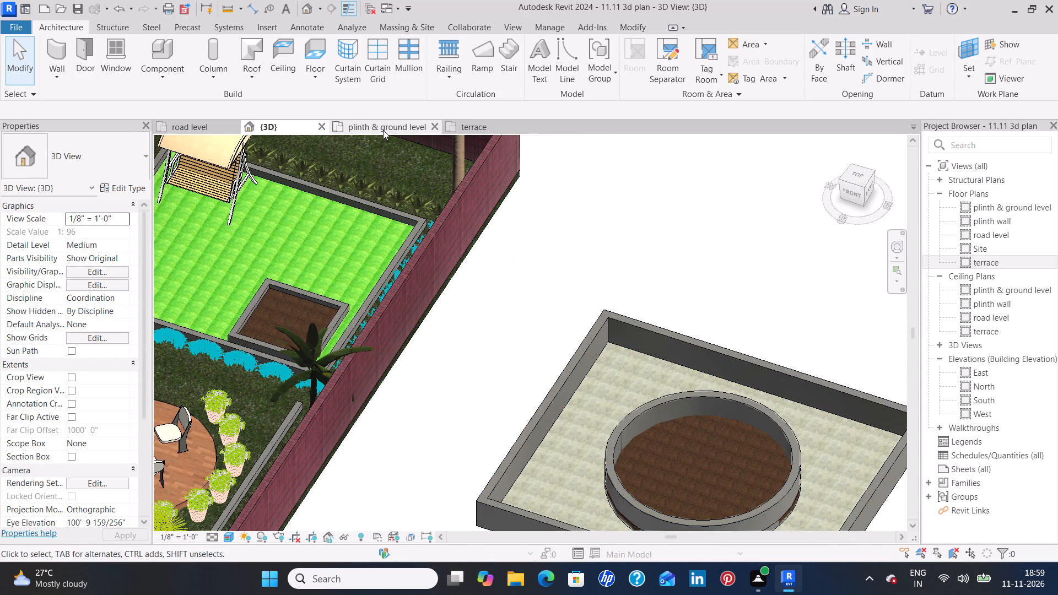
Start a new floor in the road level plan, using a duplicate of the Generic - 6" 4 grass type with the suggested name.
click(209, 126)
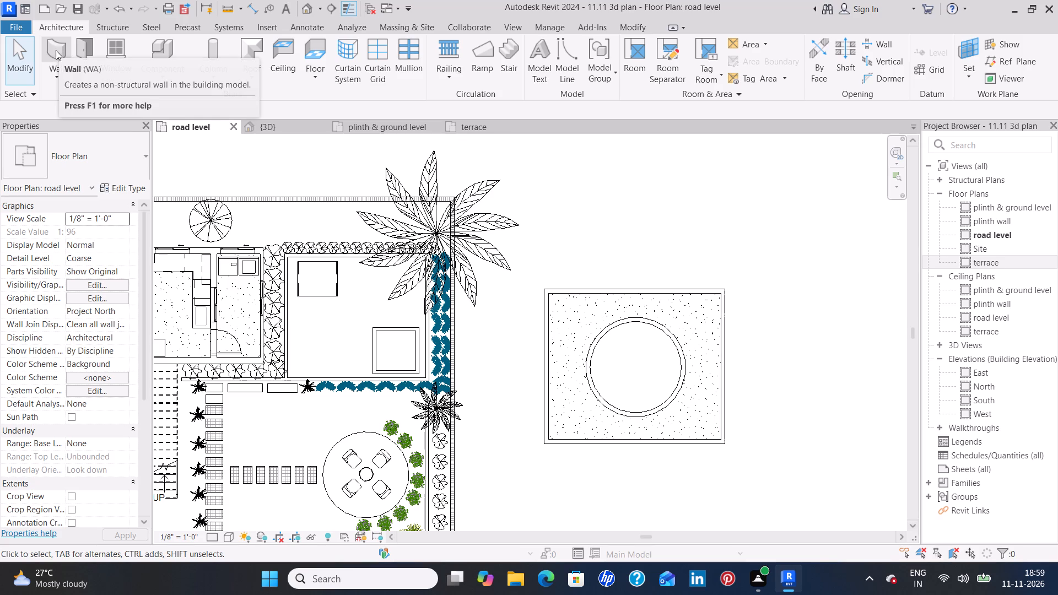
click(319, 51)
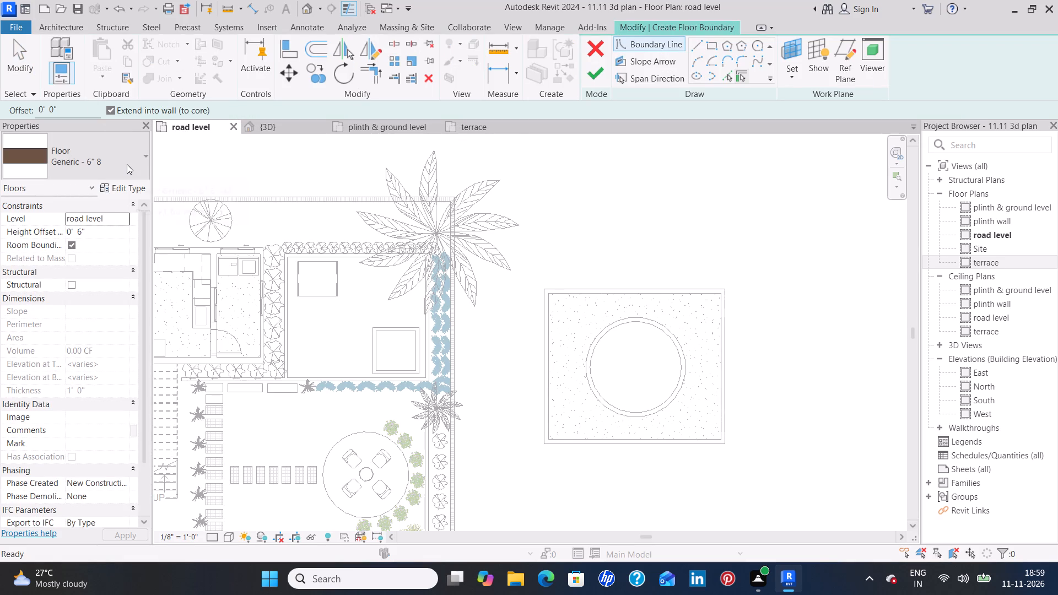
click(127, 164)
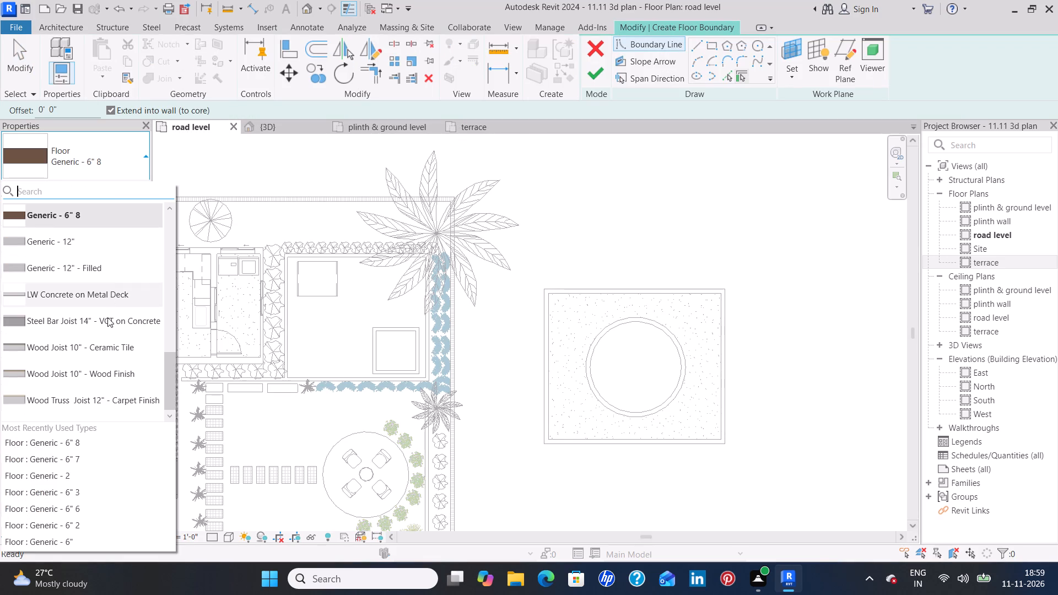
scroll(107, 323, up, 2)
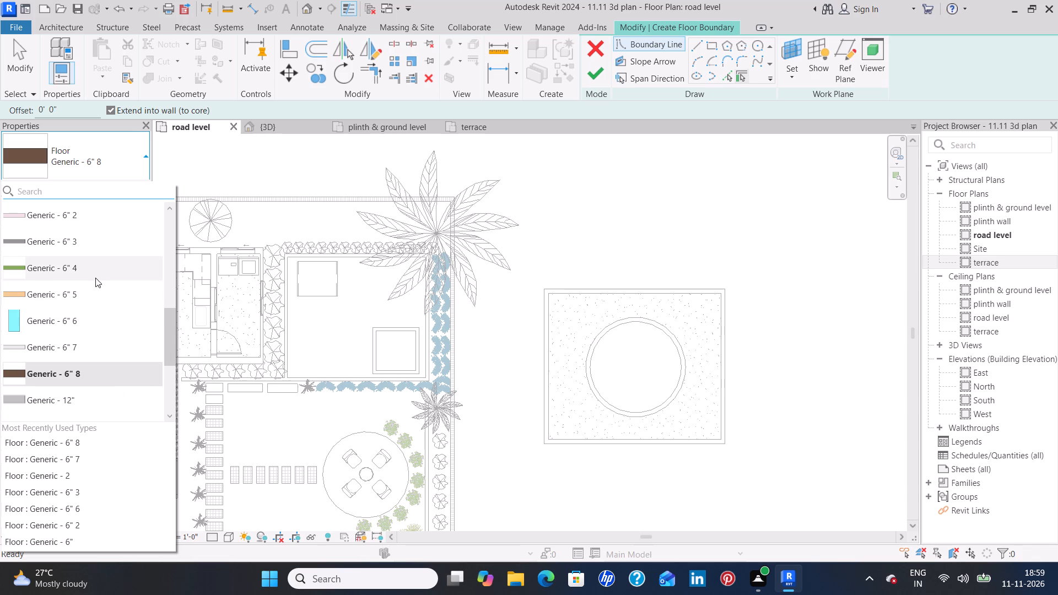
click(94, 268)
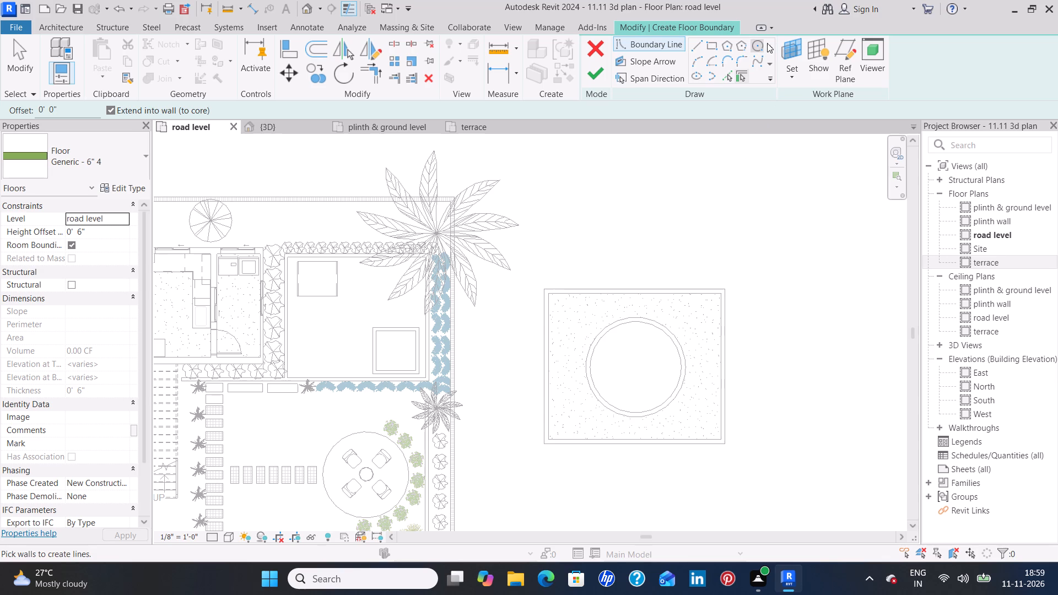
click(125, 185)
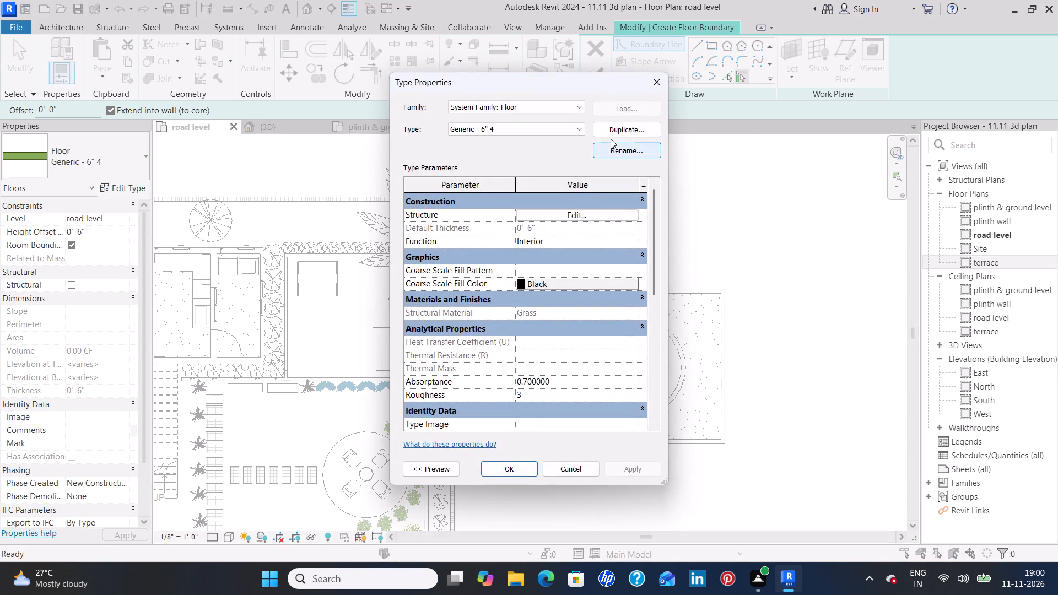
click(617, 132)
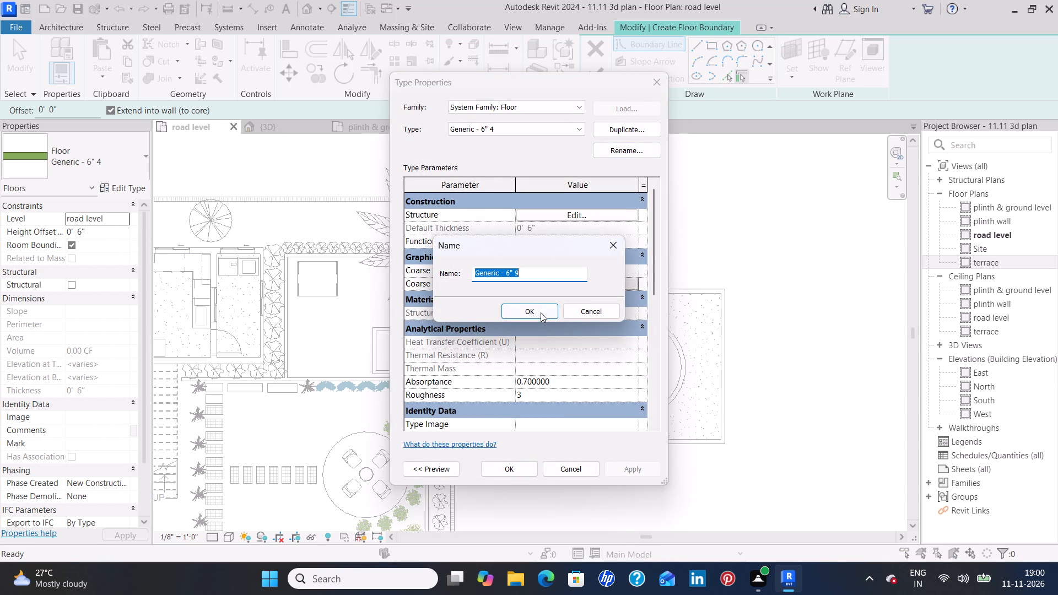
click(541, 312)
click(526, 471)
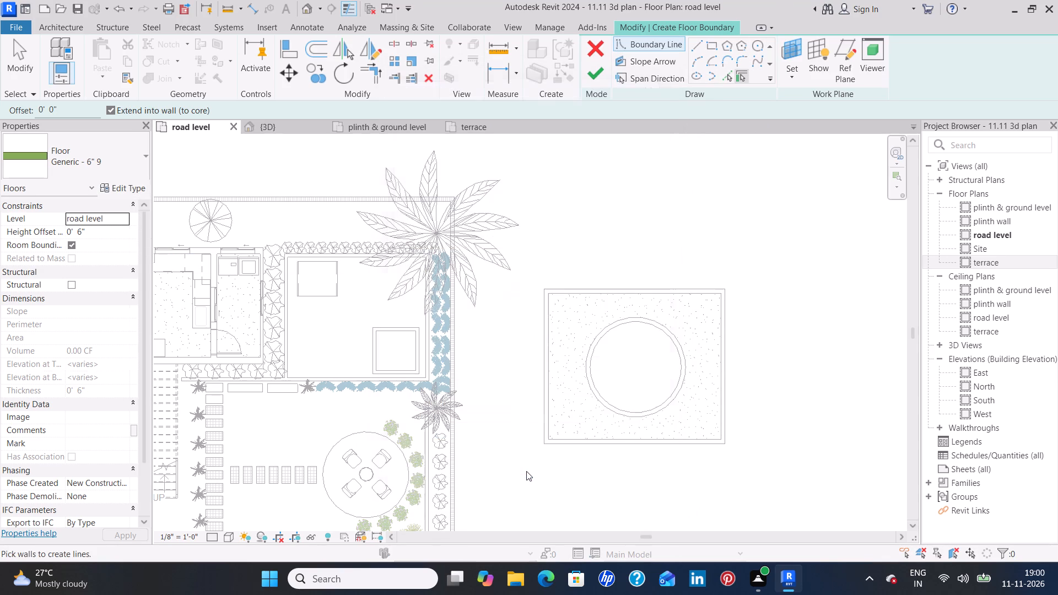
Sketch a circular boundary of about 5' 3 1/2" radius on the circular wall's inner face and finish the grass floor.
click(760, 46)
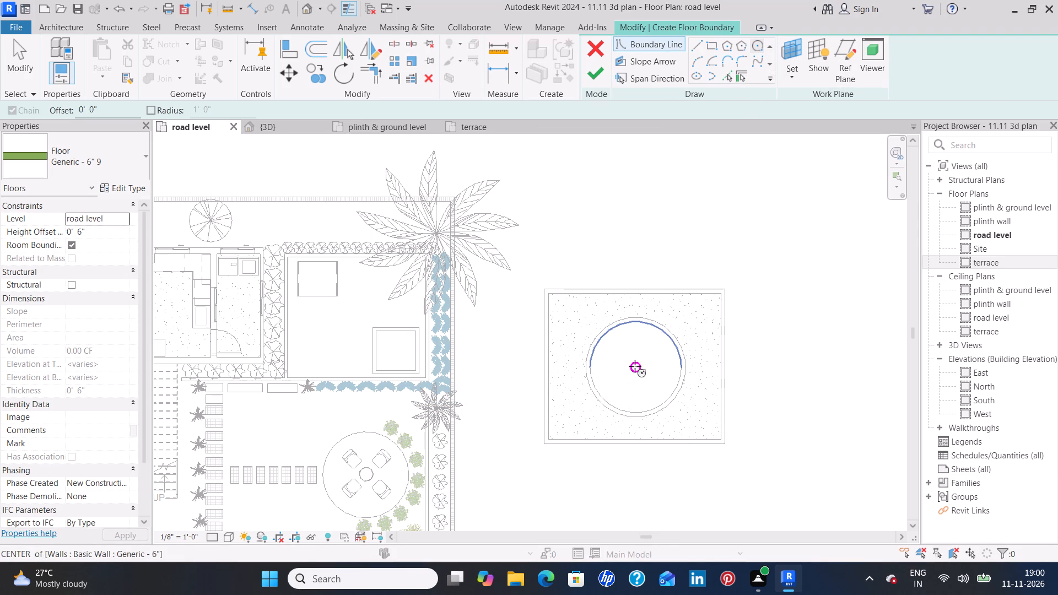
click(635, 366)
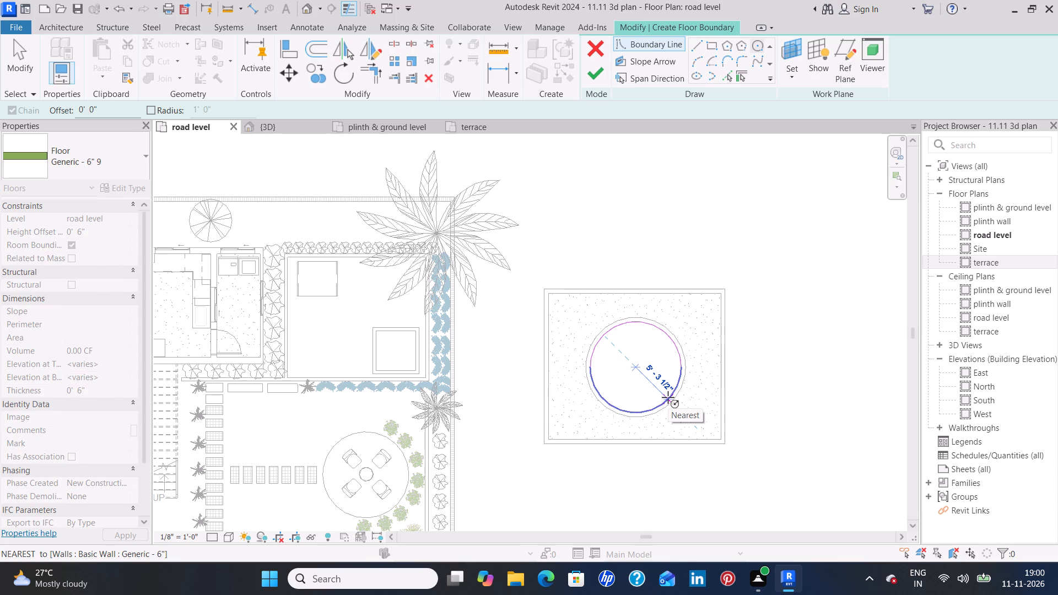
click(668, 397)
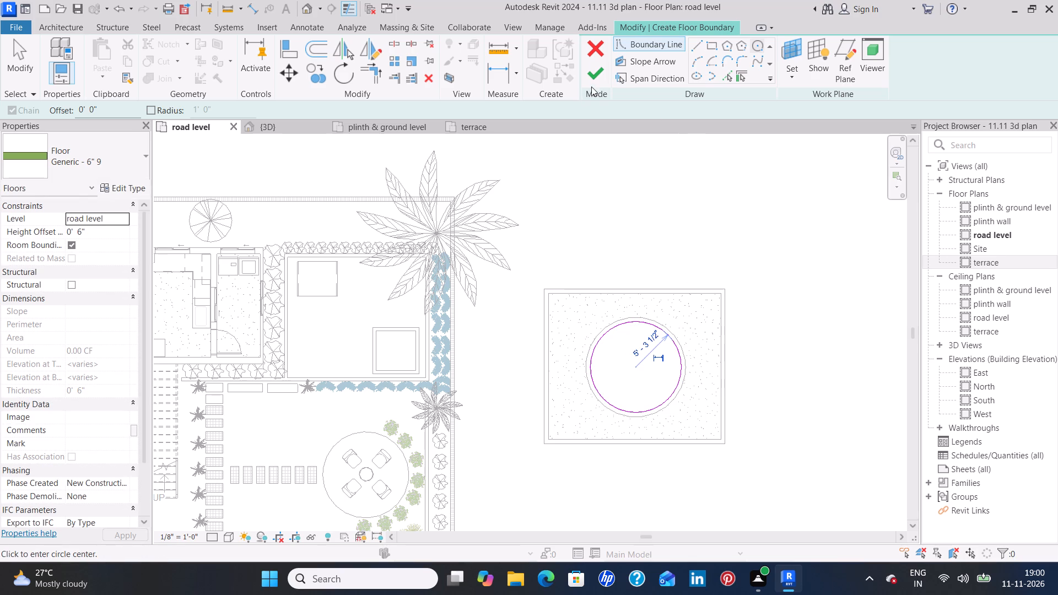
click(596, 78)
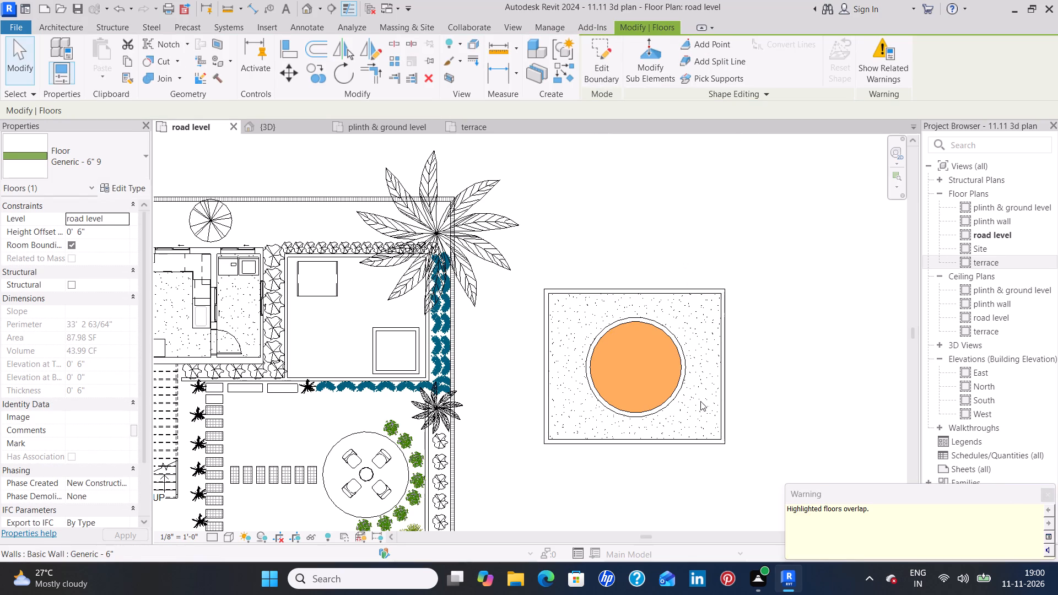
Set the circular grass floor's height offset from road level to 1'.
click(117, 232)
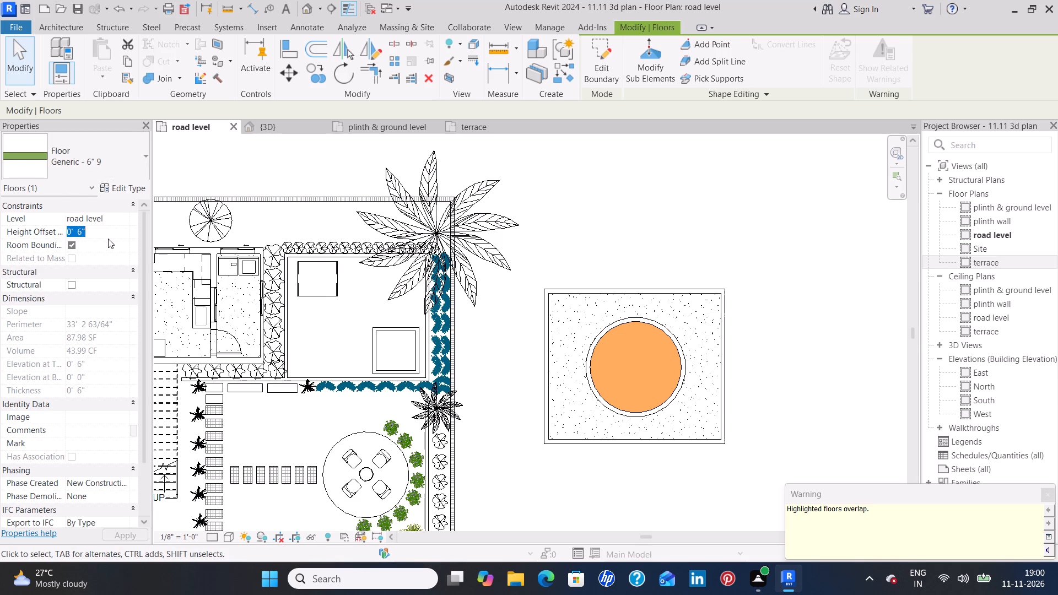
key(BackSpace)
text(1')
key(Return)
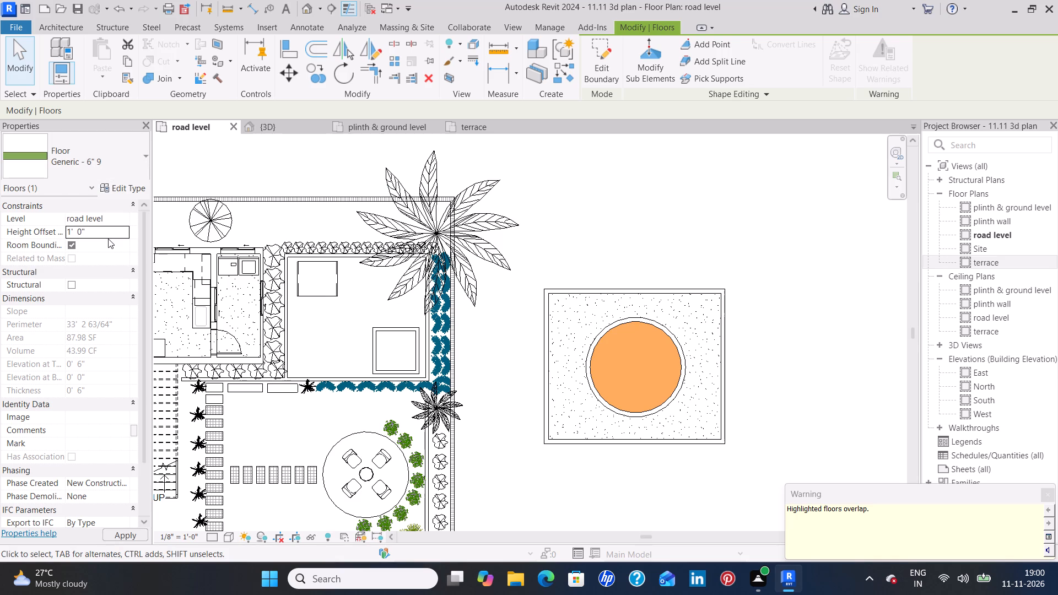
click(122, 533)
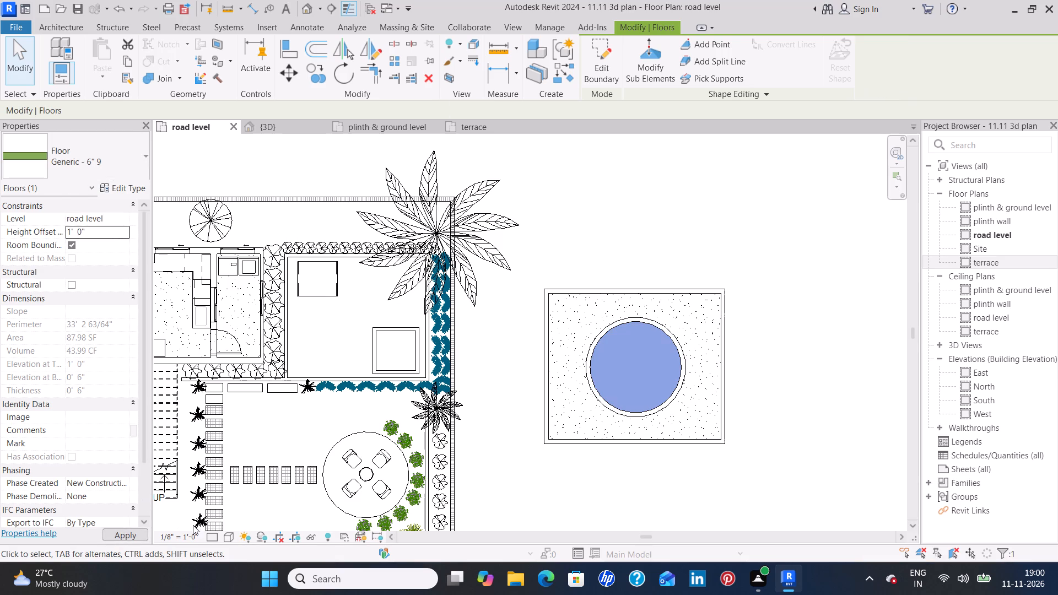
click(748, 291)
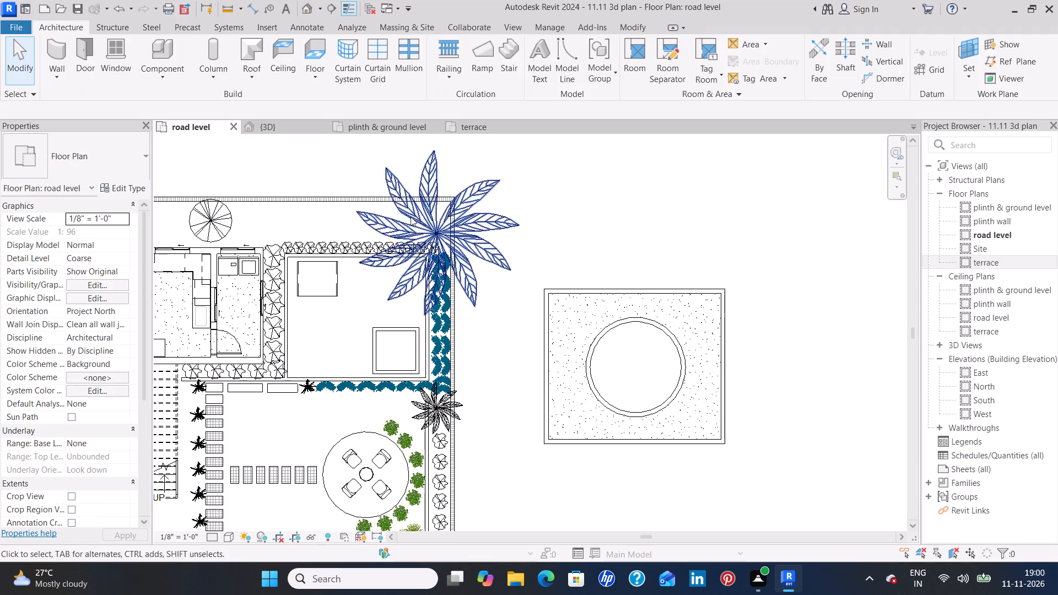
Open the 3D view to examine the grass floor and the outer base of the circular wall up close.
click(283, 124)
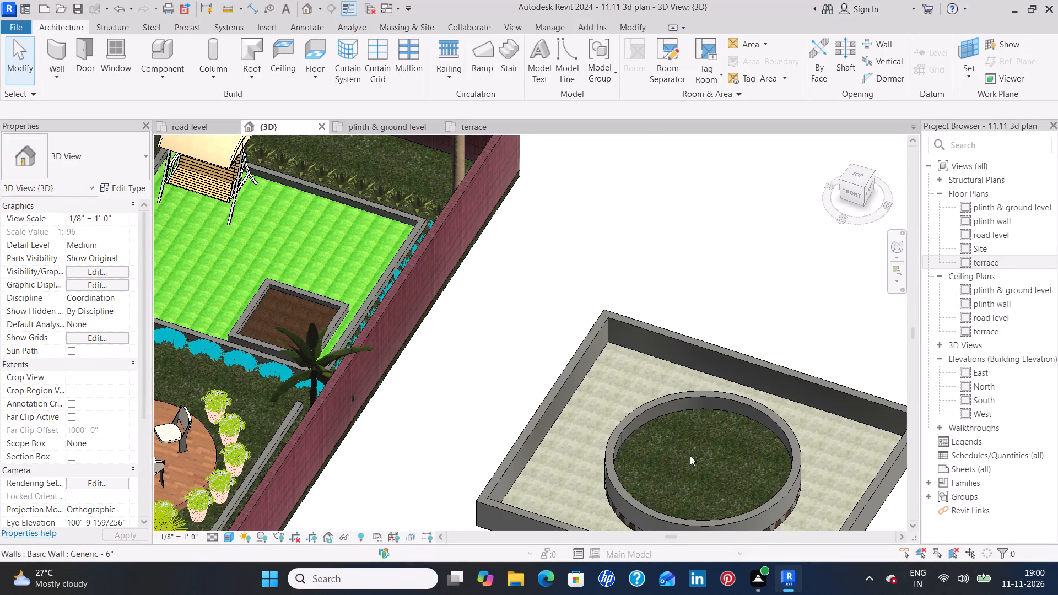
middle_drag(694, 432, 669, 363)
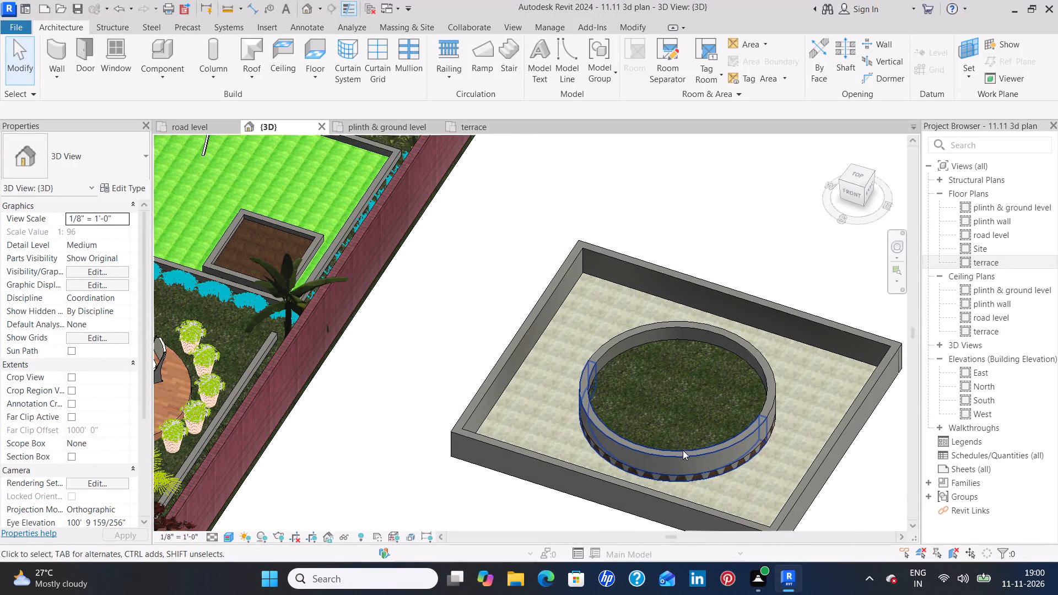
click(684, 453)
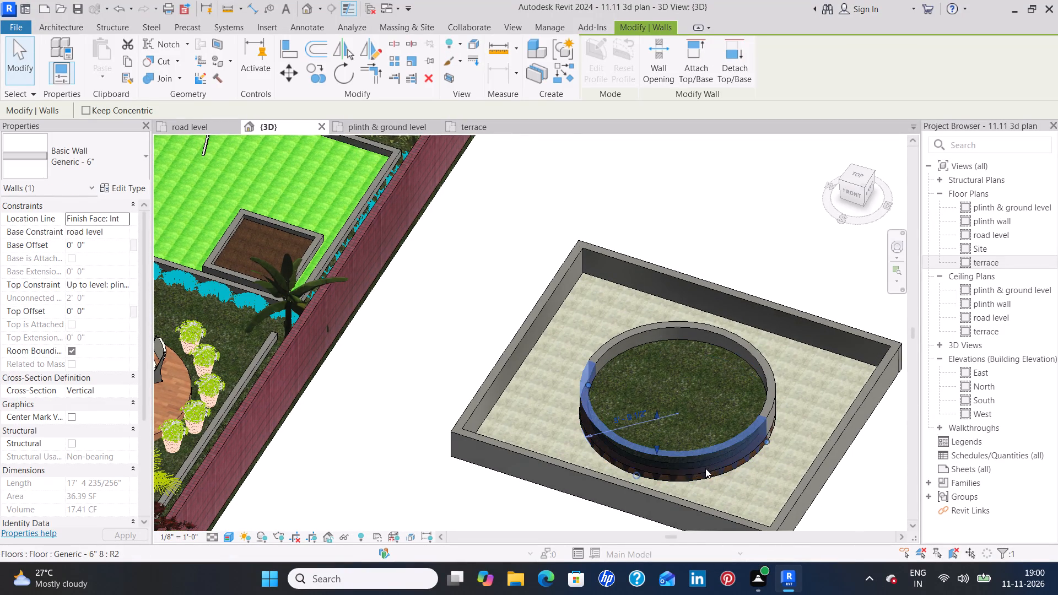
scroll(704, 469, up, 3)
middle_drag(703, 482, 654, 410)
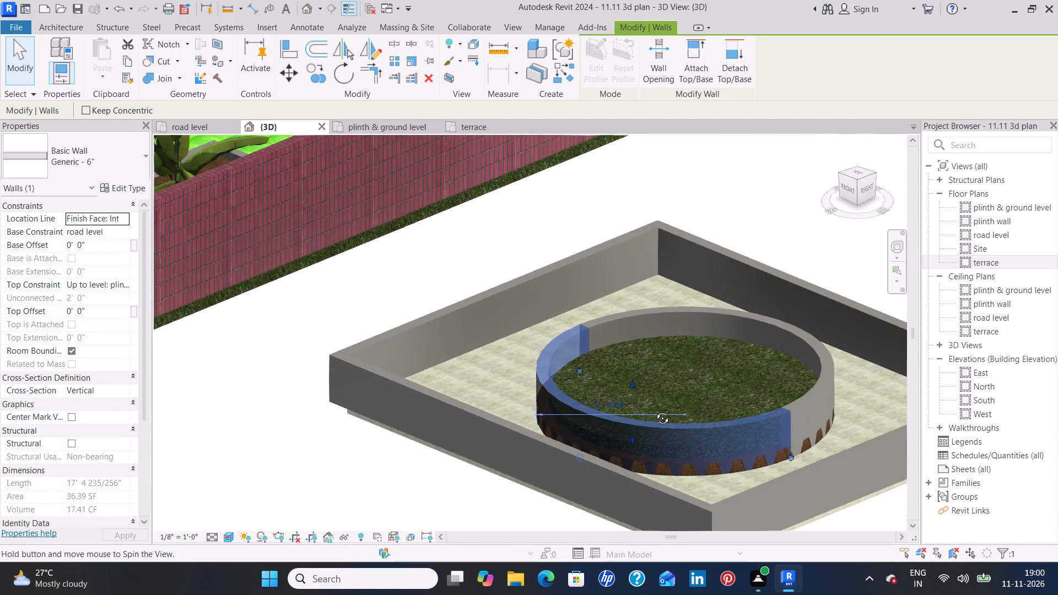
middle_drag(654, 410, 652, 415)
scroll(748, 464, up, 7)
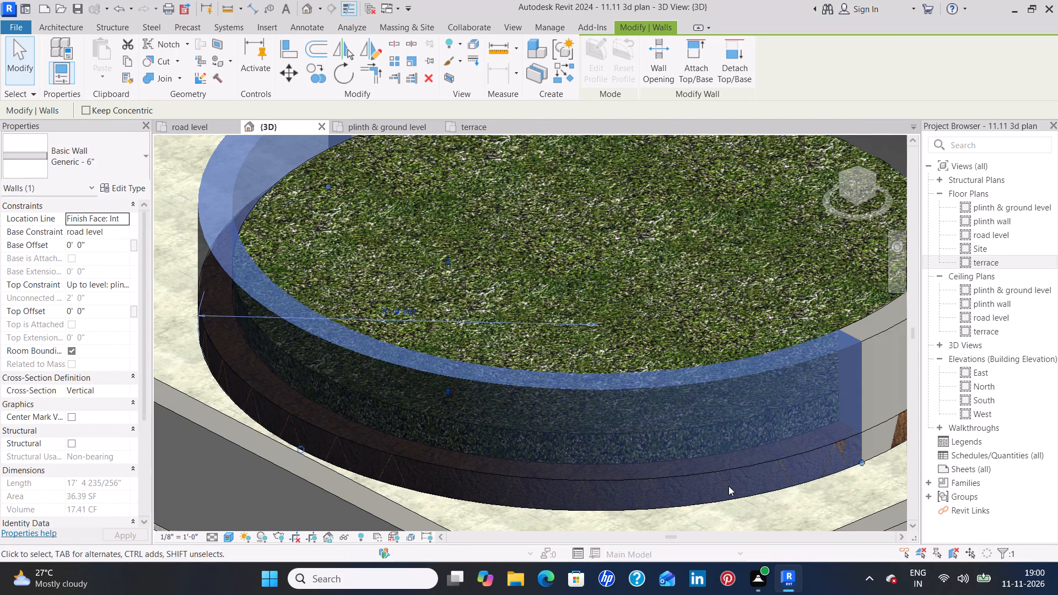
Shrink the earth floor's circular boundary to about 33' 6" in circumference, near the circular wall's inner face, and finish the boundary edit.
click(722, 472)
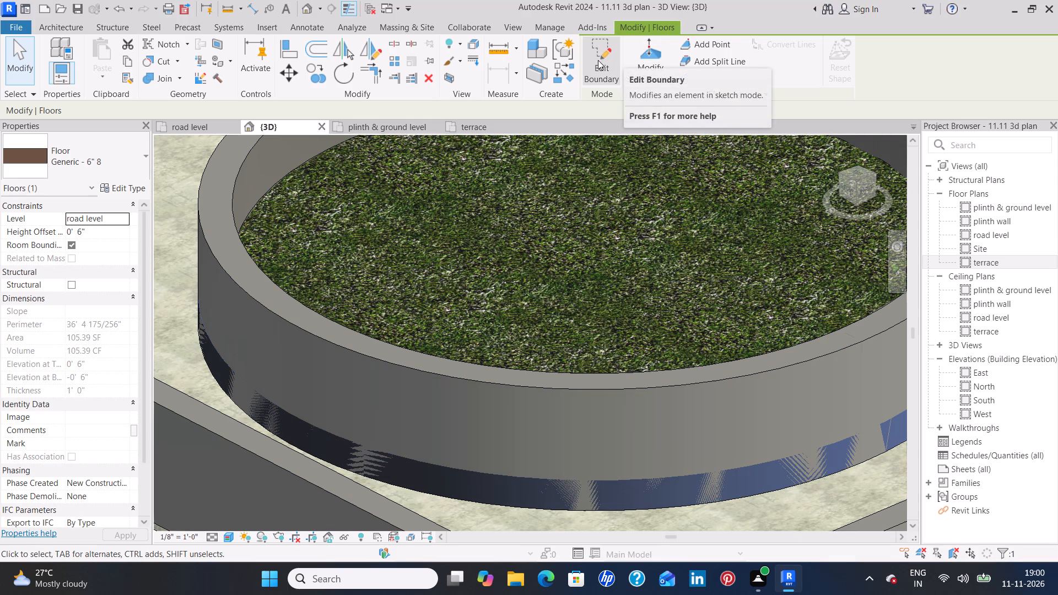
click(598, 60)
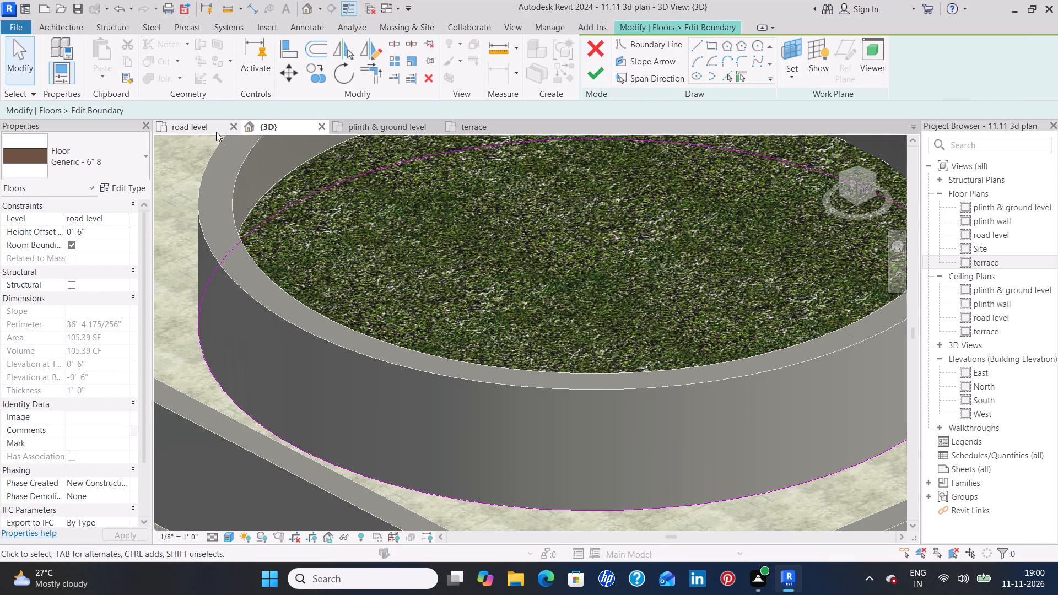
click(213, 130)
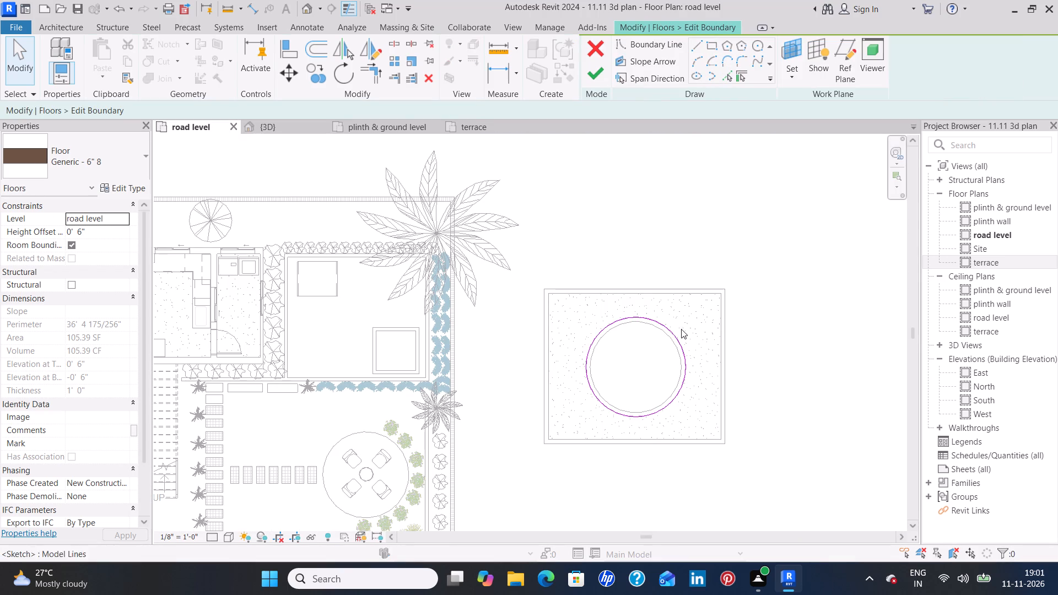
click(673, 329)
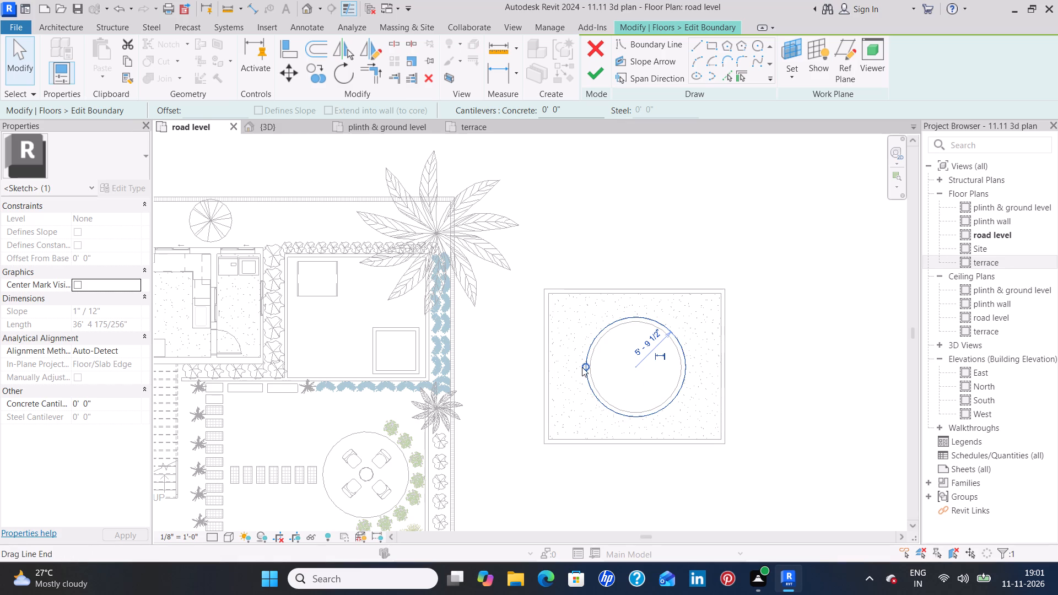
drag(584, 366, 588, 366)
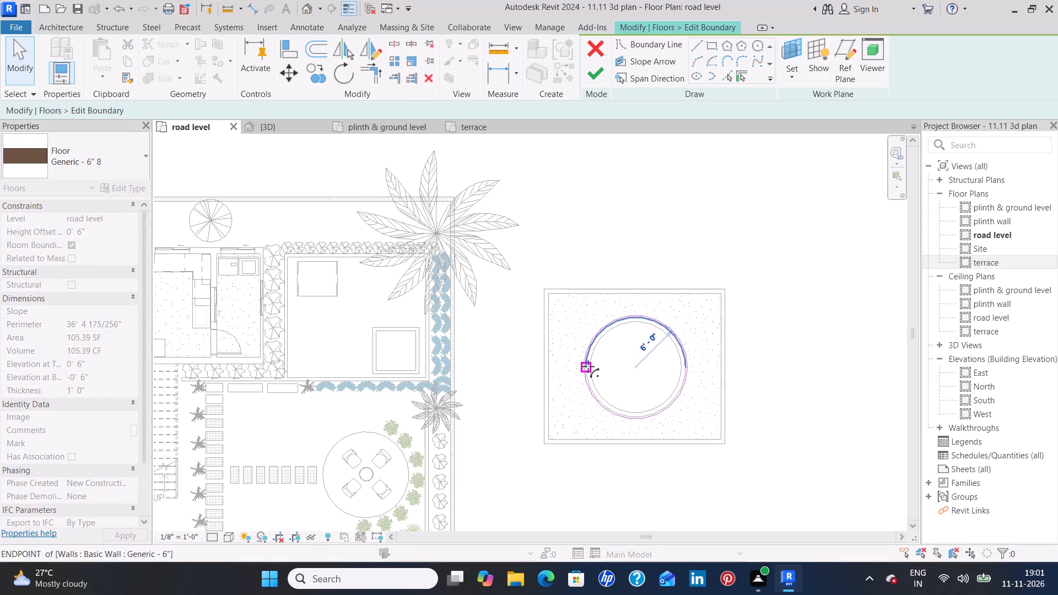
drag(588, 366, 591, 367)
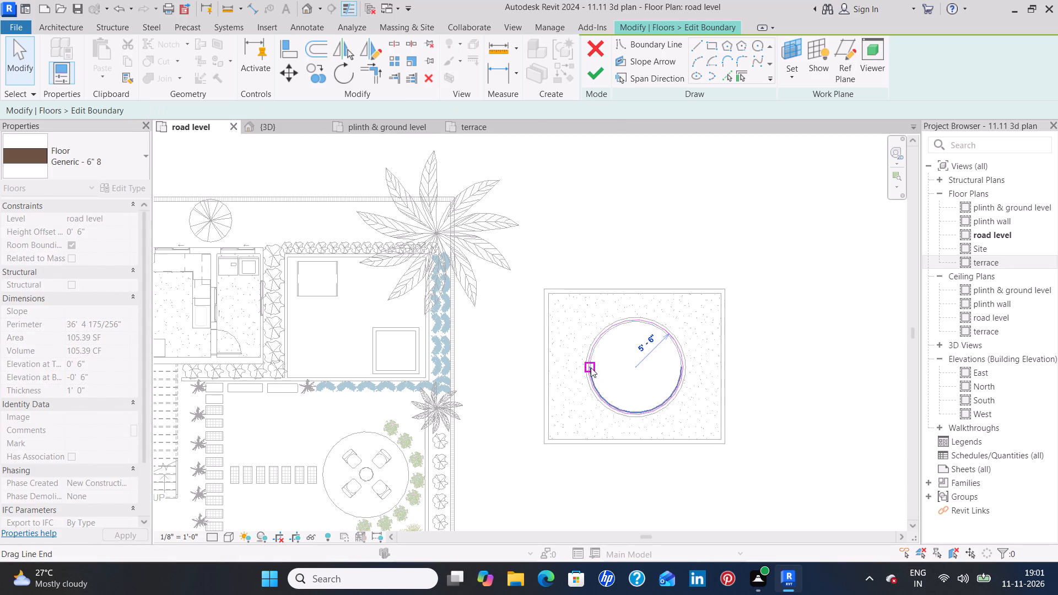
scroll(591, 367, up, 7)
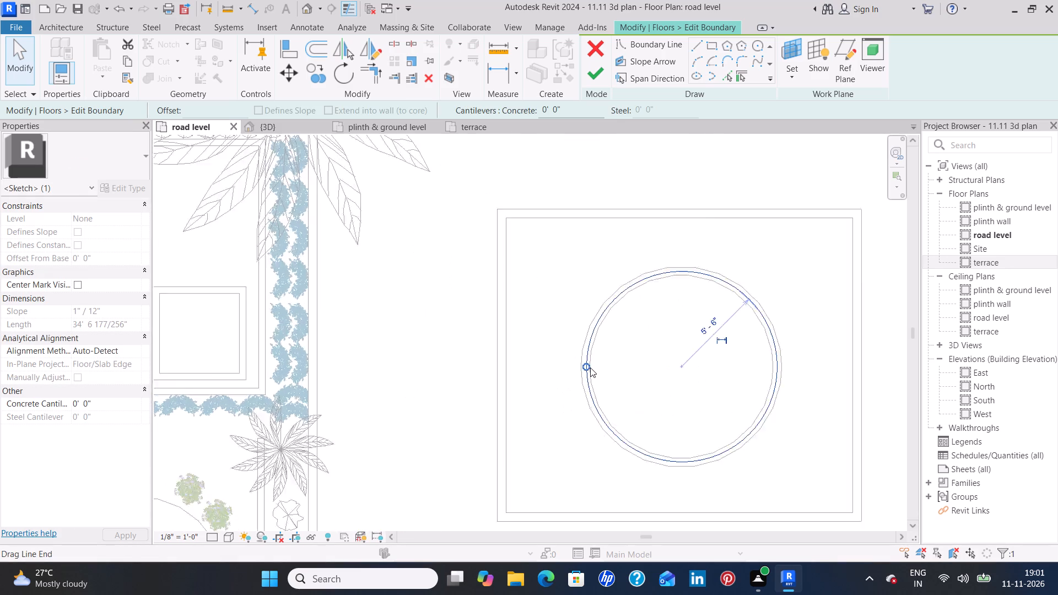
scroll(590, 367, up, 5)
drag(576, 365, 580, 365)
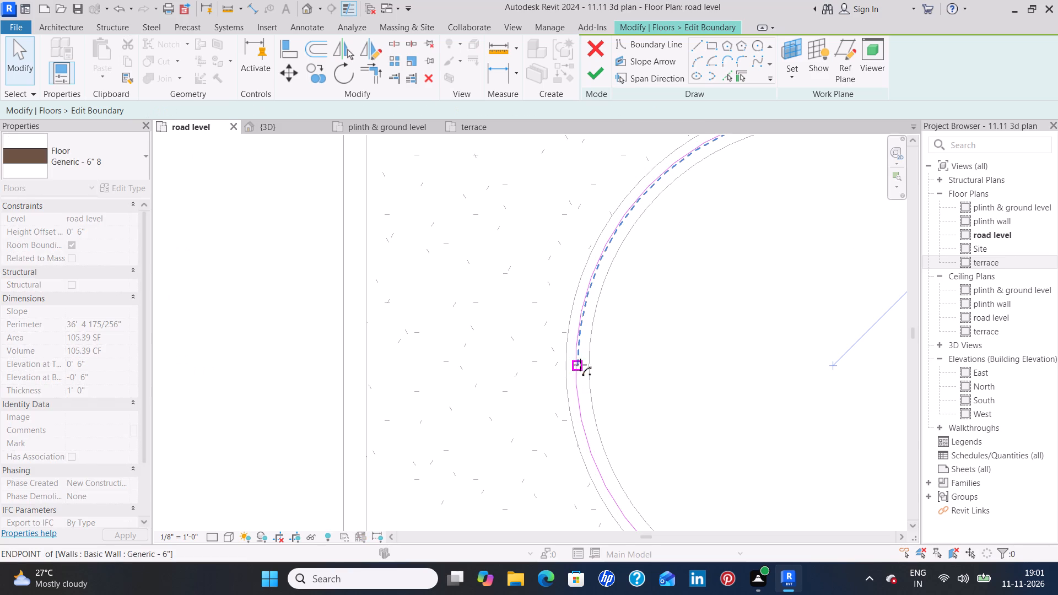
drag(580, 365, 587, 365)
click(646, 365)
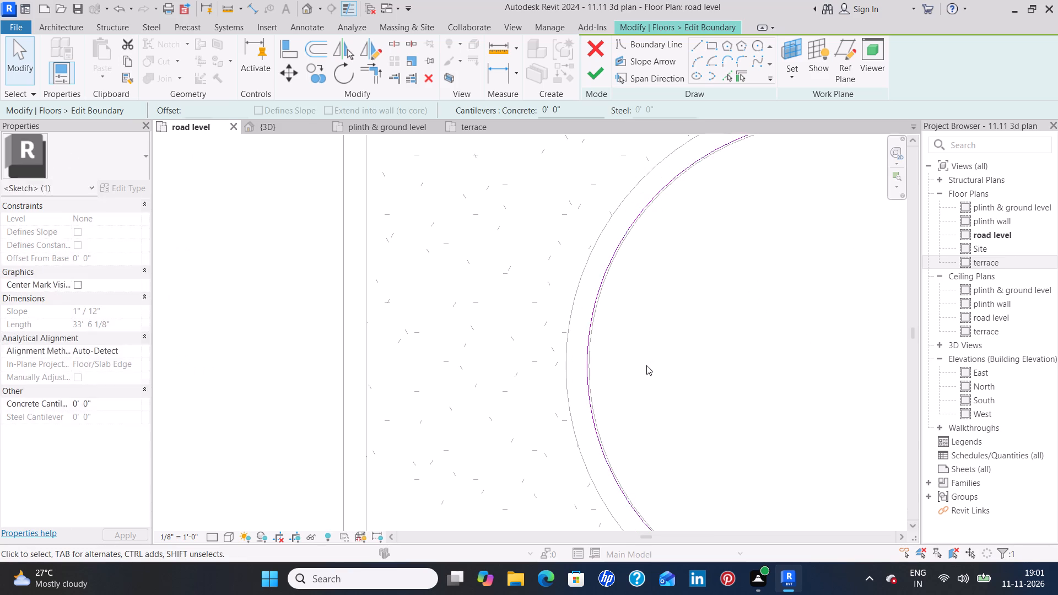
scroll(644, 380, down, 5)
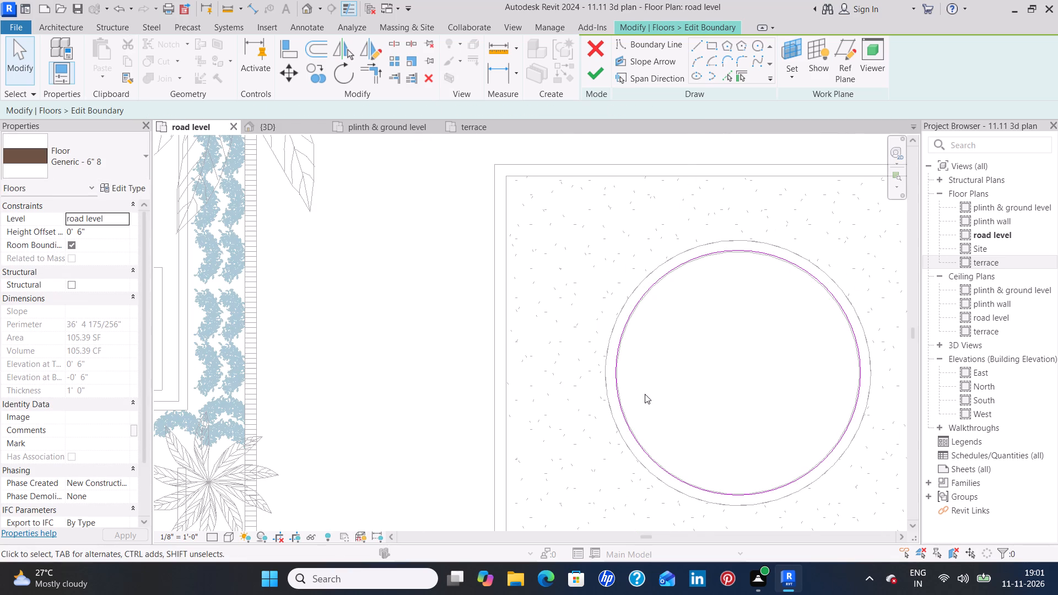
click(598, 74)
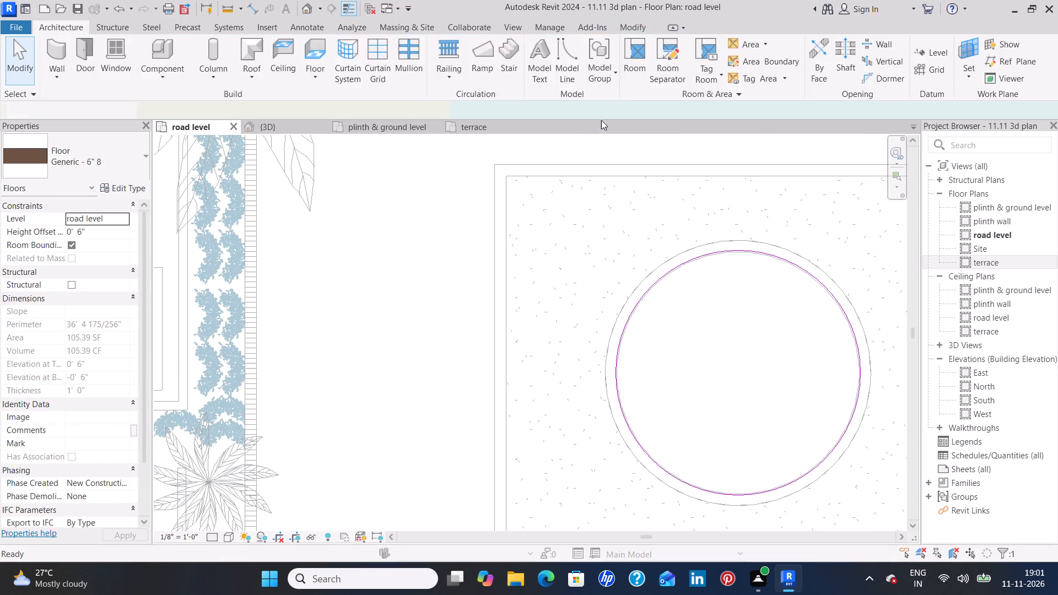
Return to the 3D view and examine the circular wall, its grass floor and the surrounding enclosure.
click(517, 285)
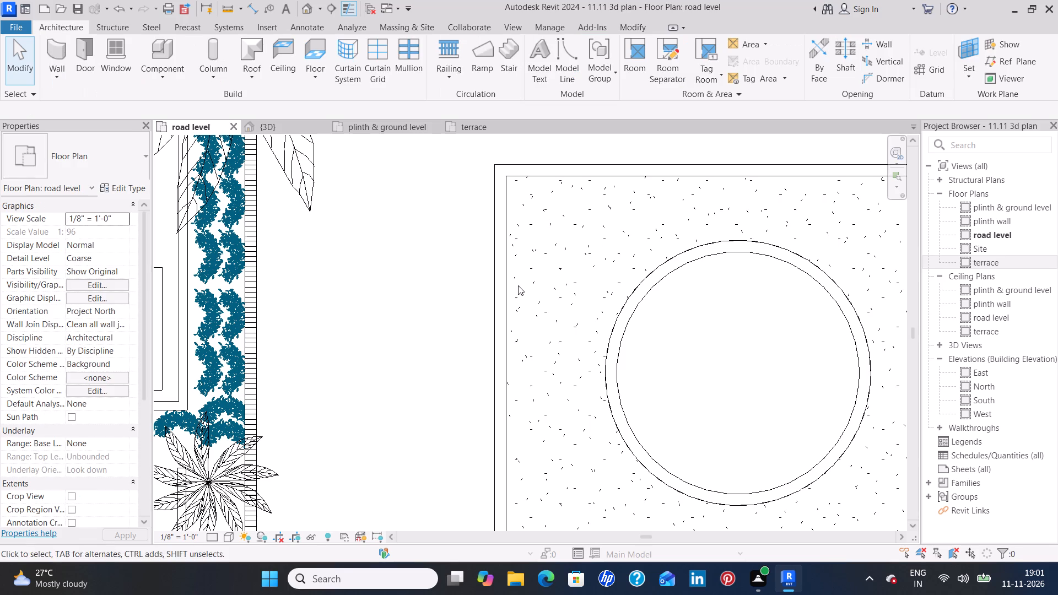
click(293, 126)
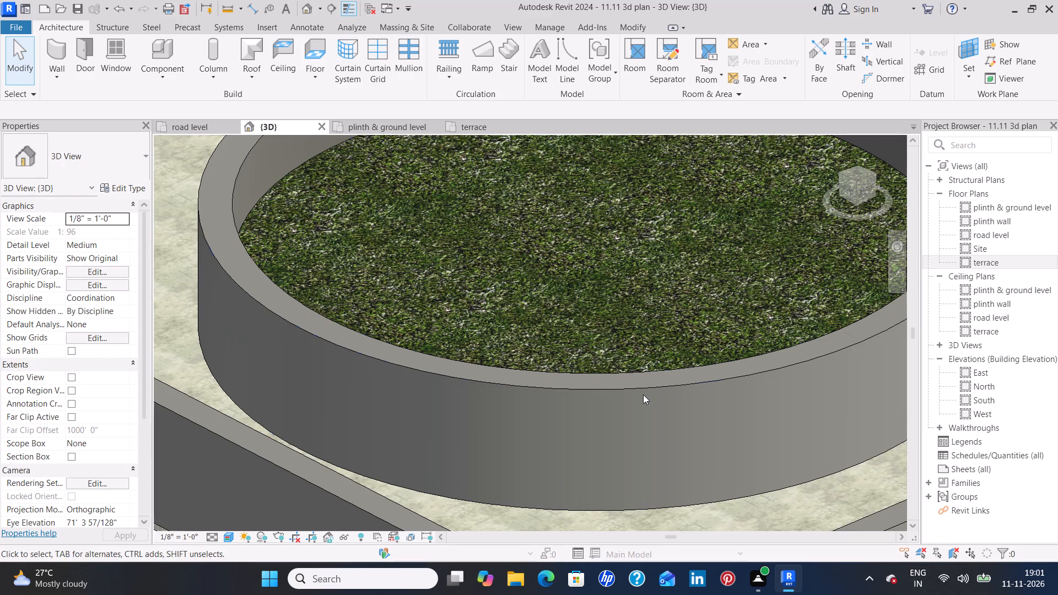
click(643, 382)
click(648, 388)
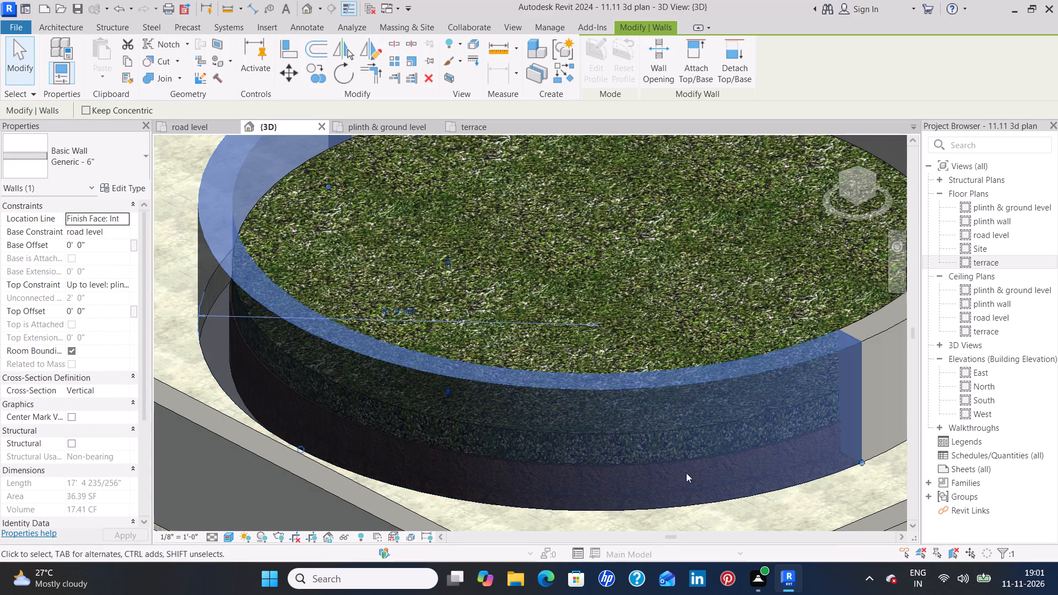
scroll(689, 480, up, 2)
scroll(687, 473, down, 6)
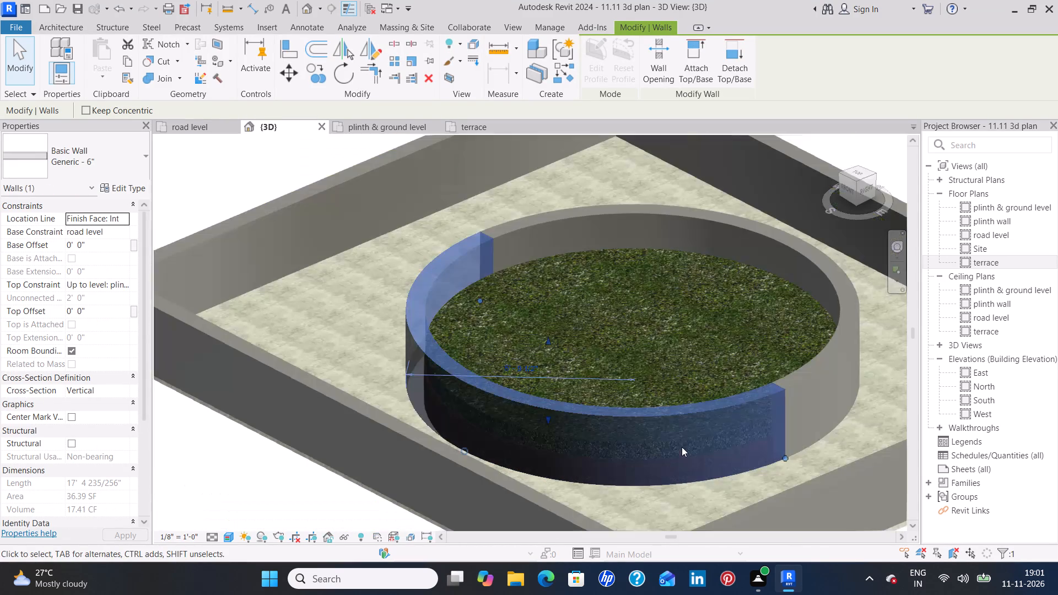
click(671, 377)
scroll(661, 333, down, 2)
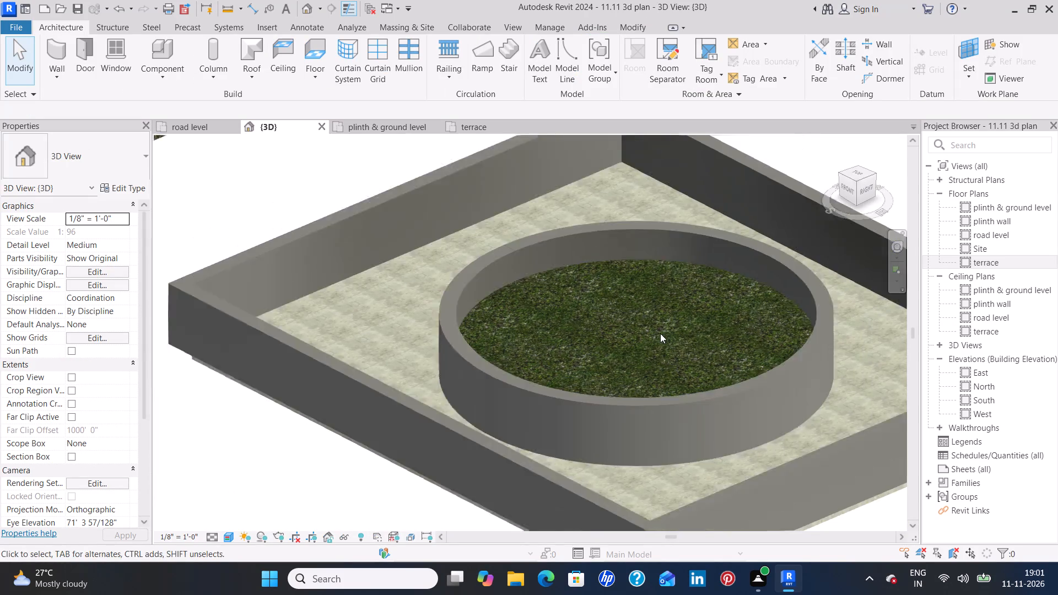
scroll(660, 333, down, 1)
middle_drag(659, 333, 658, 382)
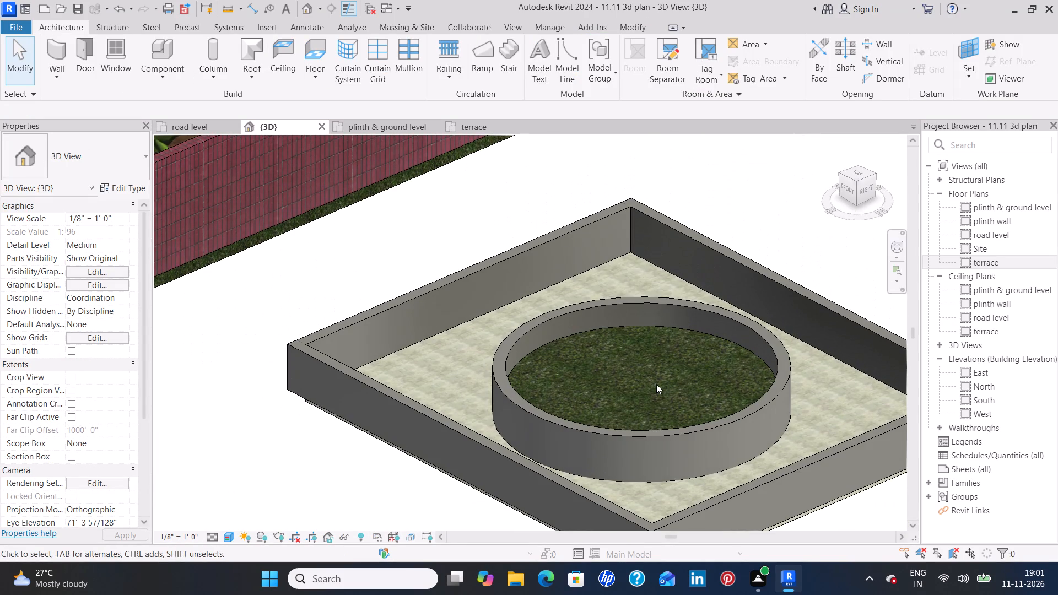
Change the structure layer material of the rectangular enclosure's floor type, Generic - 6" 7, to grass 2 and apply it.
click(873, 381)
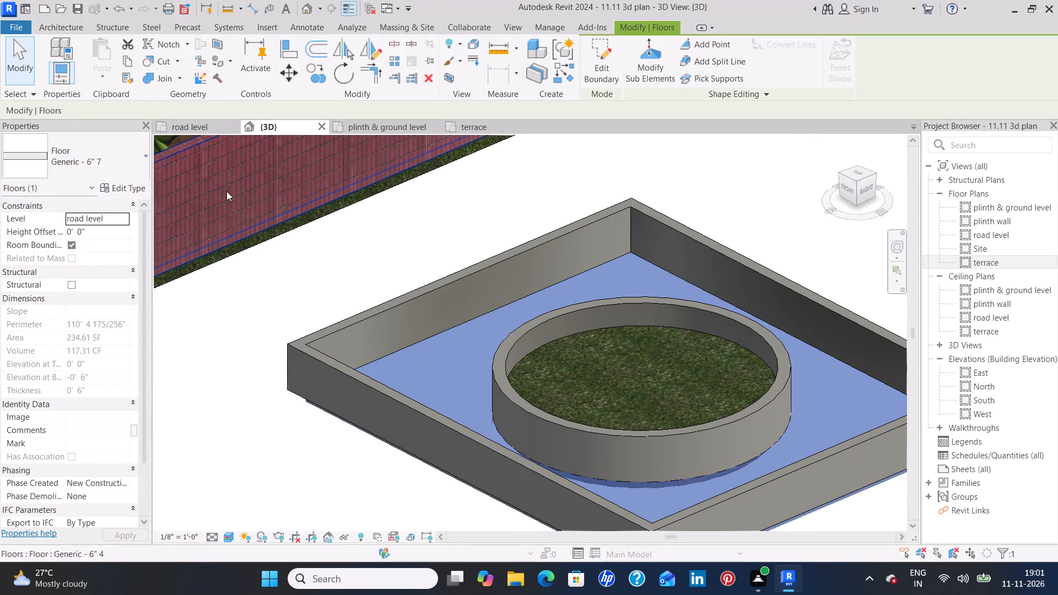
click(125, 188)
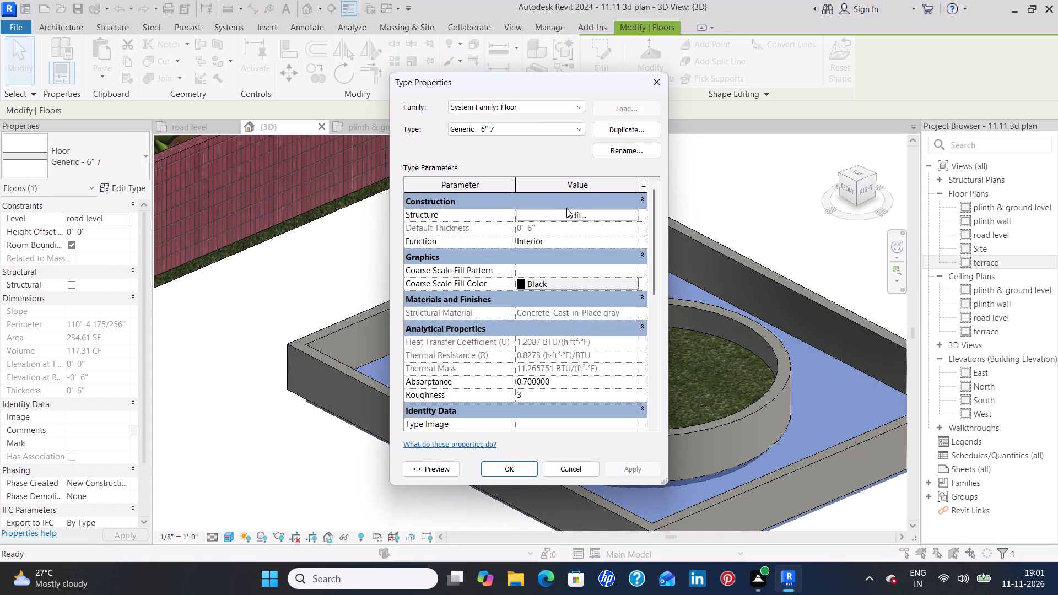
click(571, 214)
click(500, 226)
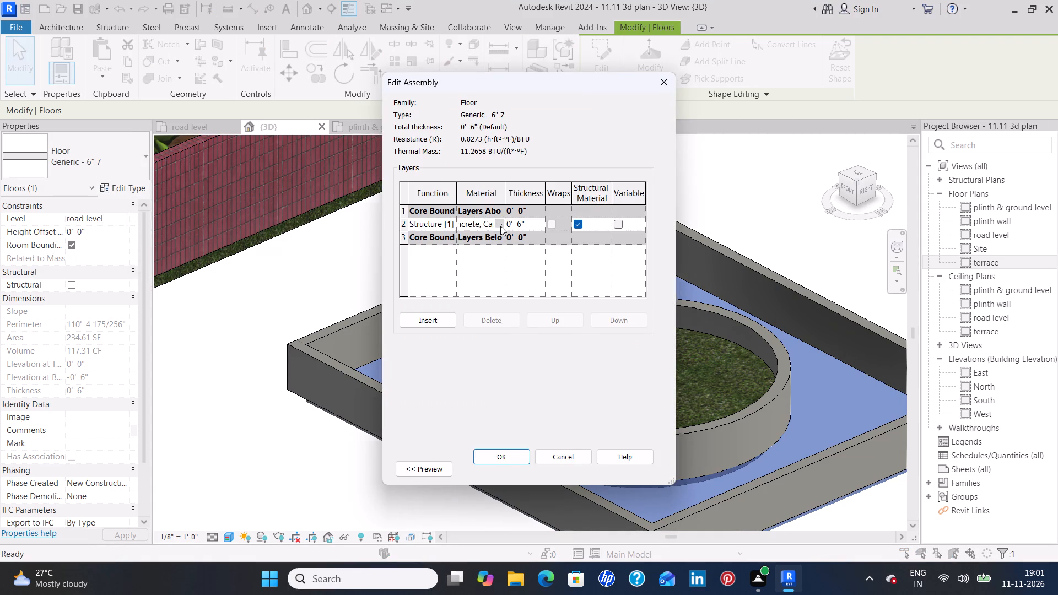
scroll(438, 347, down, 3)
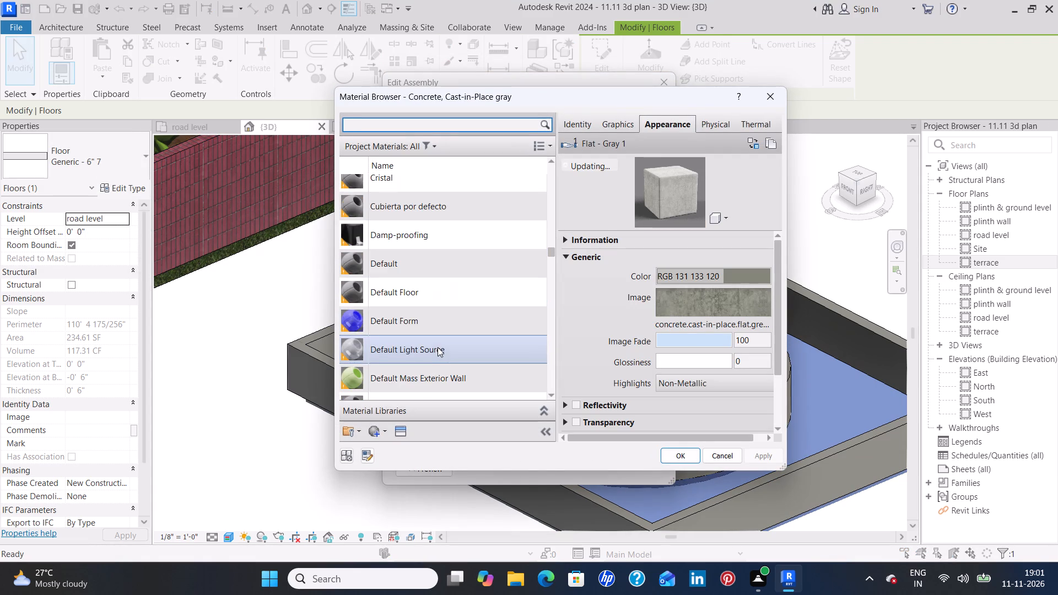
scroll(438, 347, down, 5)
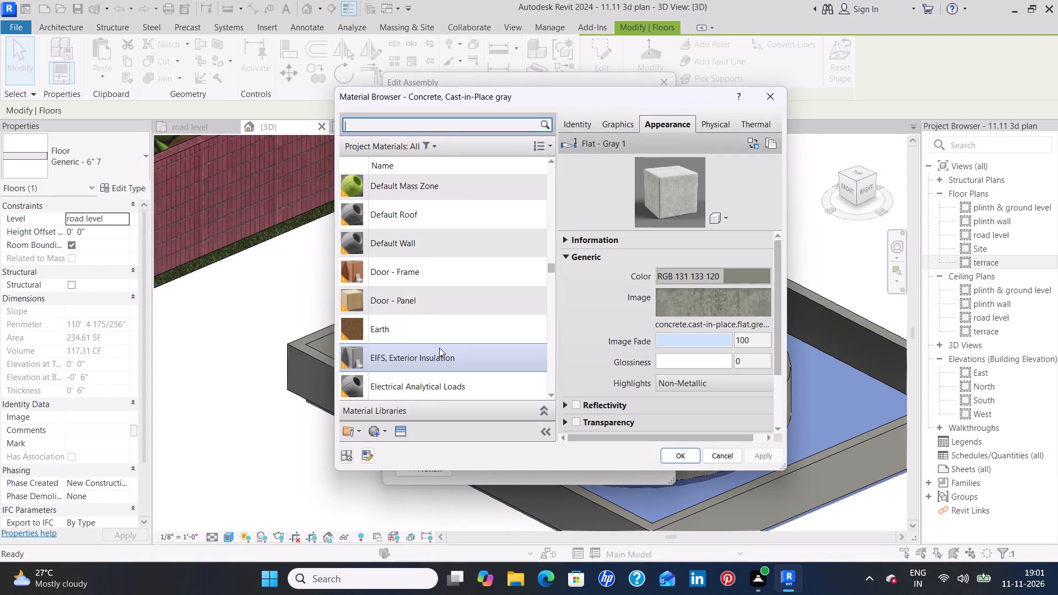
scroll(439, 347, down, 4)
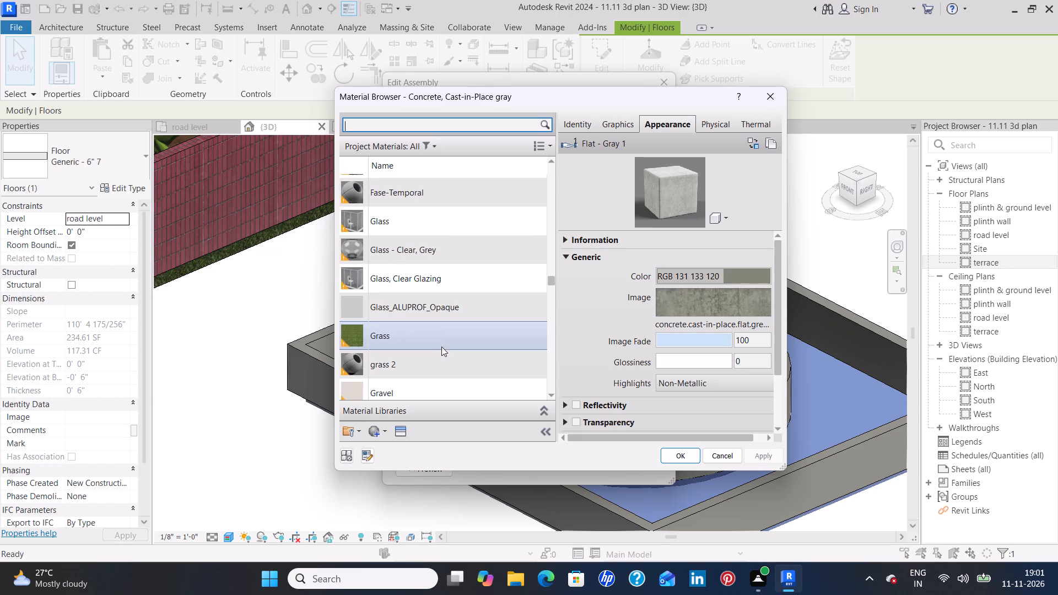
click(439, 357)
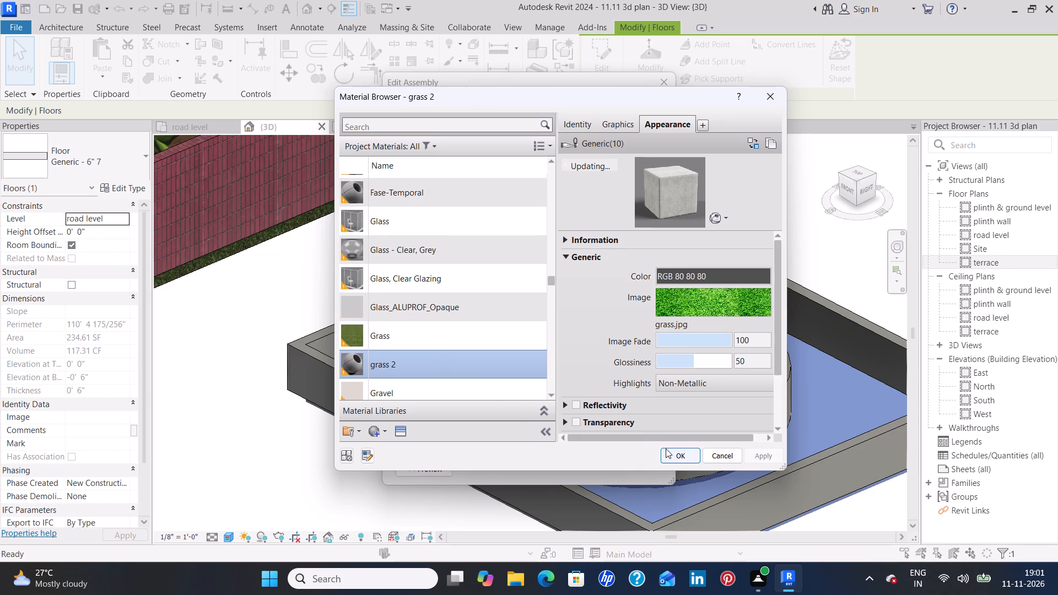
click(668, 455)
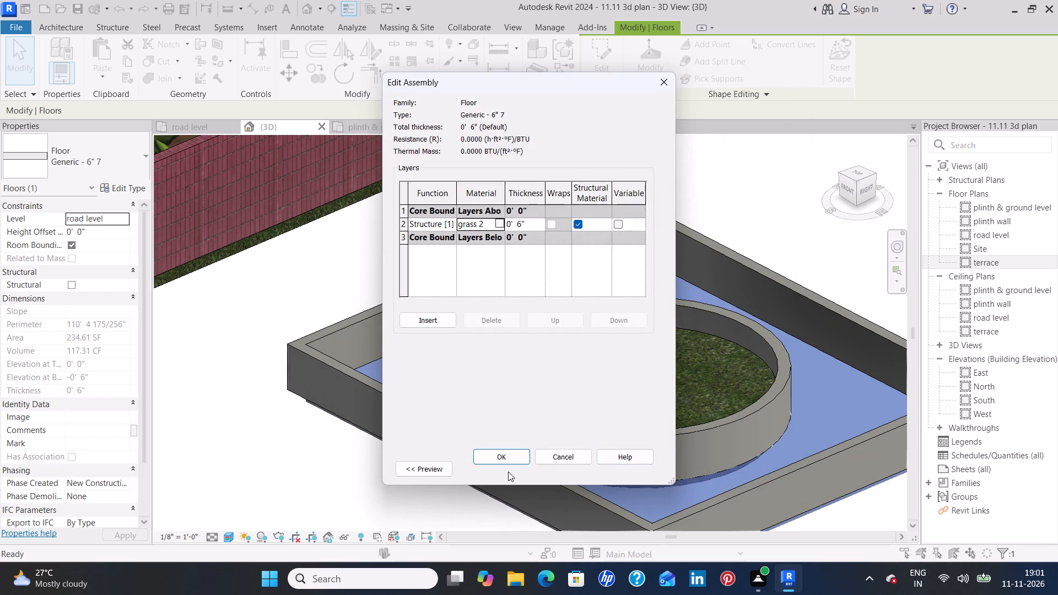
click(497, 456)
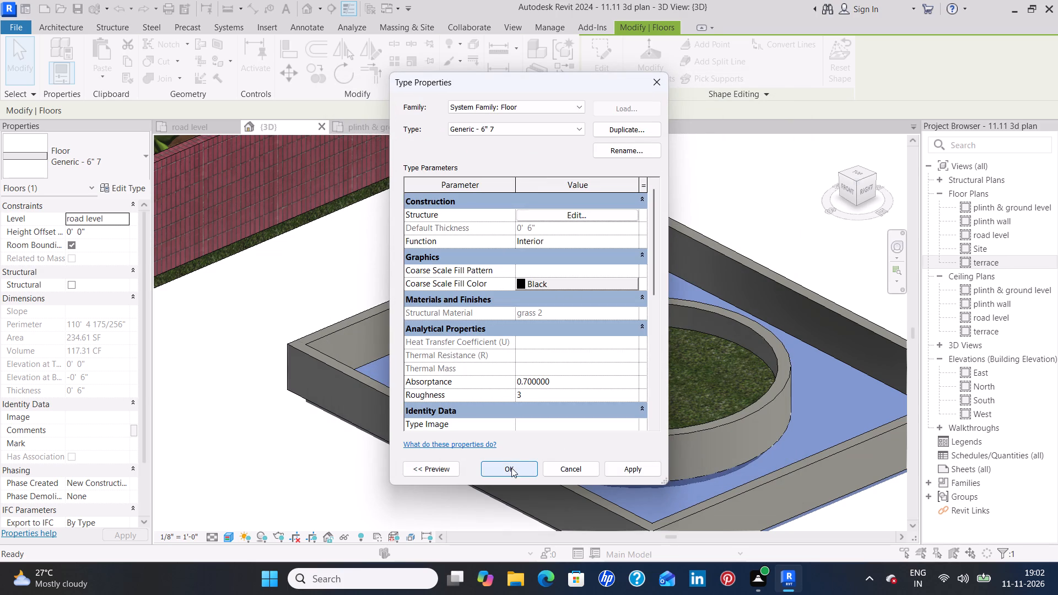
click(635, 469)
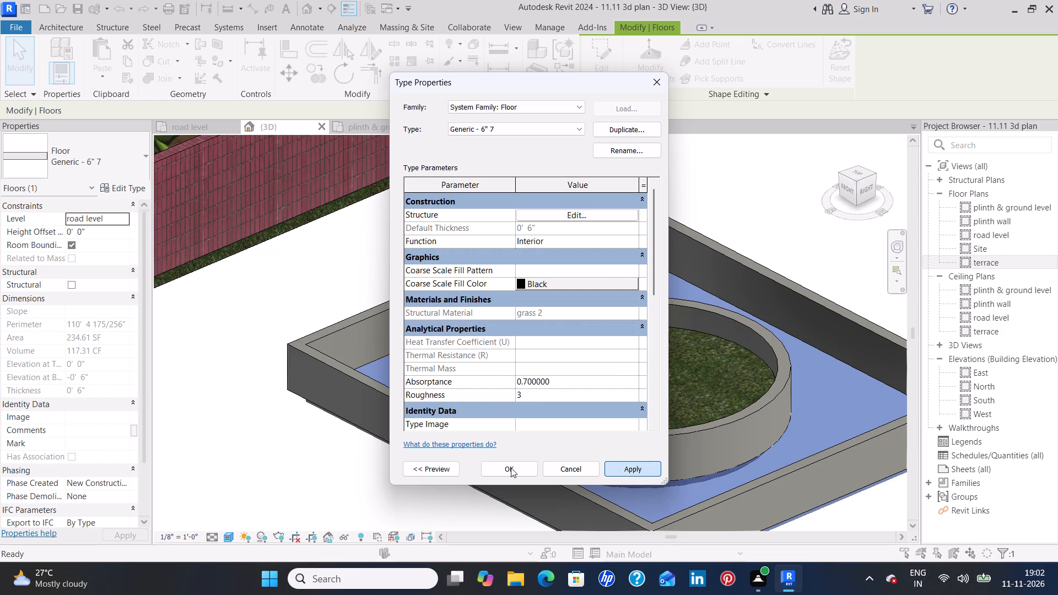
click(511, 468)
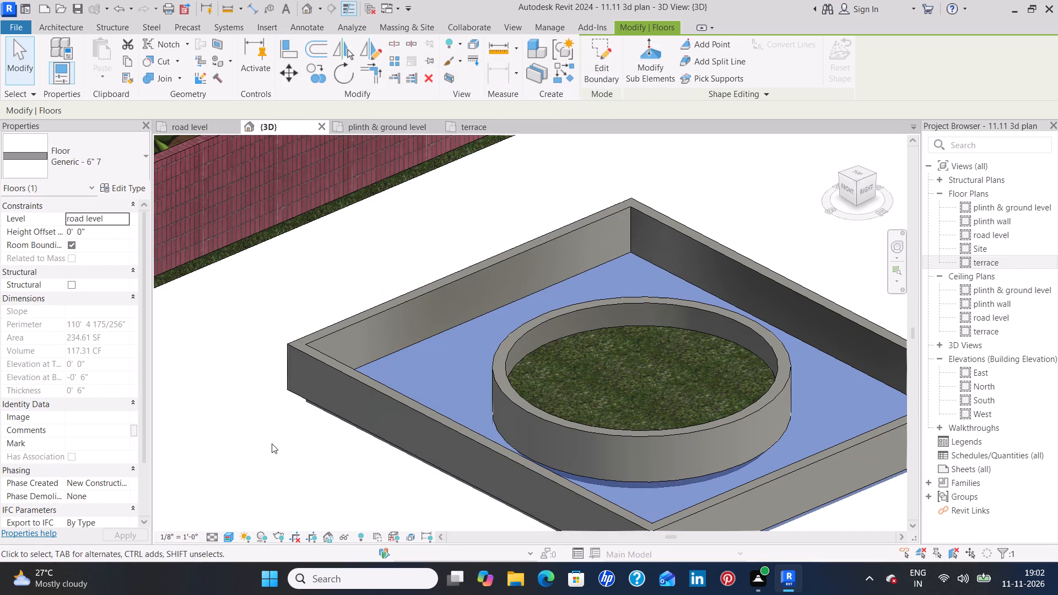
click(272, 443)
click(272, 442)
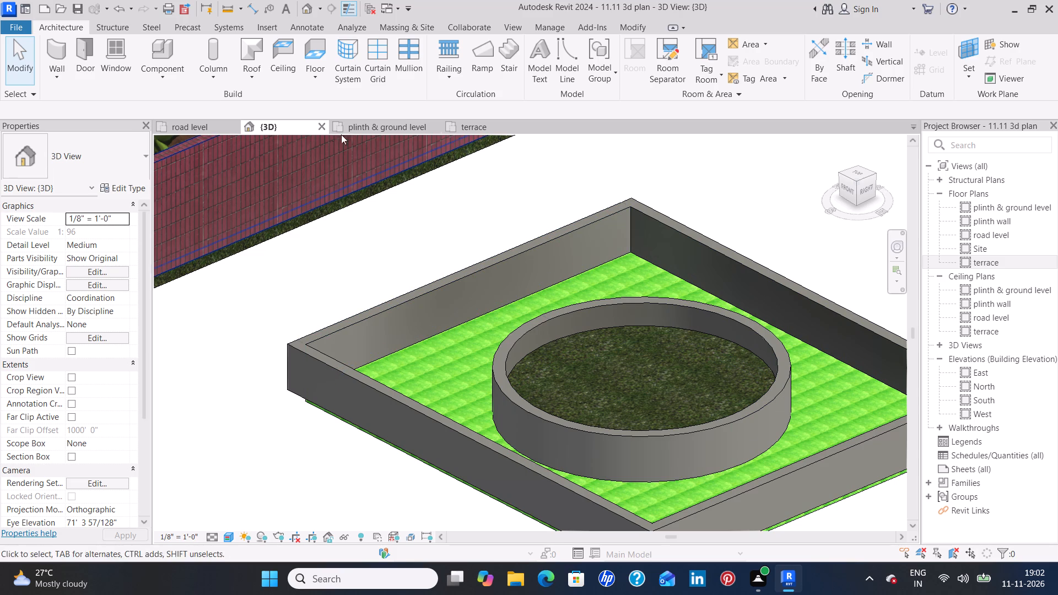
In the road level plan, place a matching Japanese Cherry - 15' tree near the circular wall's centre, 10' from the enclosure's east wall.
click(203, 132)
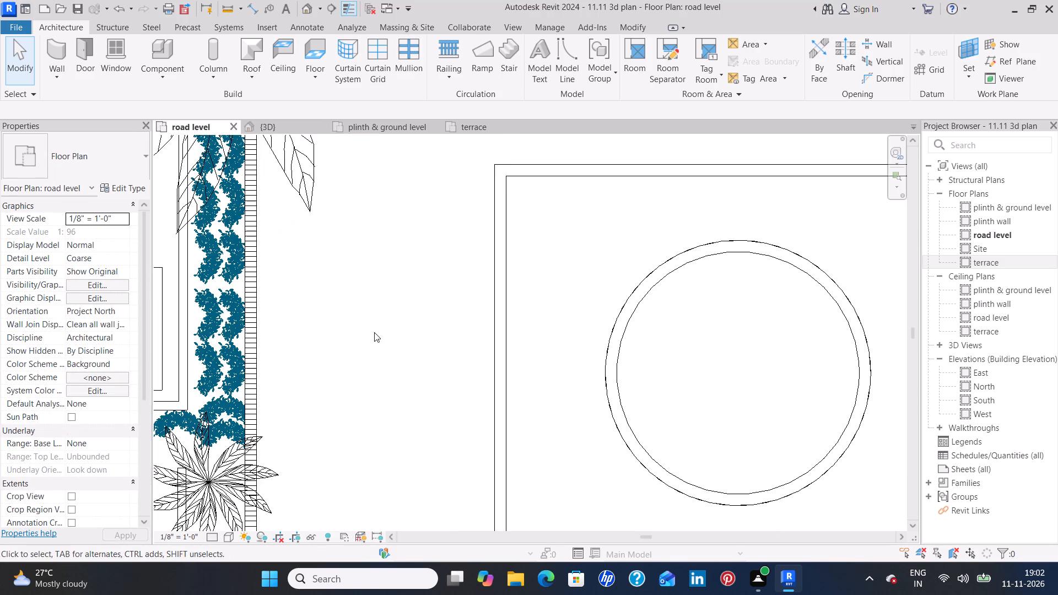
scroll(428, 376, down, 12)
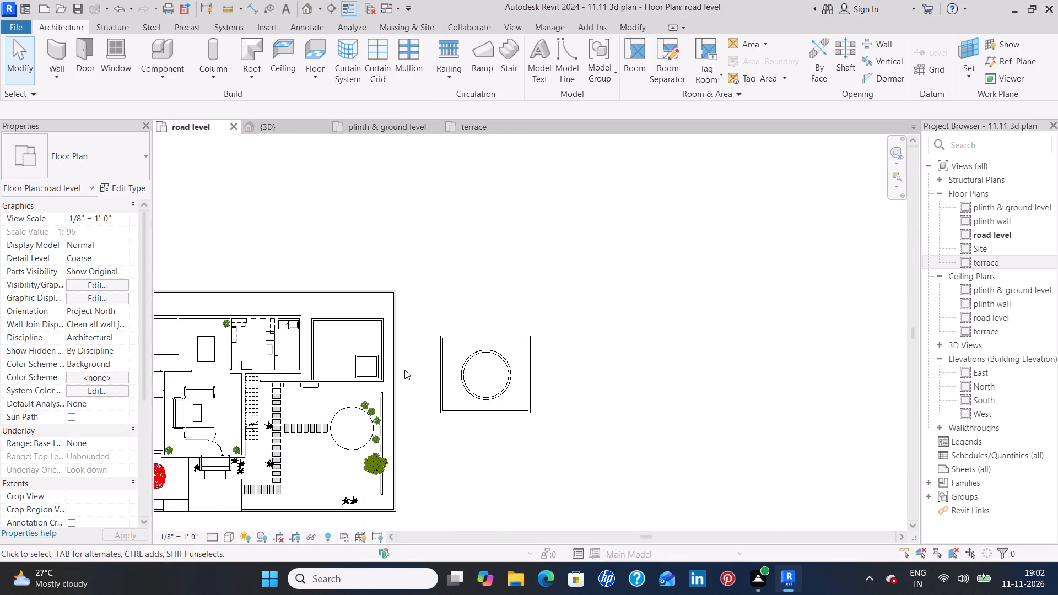
middle_drag(403, 369, 594, 329)
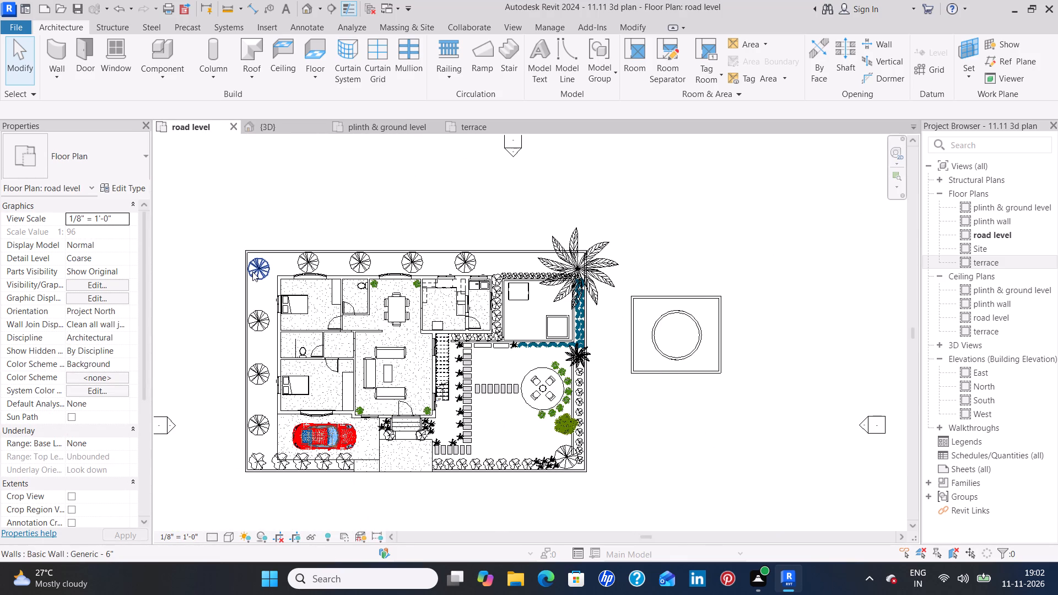
click(252, 272)
key(c)
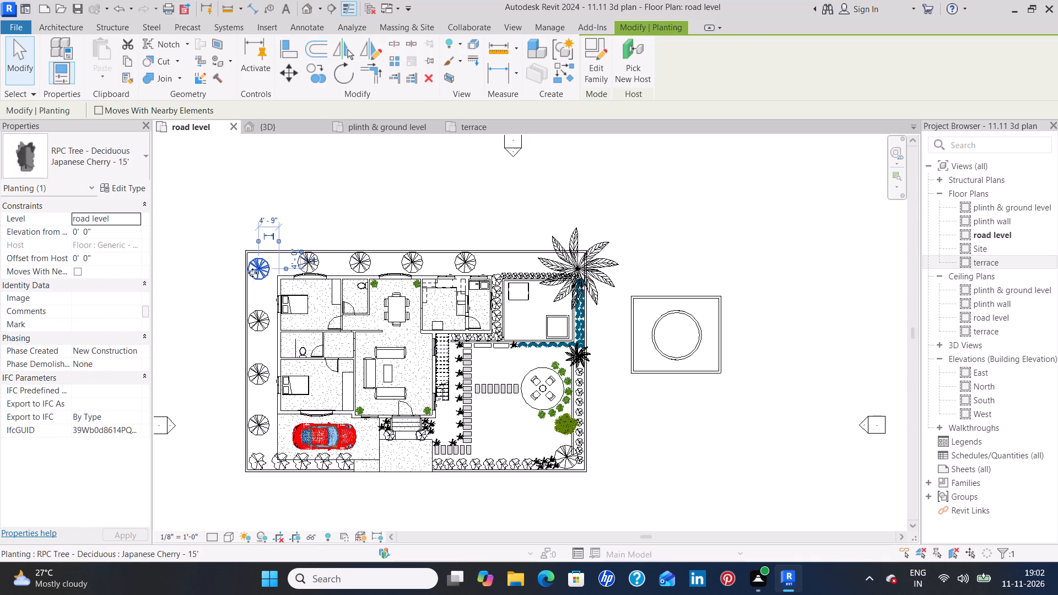
key(s)
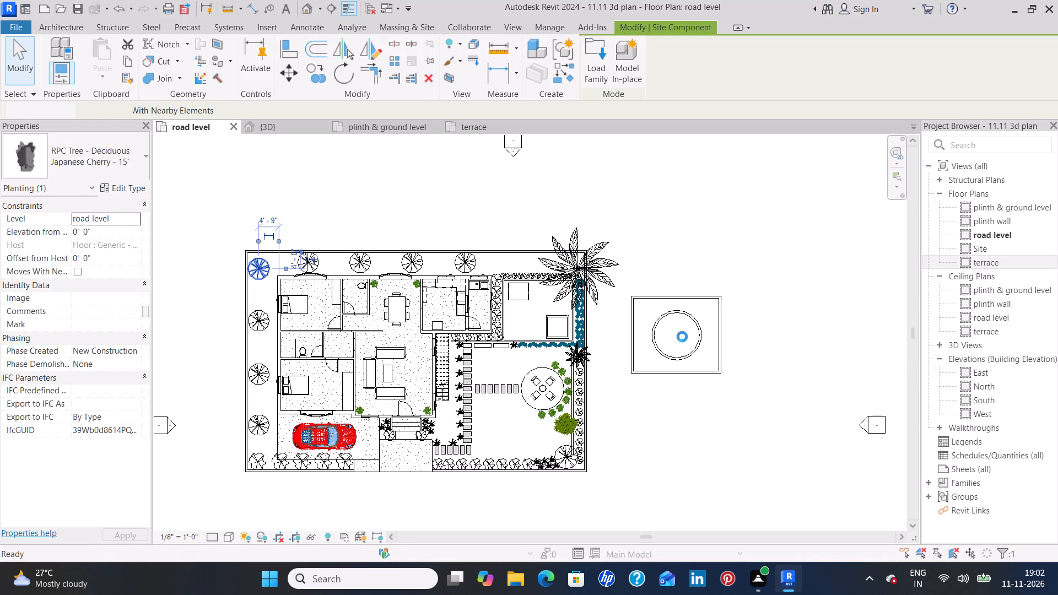
scroll(682, 337, up, 8)
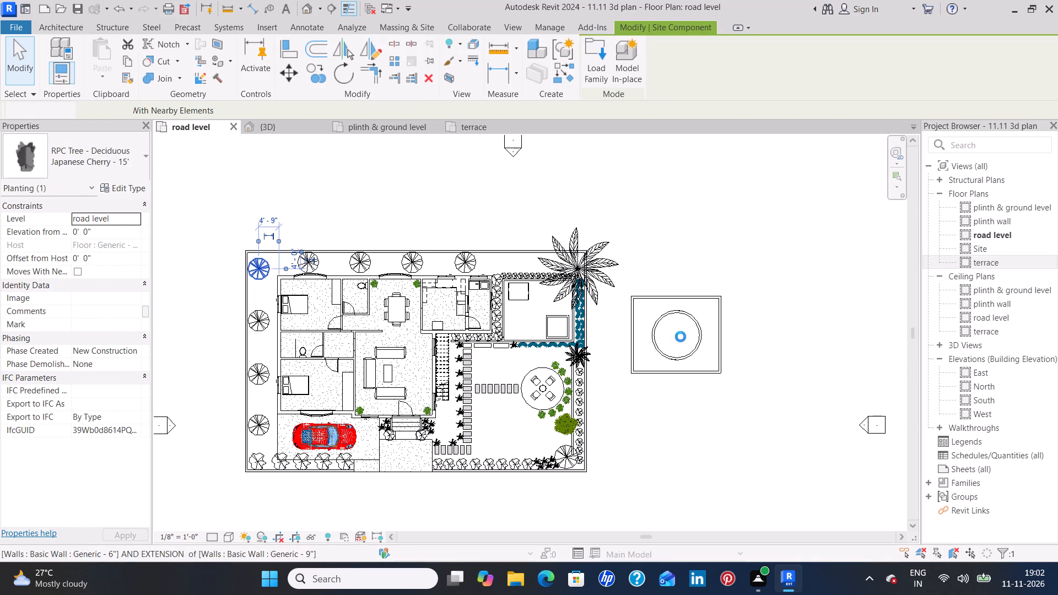
scroll(681, 337, up, 3)
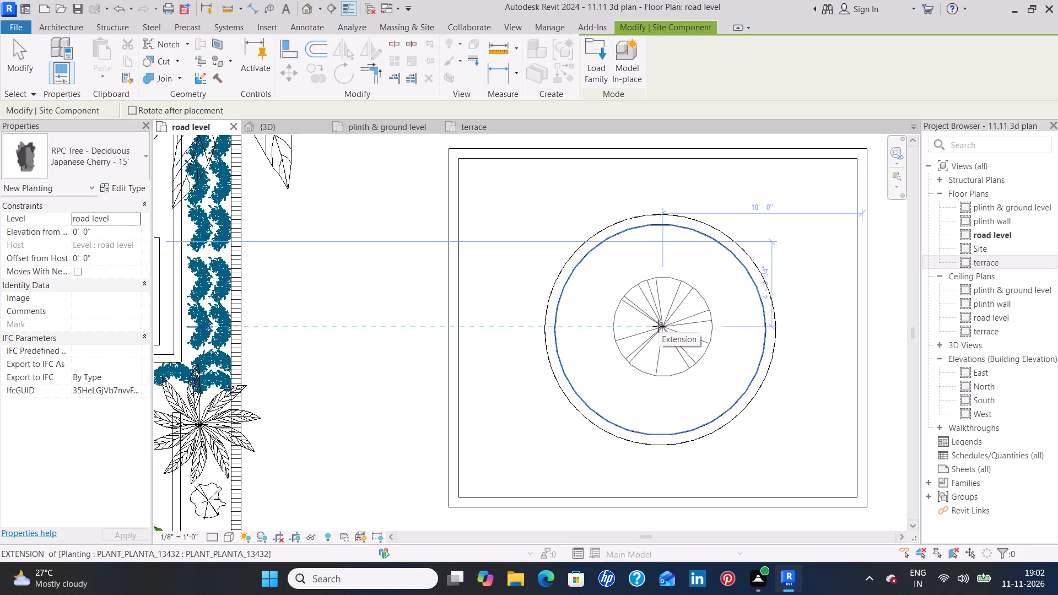
click(658, 326)
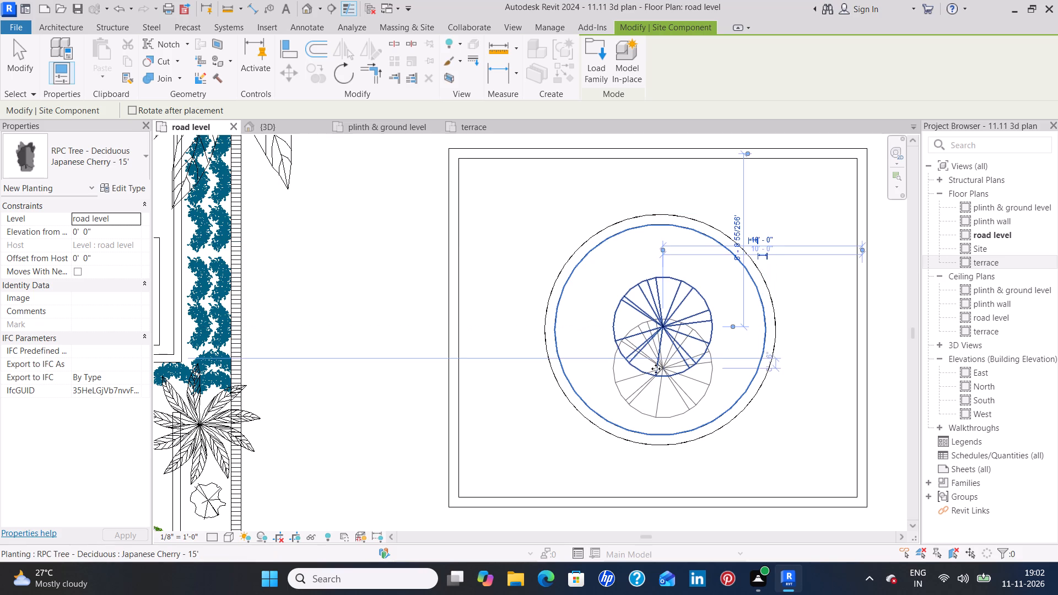
key(Escape)
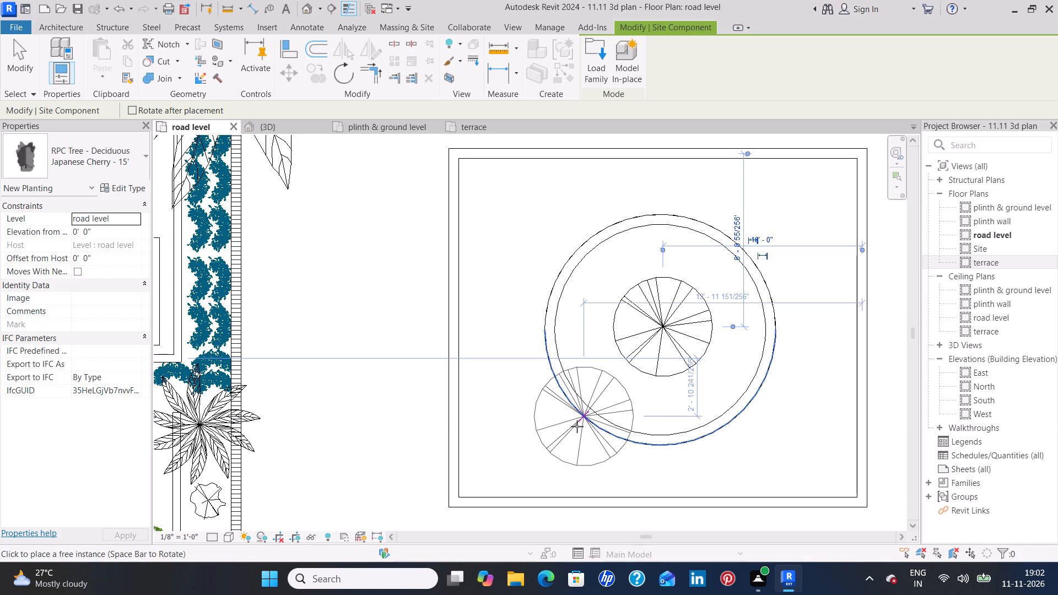
key(Escape)
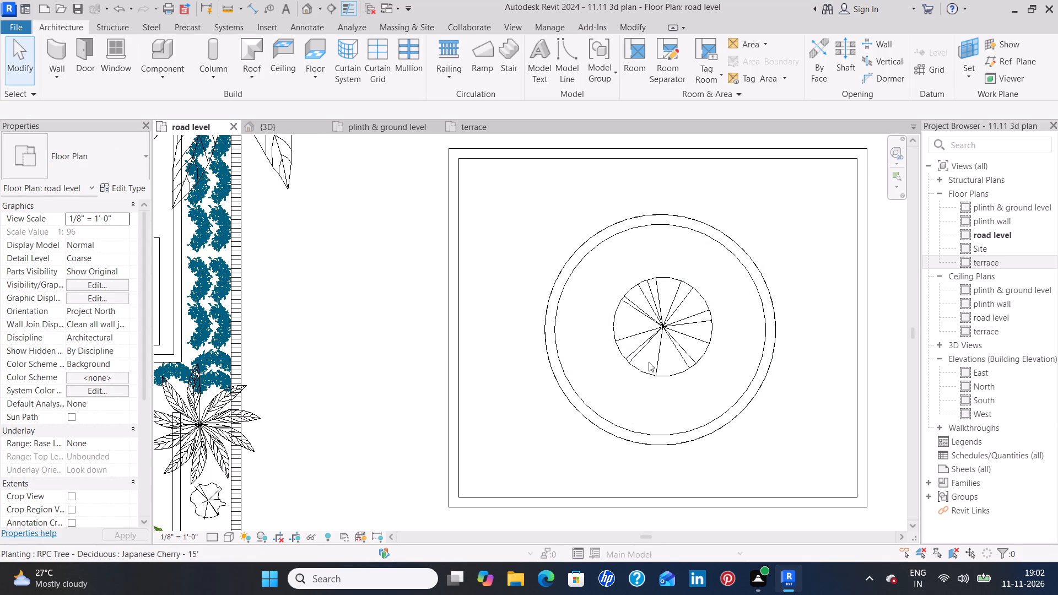
Nudge the new tree about 2" west, placing it 10' 2" from the enclosure's east wall.
click(646, 372)
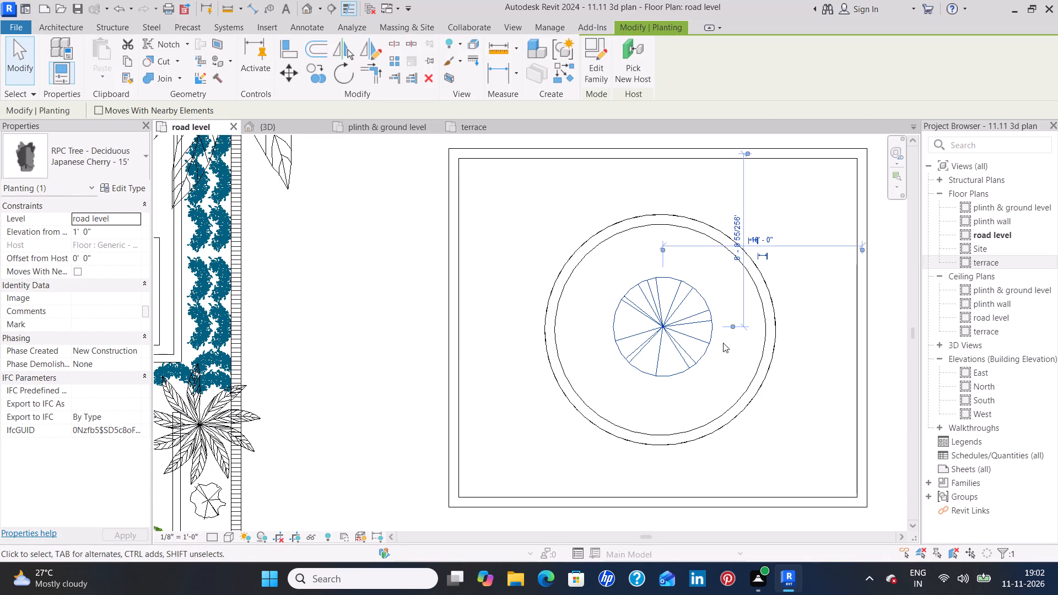
key(Left)
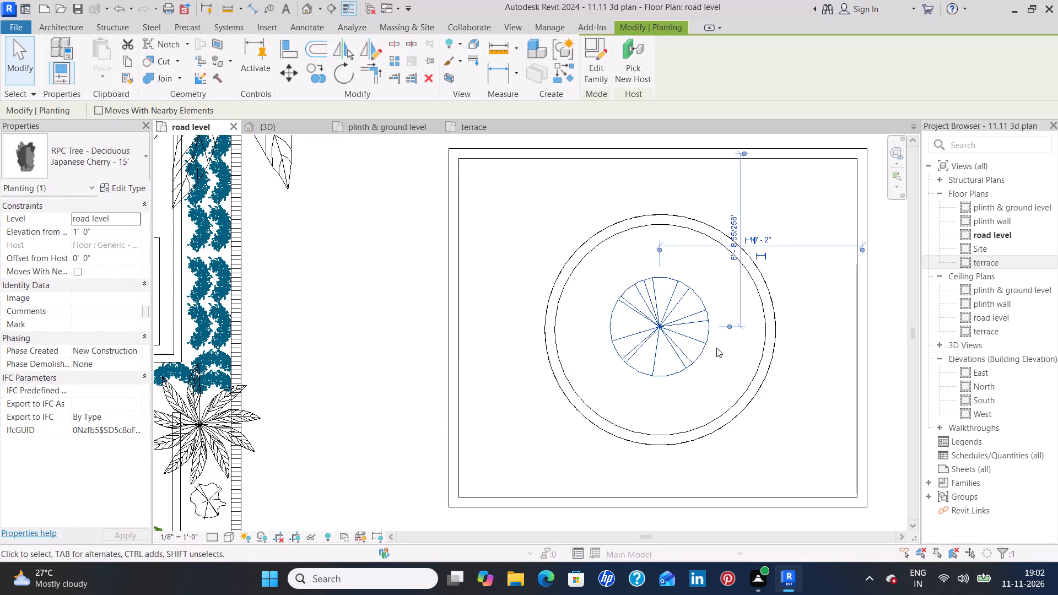
click(481, 334)
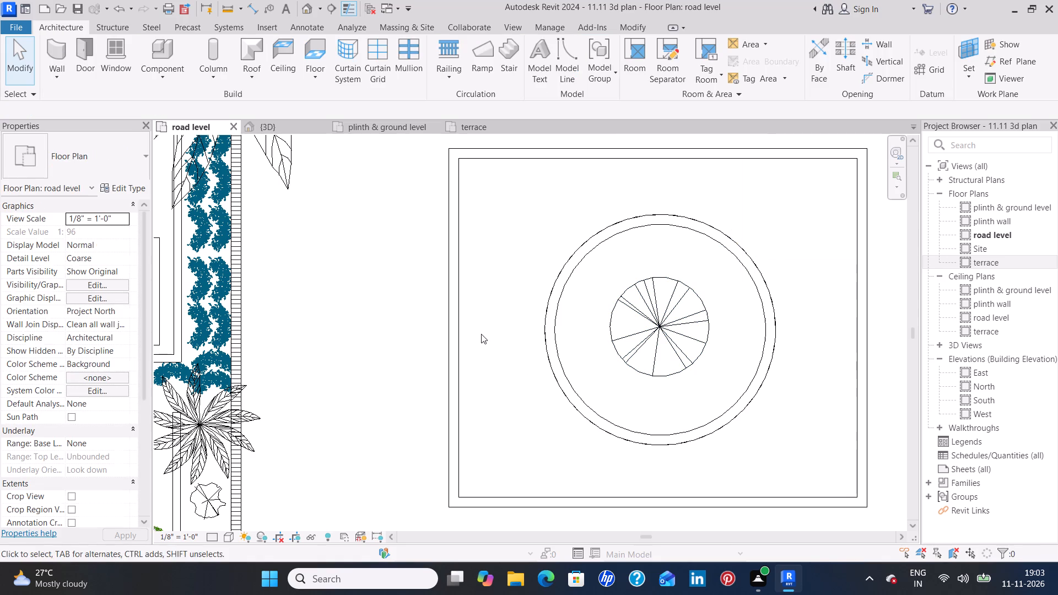
Check the tree's placement and its elevation from level in the 3D view.
click(301, 129)
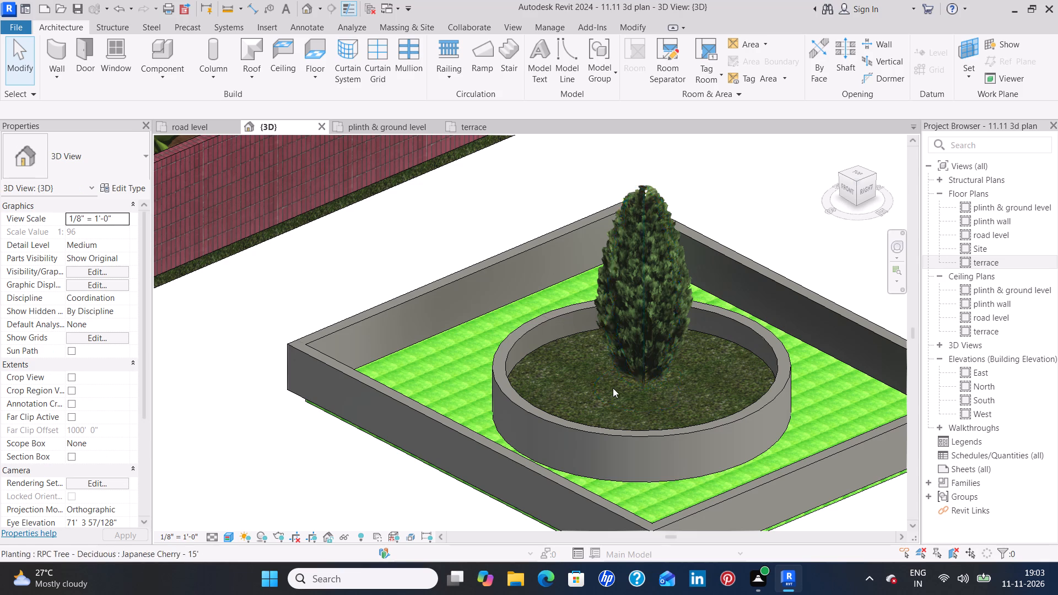
click(643, 347)
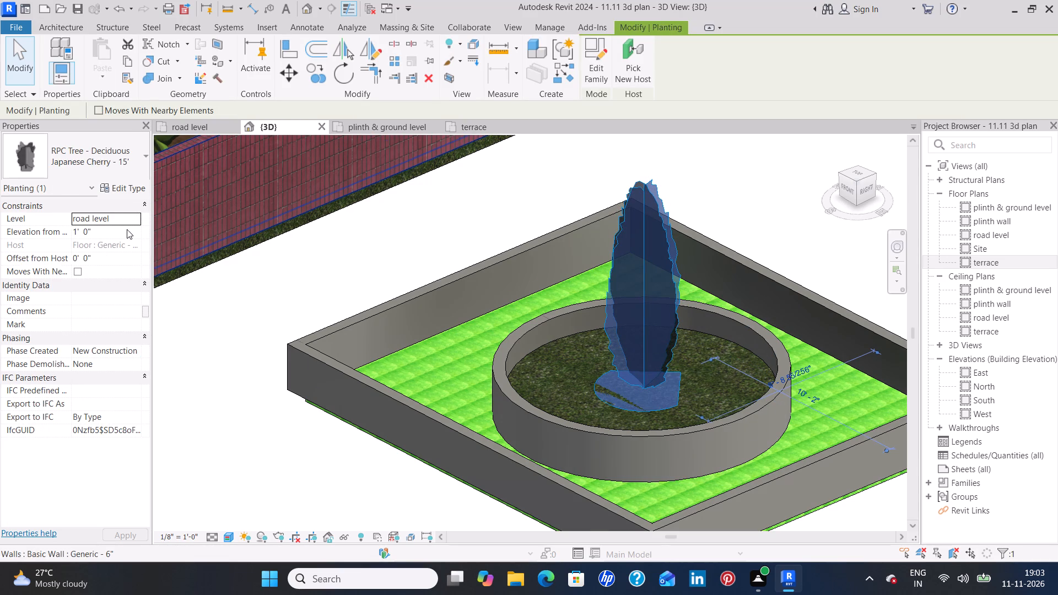
click(568, 360)
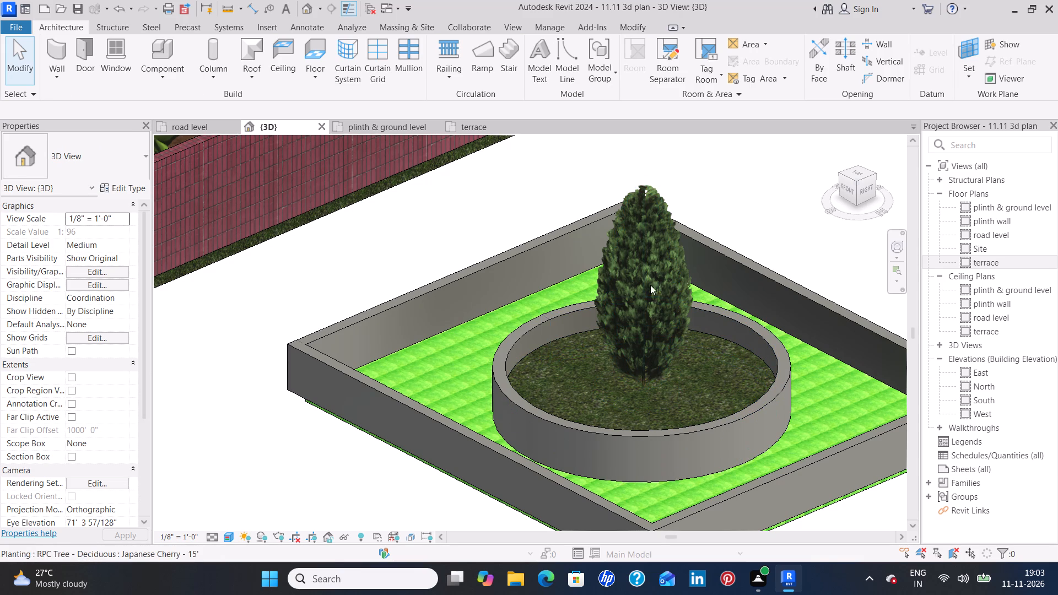
Change the tree in the circular planter to the RPC Tree - Tropical type Orange Tree - 11'.
click(649, 265)
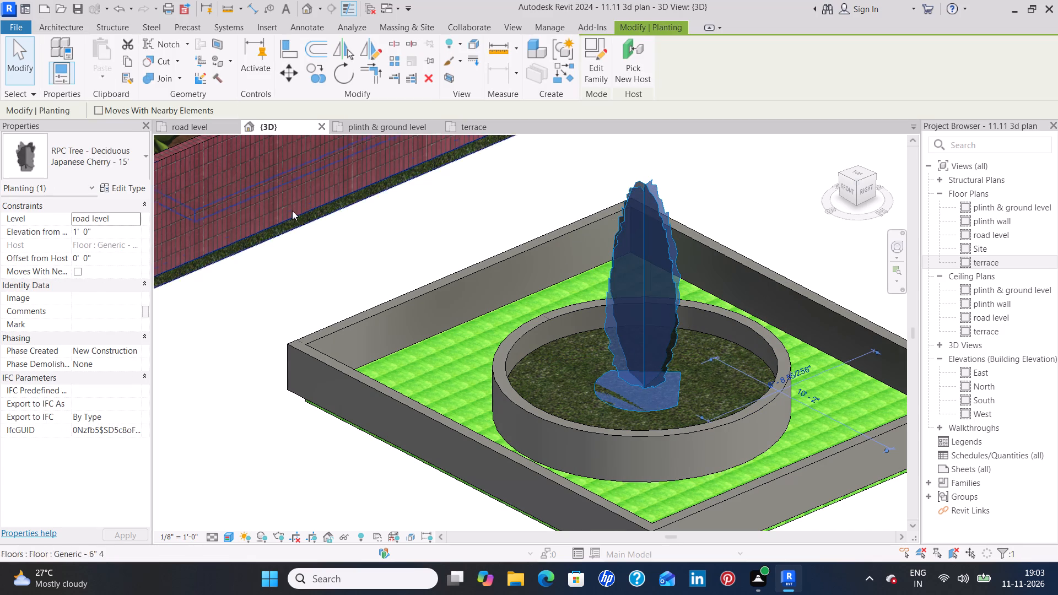
click(143, 155)
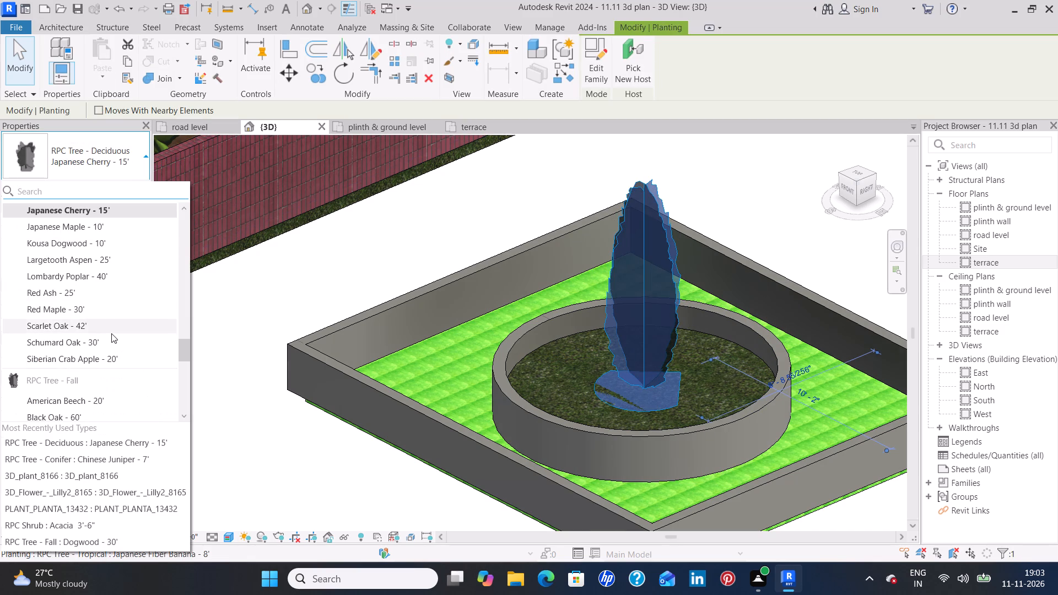
scroll(111, 333, down, 1)
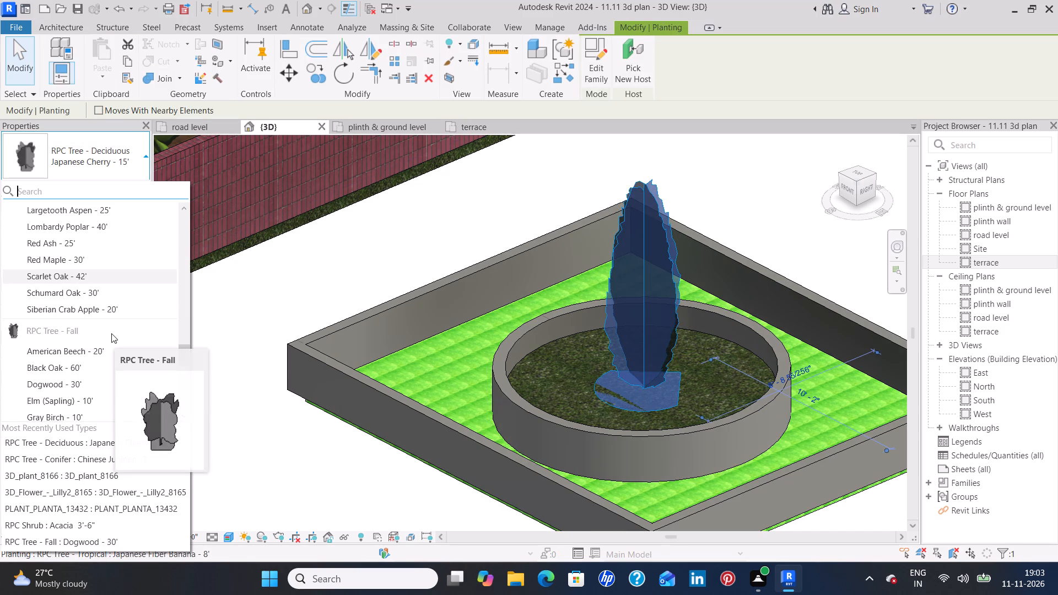
scroll(111, 333, down, 4)
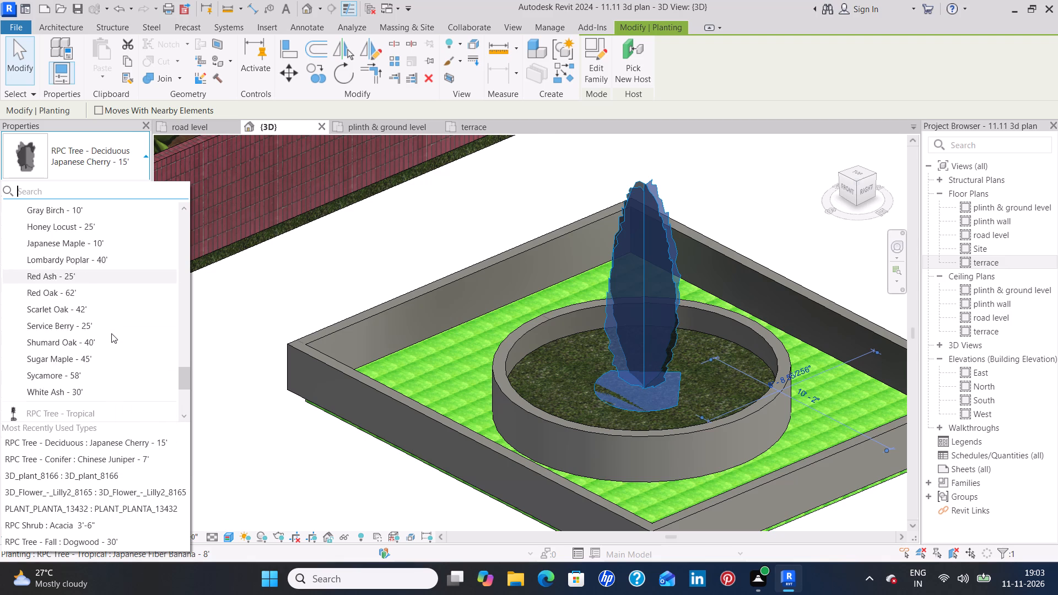
scroll(111, 333, down, 3)
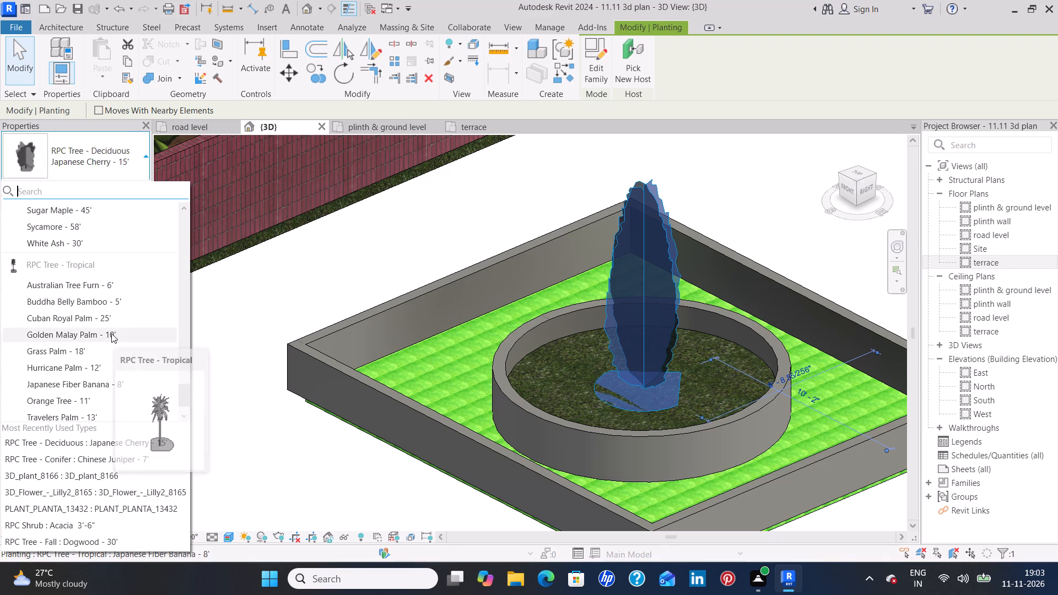
click(91, 399)
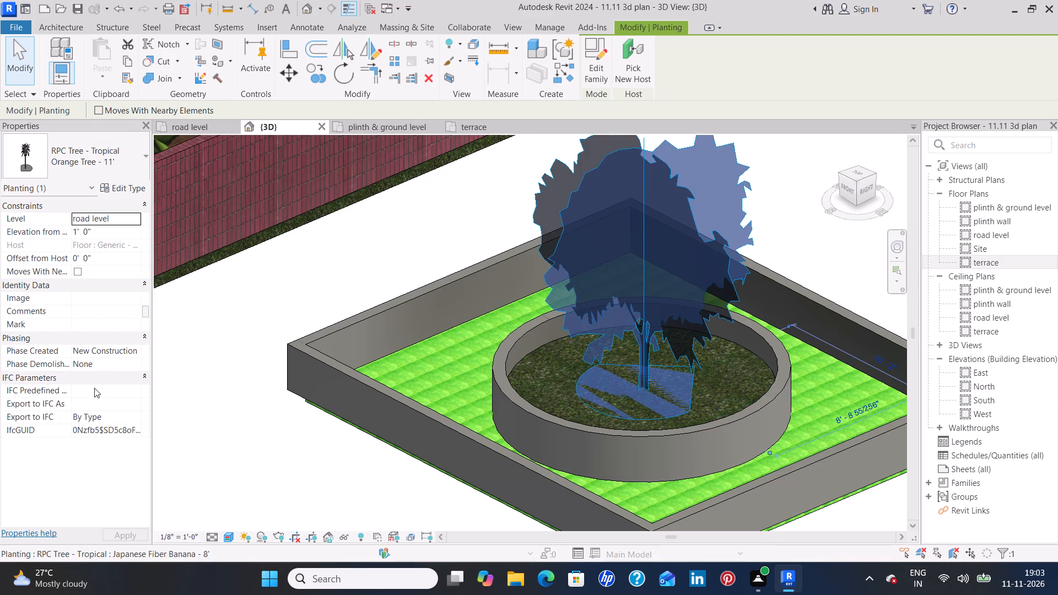
click(422, 236)
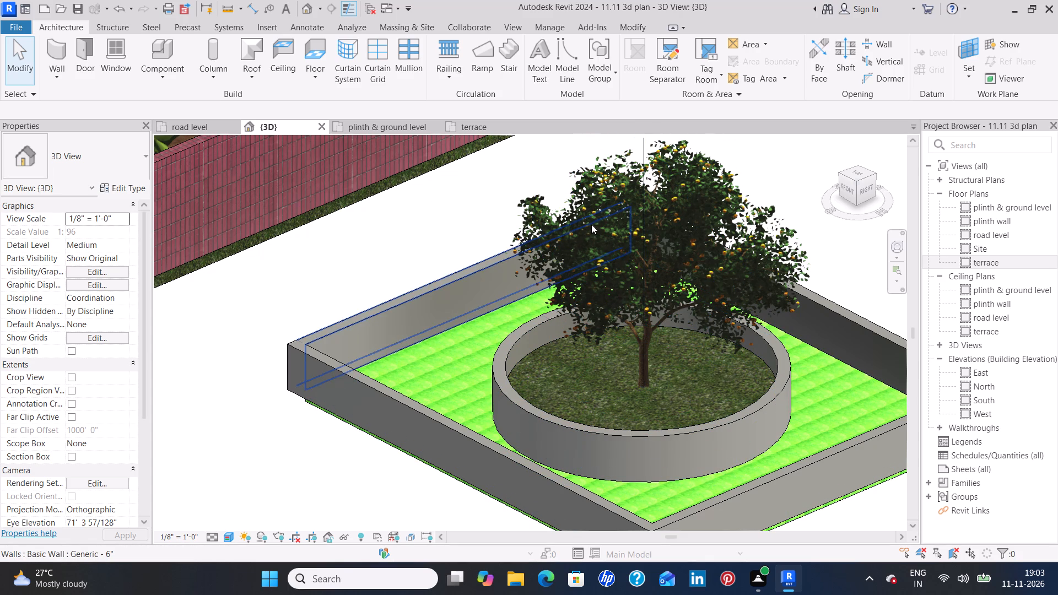
Set the render appearance of the planter tree's type to Traveler's Palm and apply it.
click(723, 244)
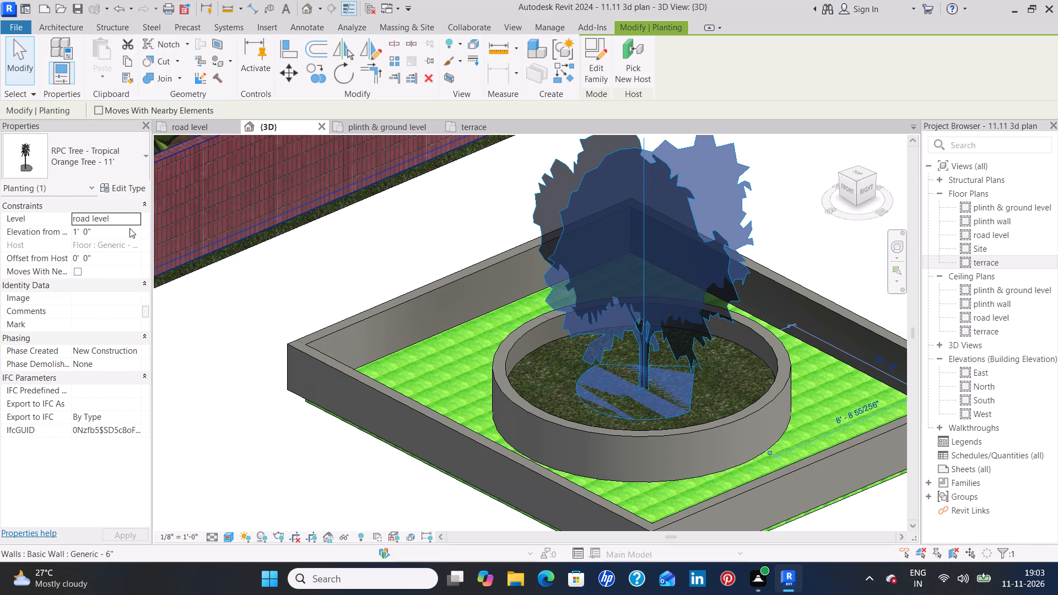
click(138, 190)
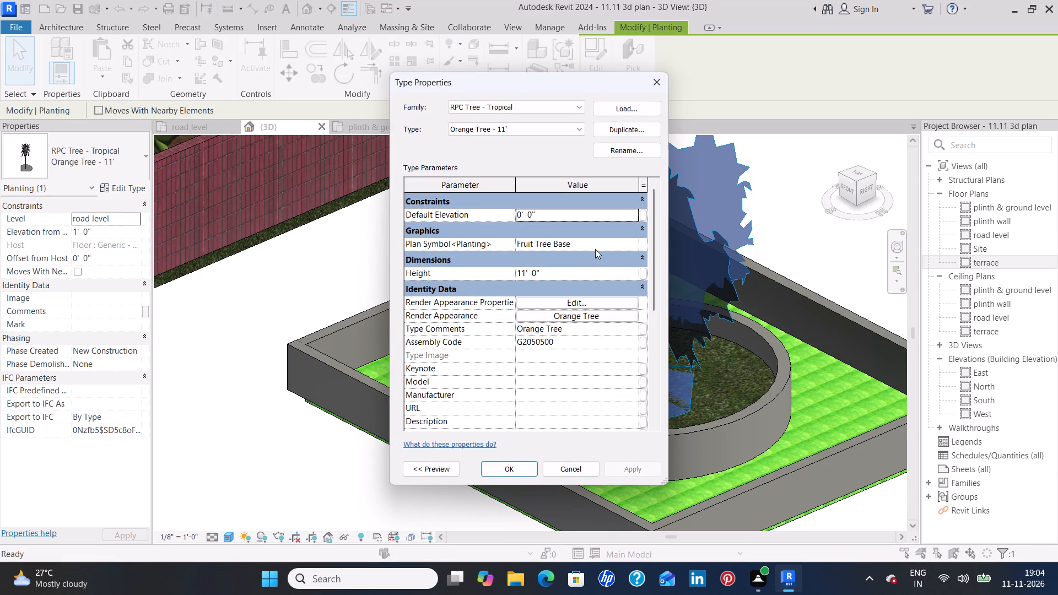
click(607, 315)
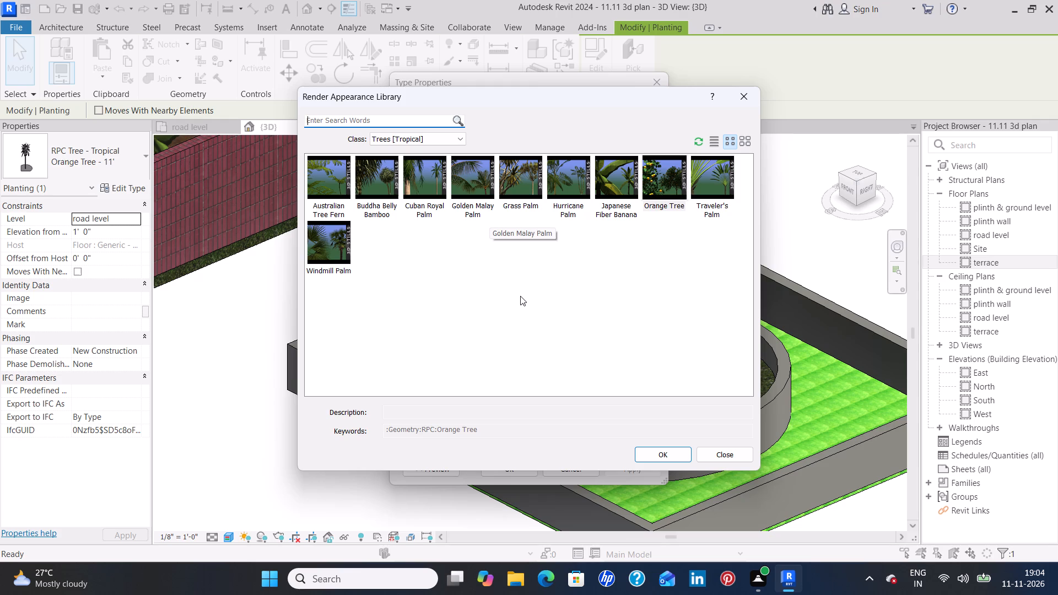
click(709, 176)
click(661, 456)
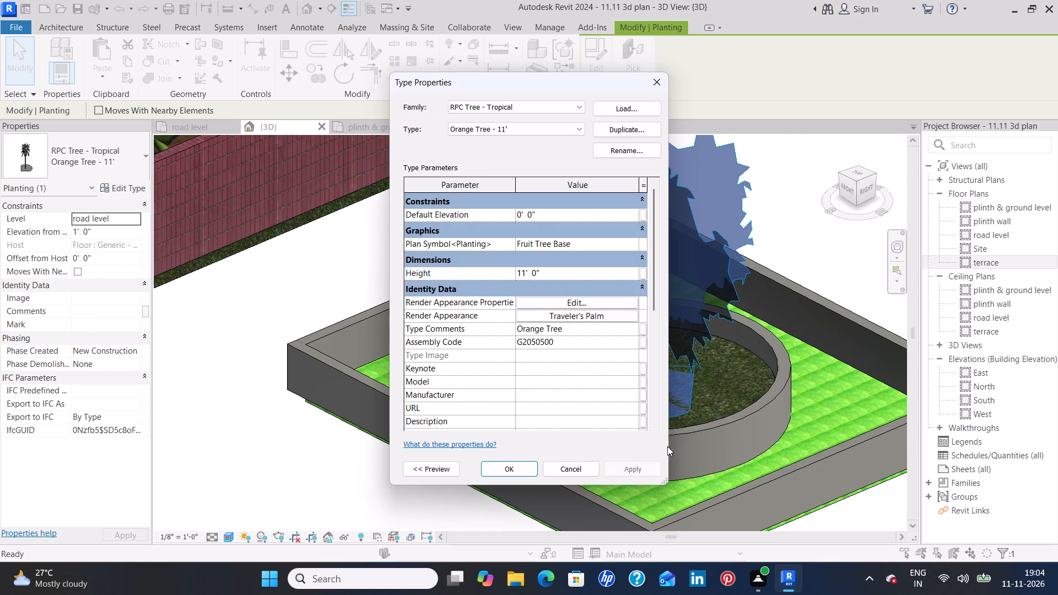
click(625, 464)
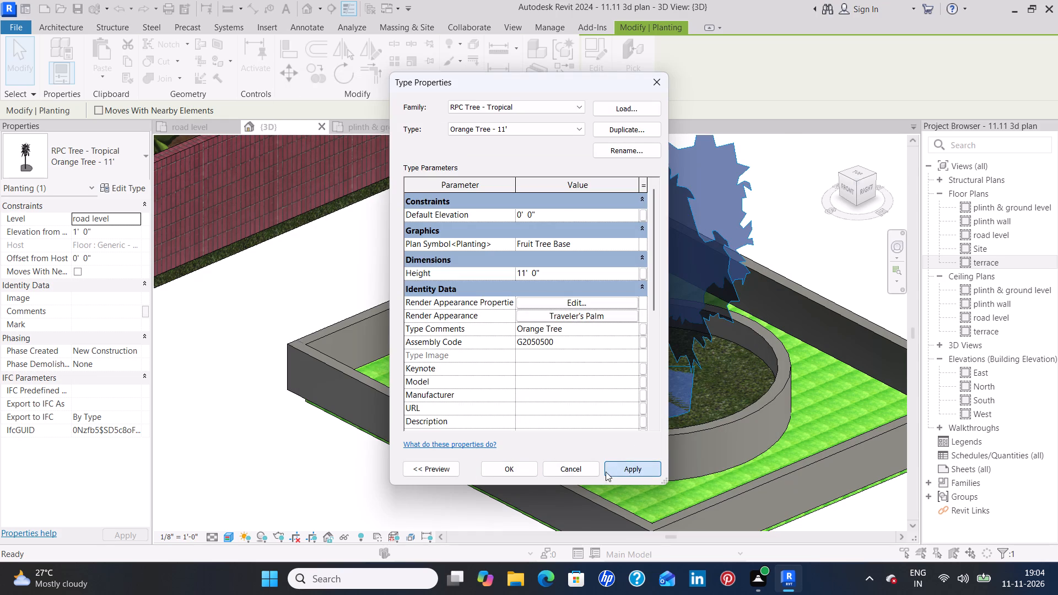
click(504, 472)
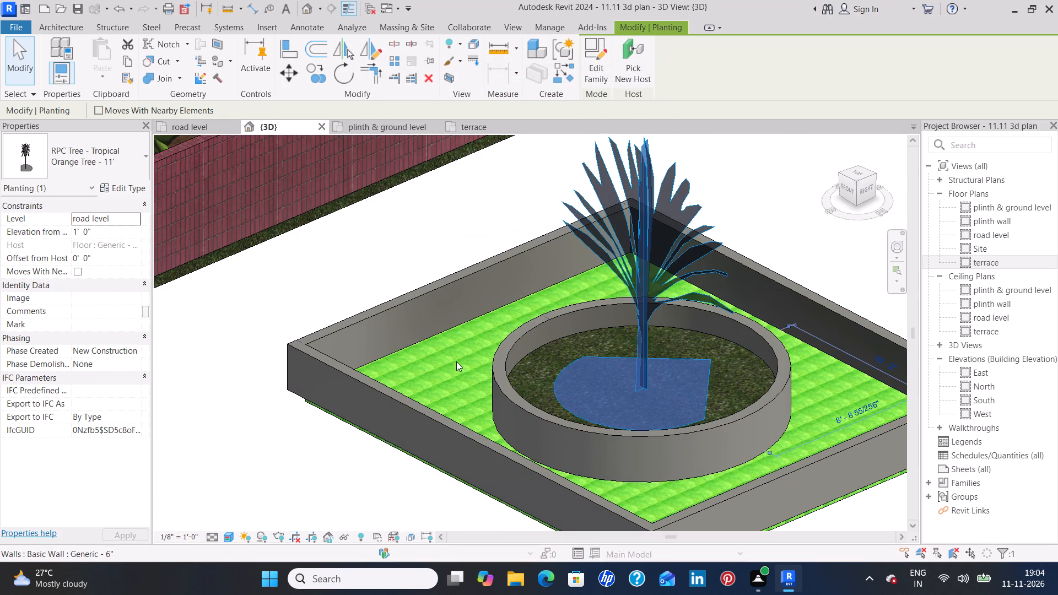
click(450, 361)
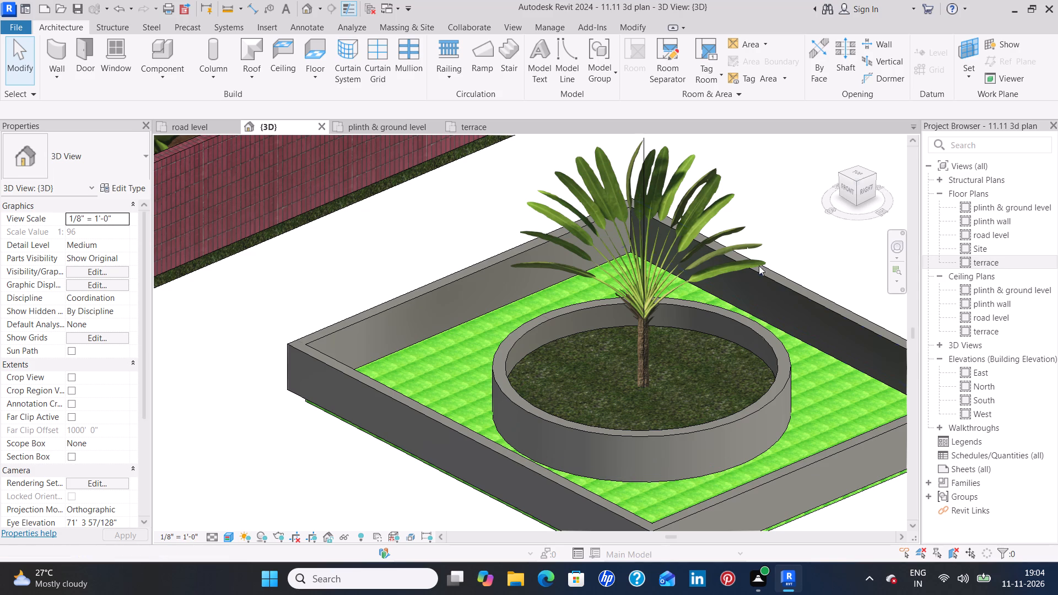
Examine the planter's palm in the road level plan and from several angles in the 3D view.
click(641, 306)
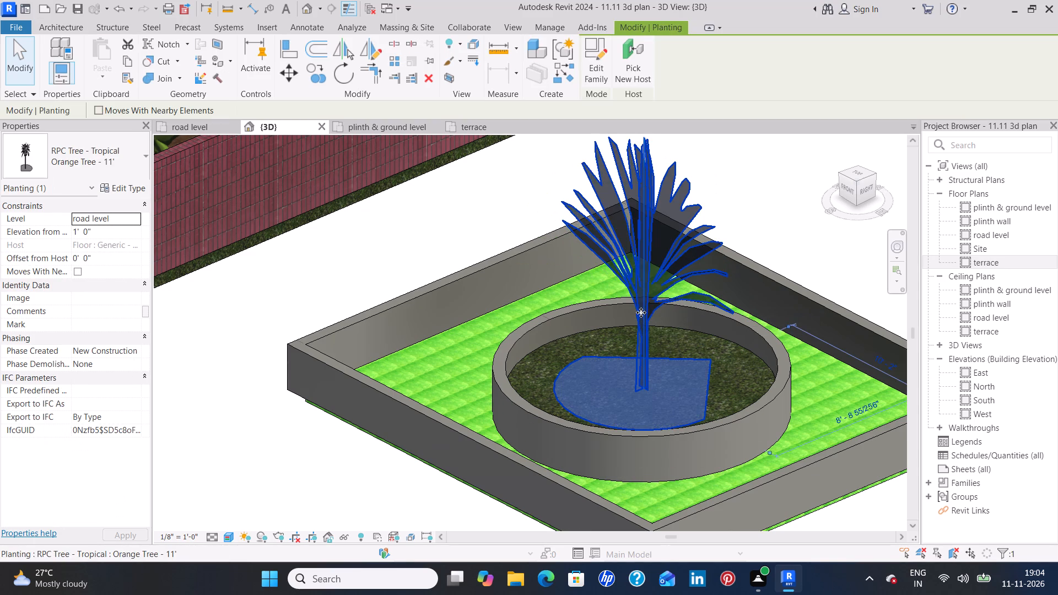
click(198, 127)
scroll(768, 261, down, 3)
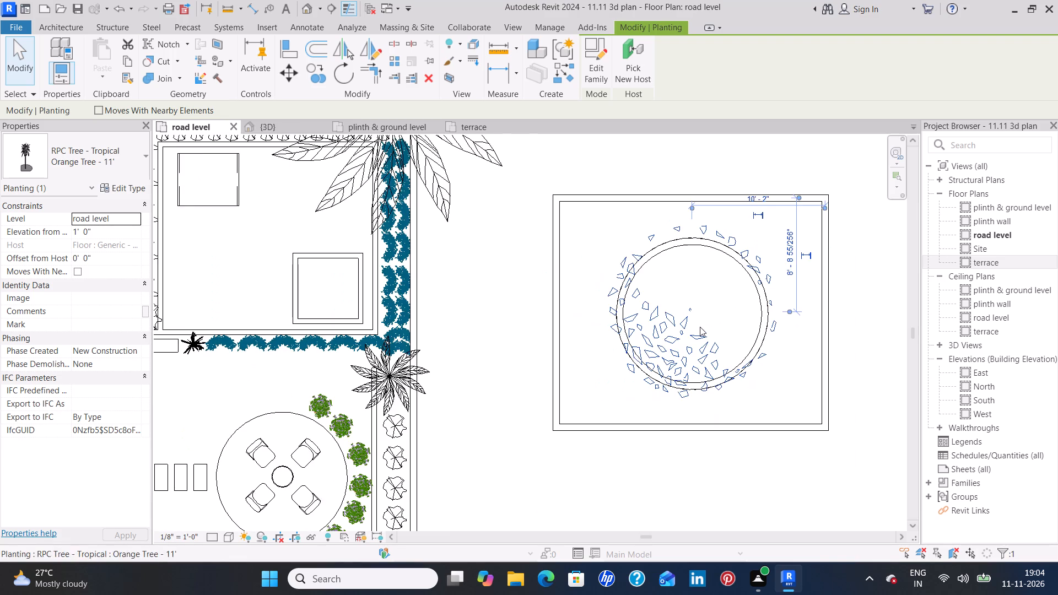
scroll(700, 327, down, 4)
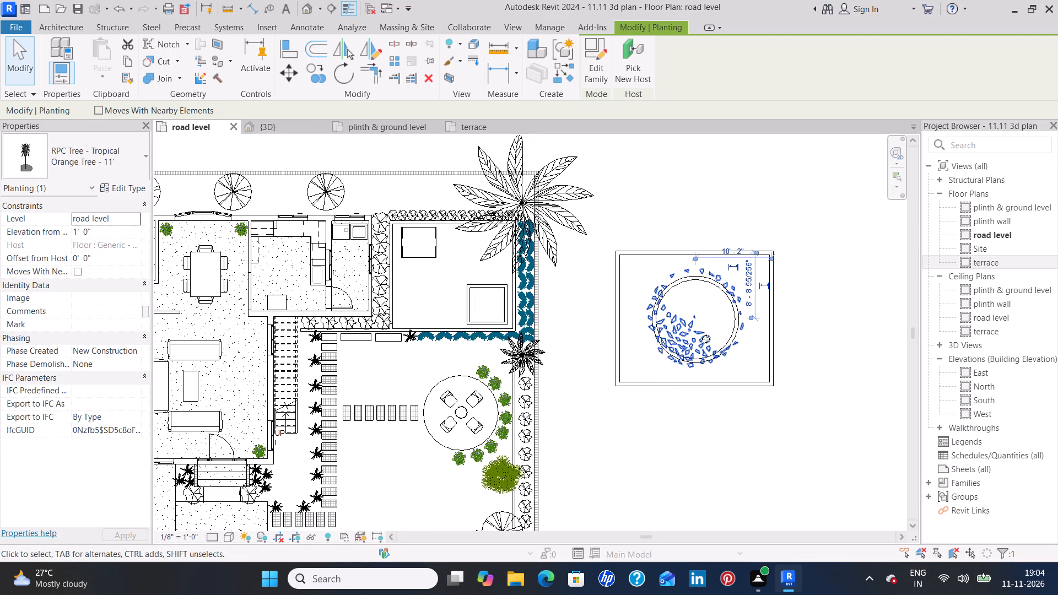
scroll(717, 332, down, 2)
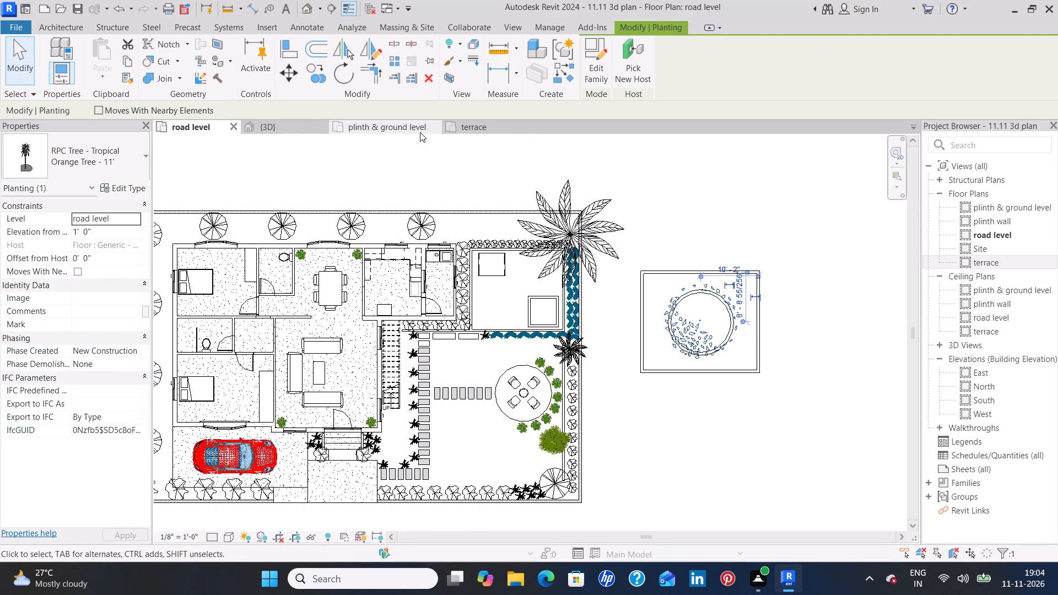
click(297, 125)
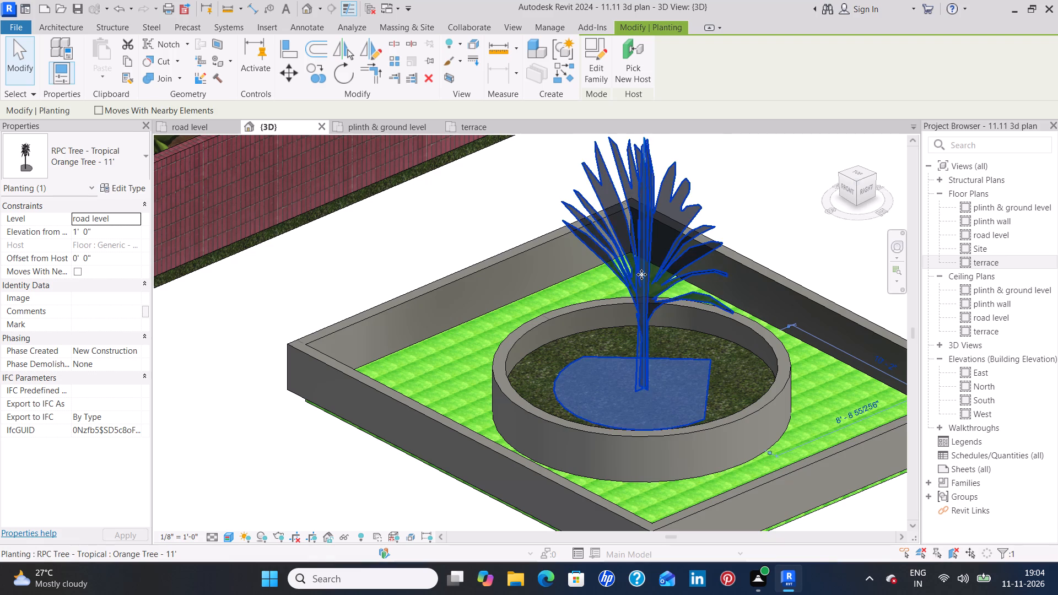
click(492, 329)
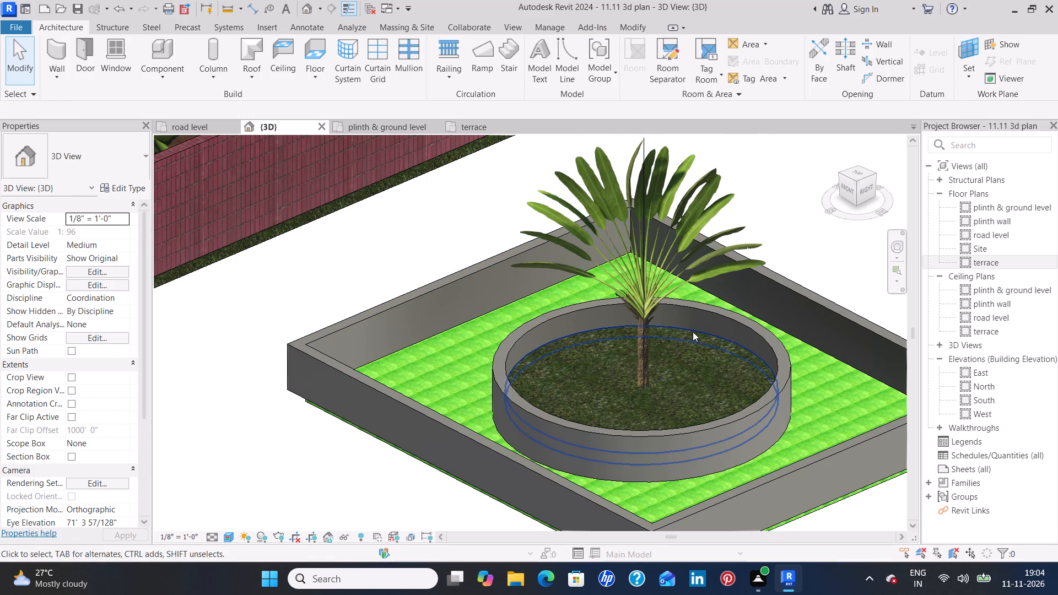
middle_drag(697, 341, 776, 347)
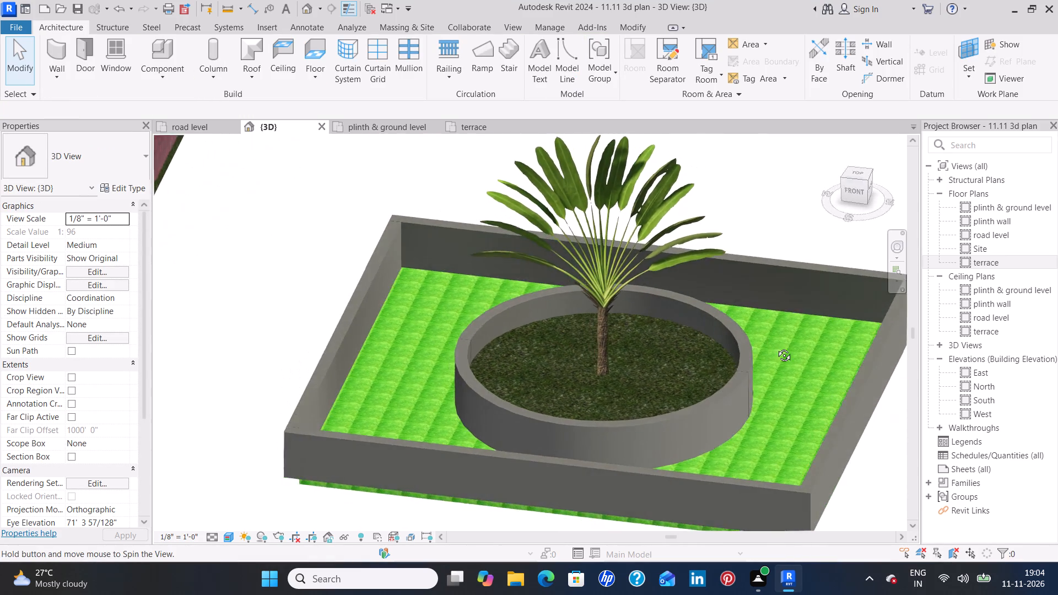
middle_drag(776, 347, 488, 291)
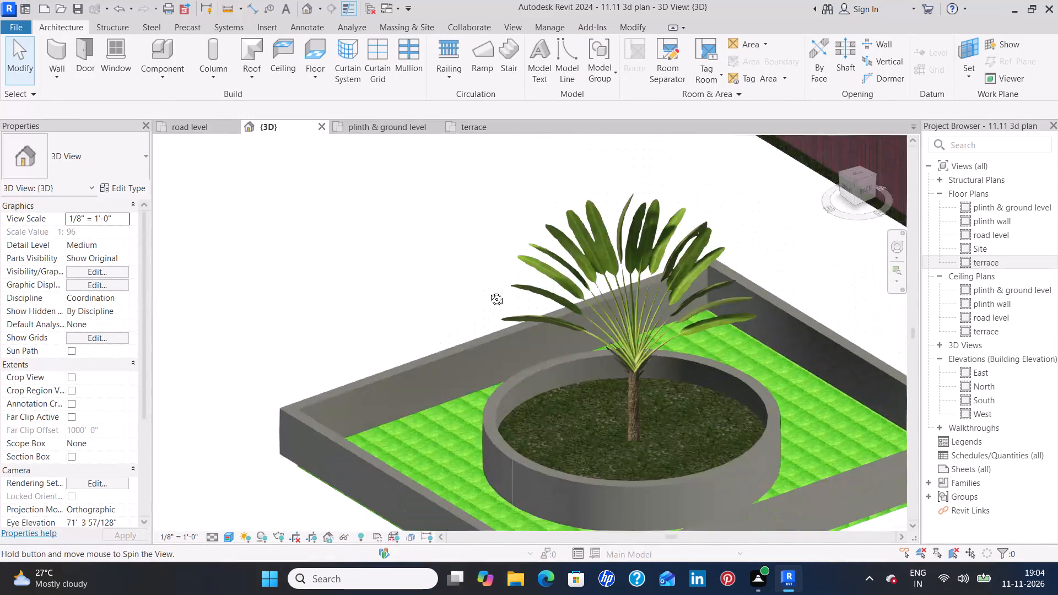
middle_drag(488, 291, 712, 402)
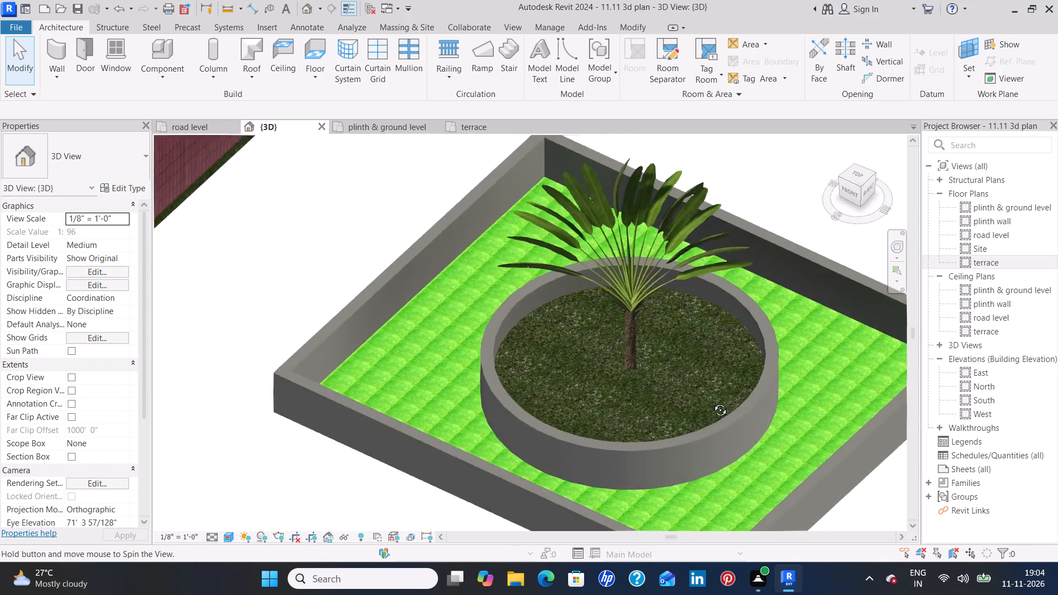
middle_drag(712, 402, 452, 377)
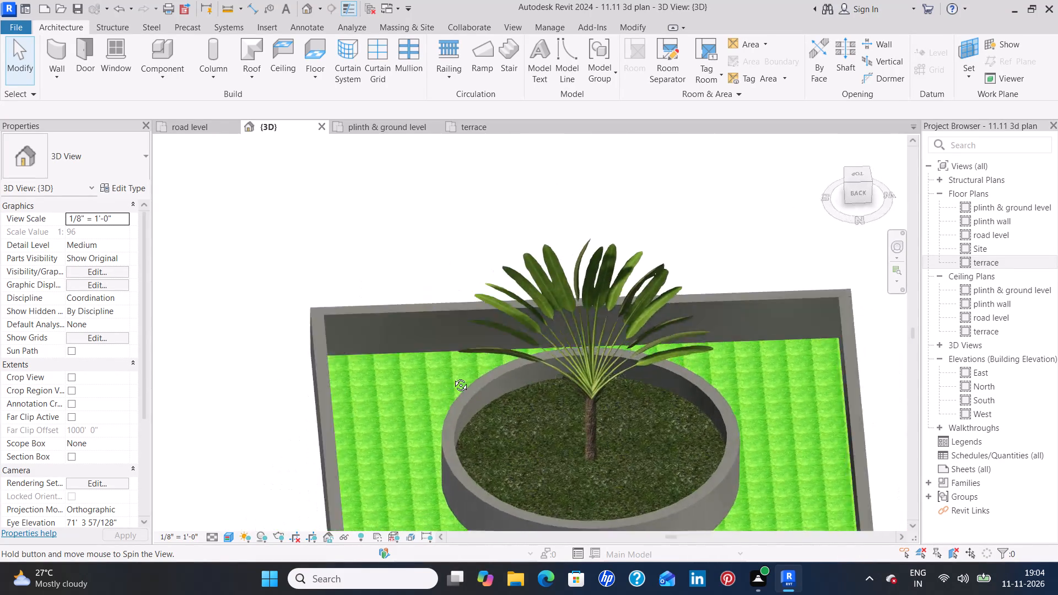
middle_drag(452, 377, 829, 304)
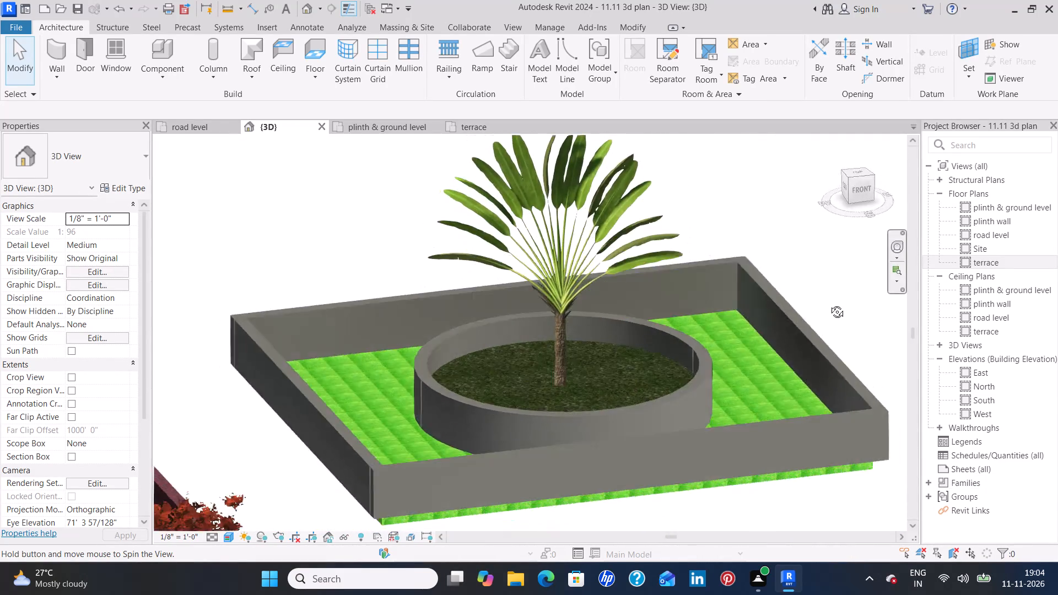
middle_drag(829, 304, 914, 405)
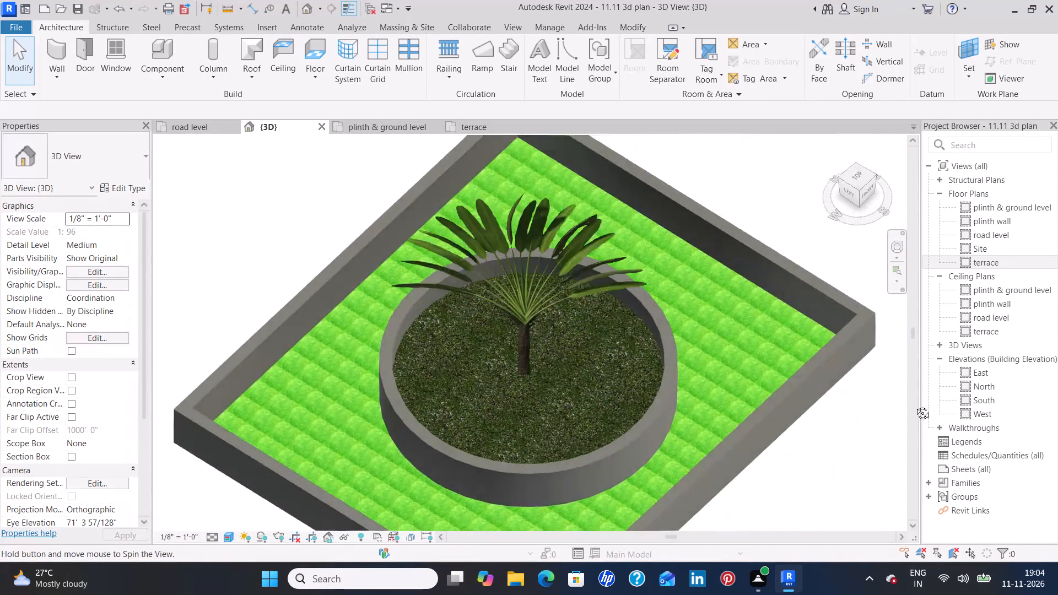
middle_drag(914, 405, 770, 400)
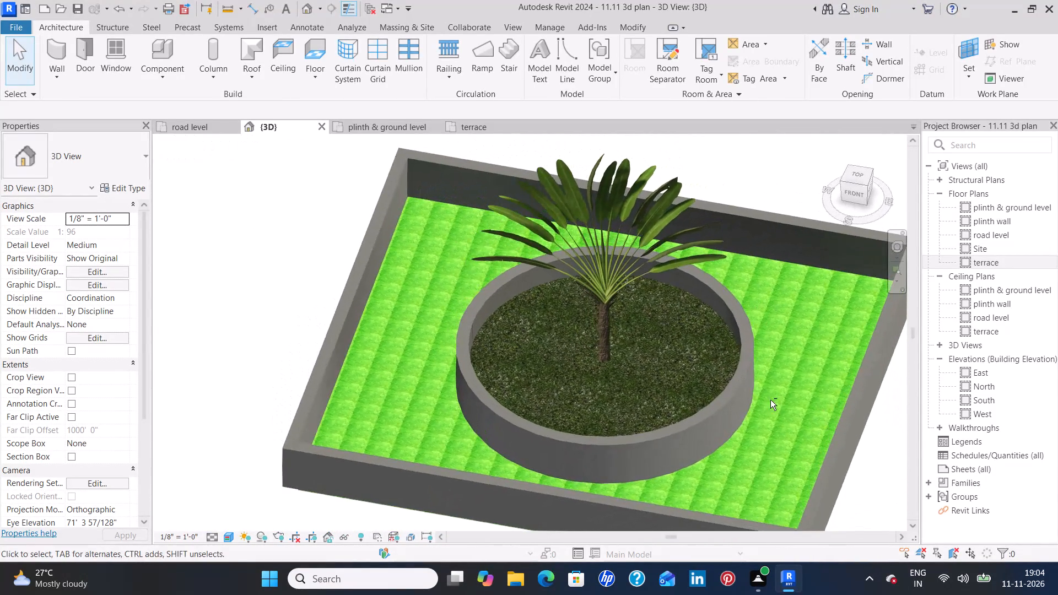
scroll(741, 371, down, 3)
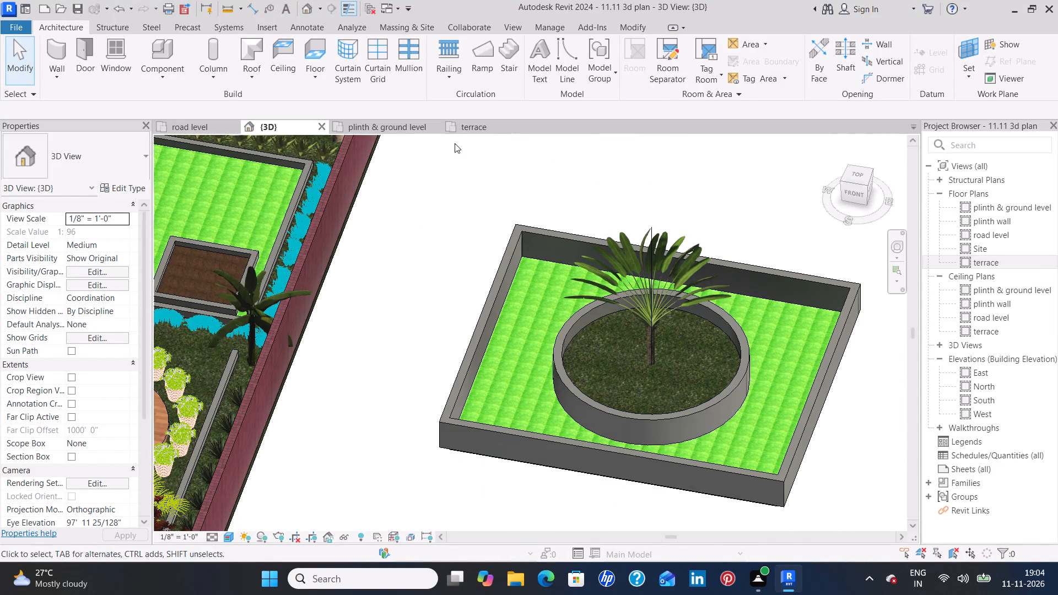
In the road level plan, place a matching Orange Tree - 11' along the north boundary strip, just west of the large corner palm.
click(178, 126)
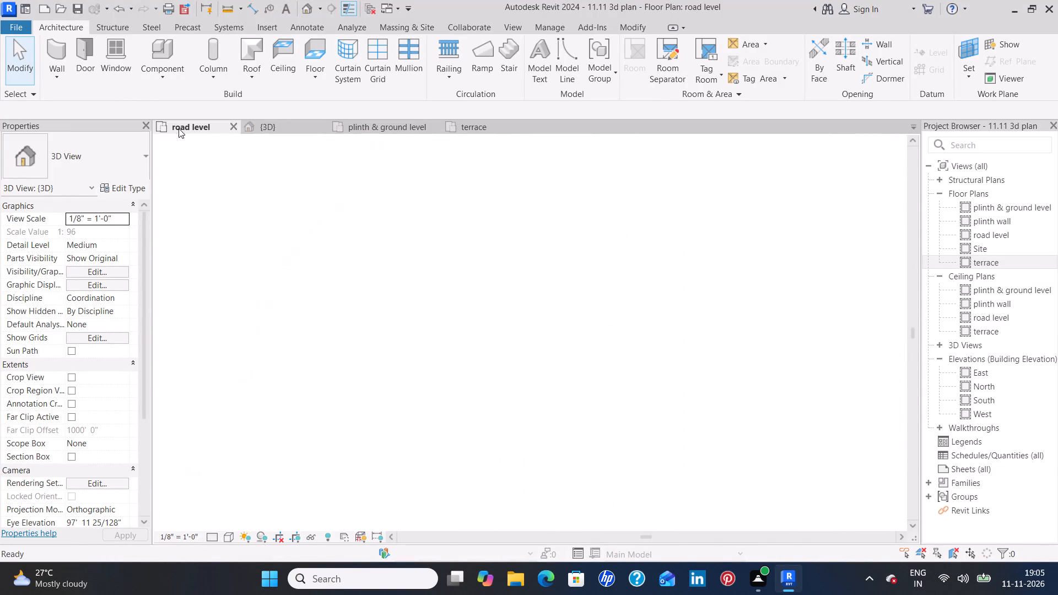
click(684, 333)
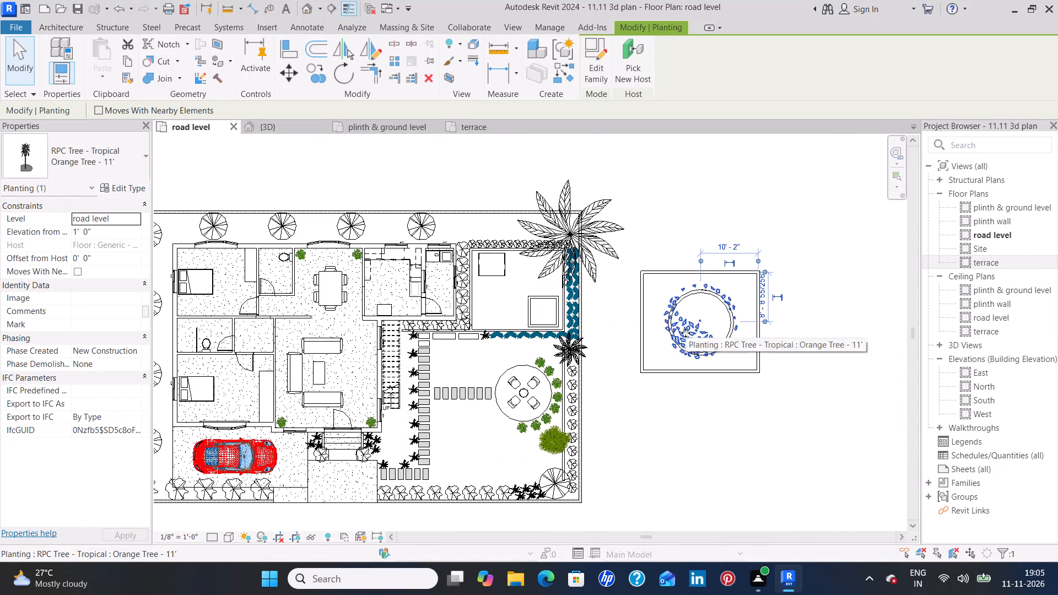
key(c)
key(s)
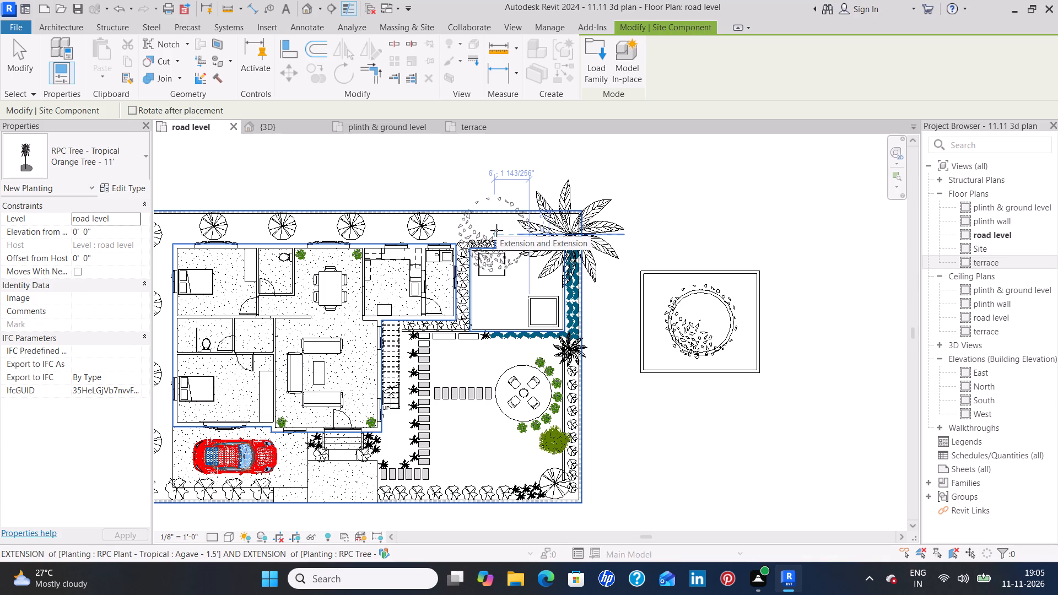
click(496, 230)
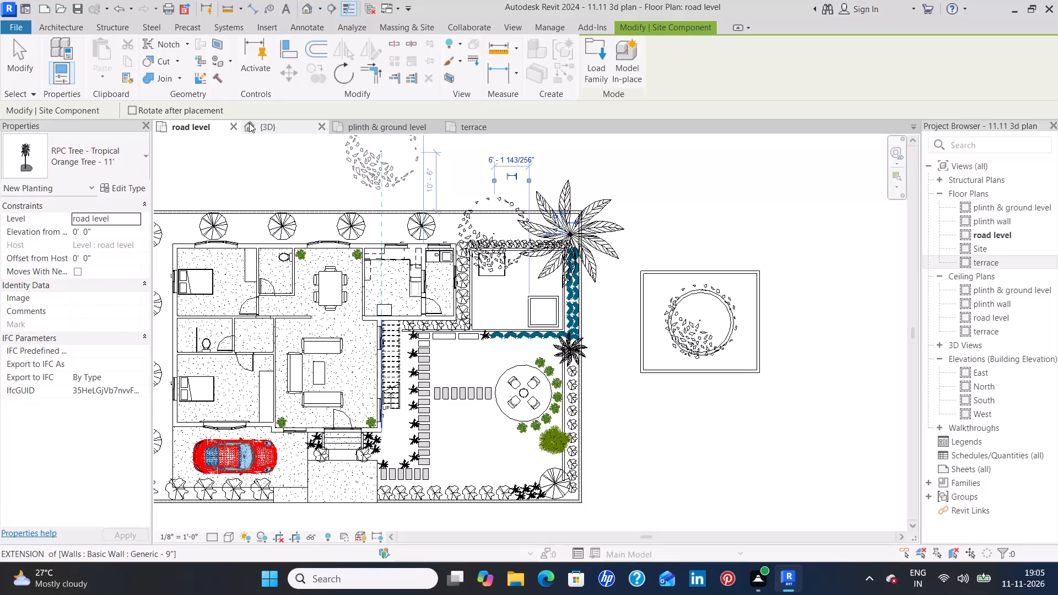
key(Escape)
key(Escape)
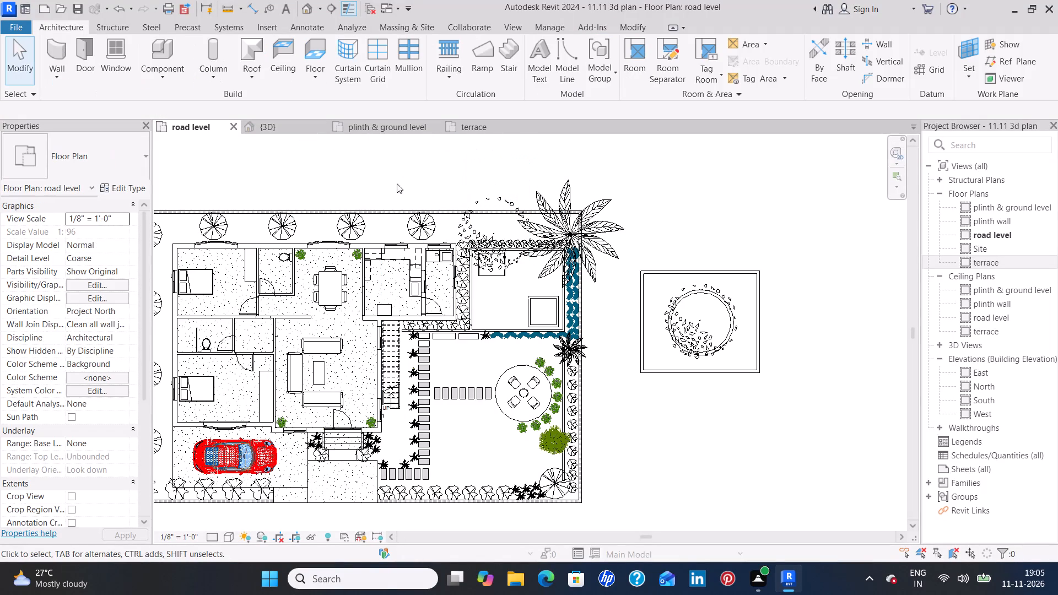
In the 3D view, nudge the new Orange Tree - 11' palm behind the garden swing four increments towards the north boundary wall.
click(289, 125)
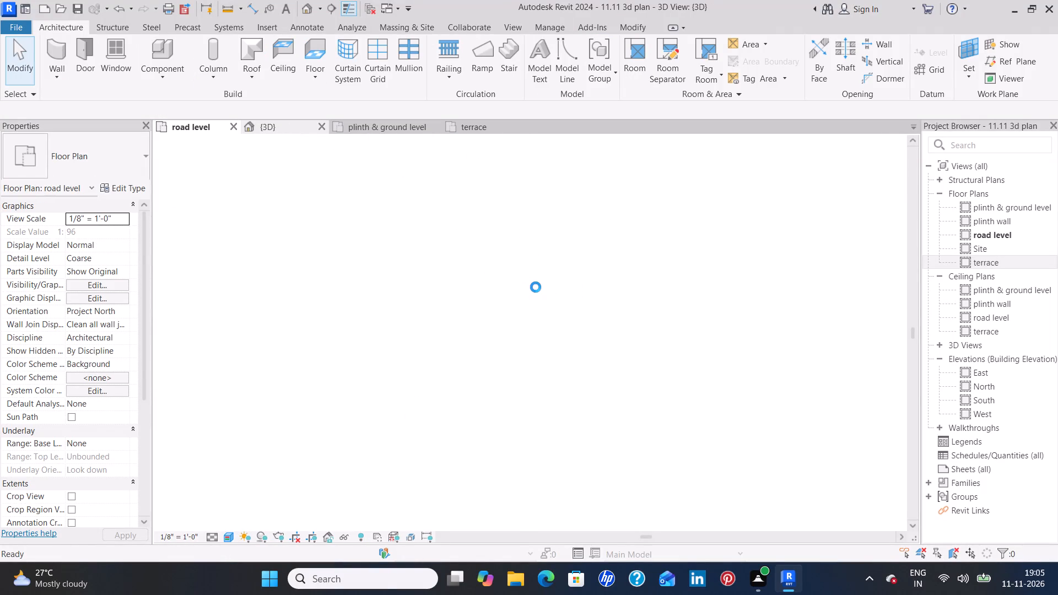
middle_drag(402, 238, 514, 381)
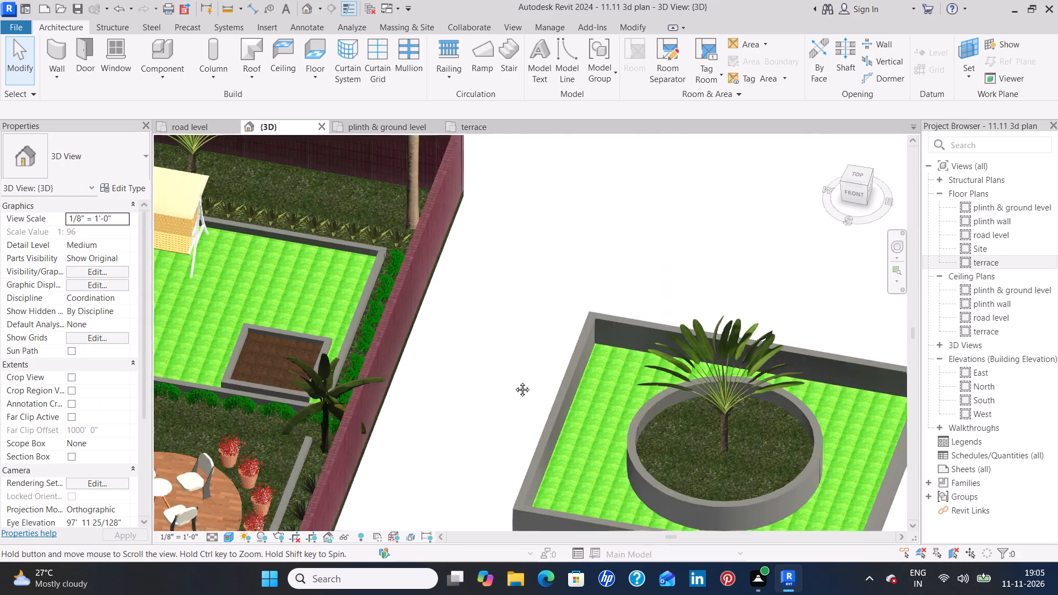
middle_drag(514, 381, 521, 391)
middle_drag(323, 253, 461, 332)
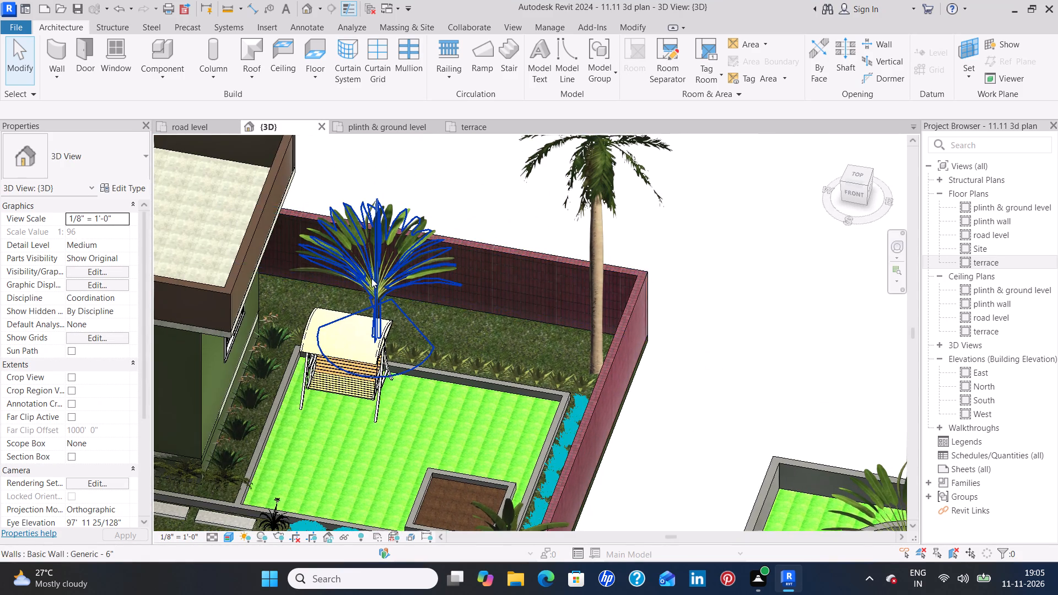
scroll(371, 278, up, 4)
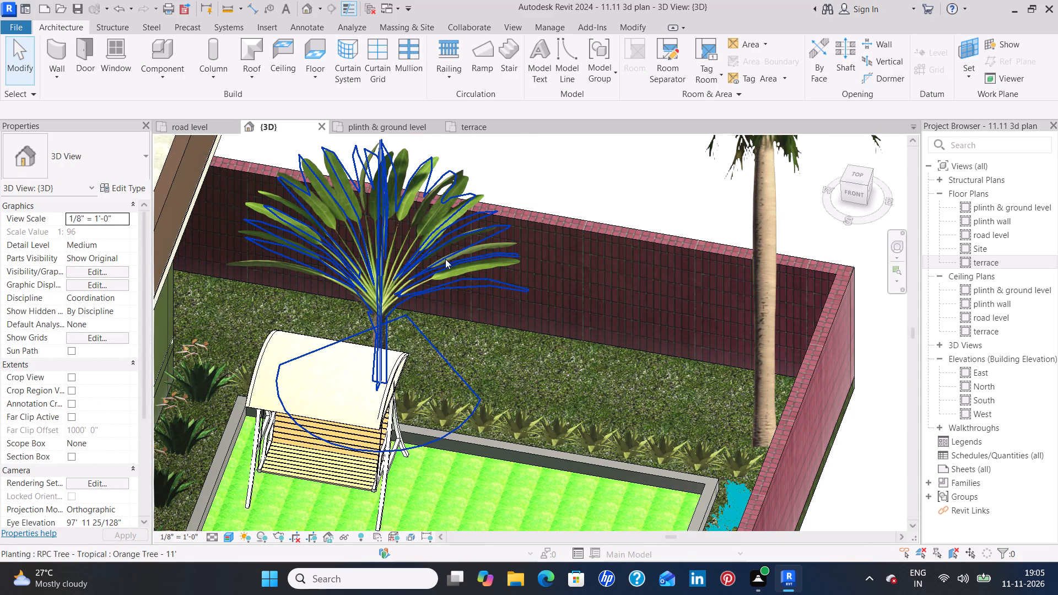
shift+middle_drag(495, 291, 492, 313)
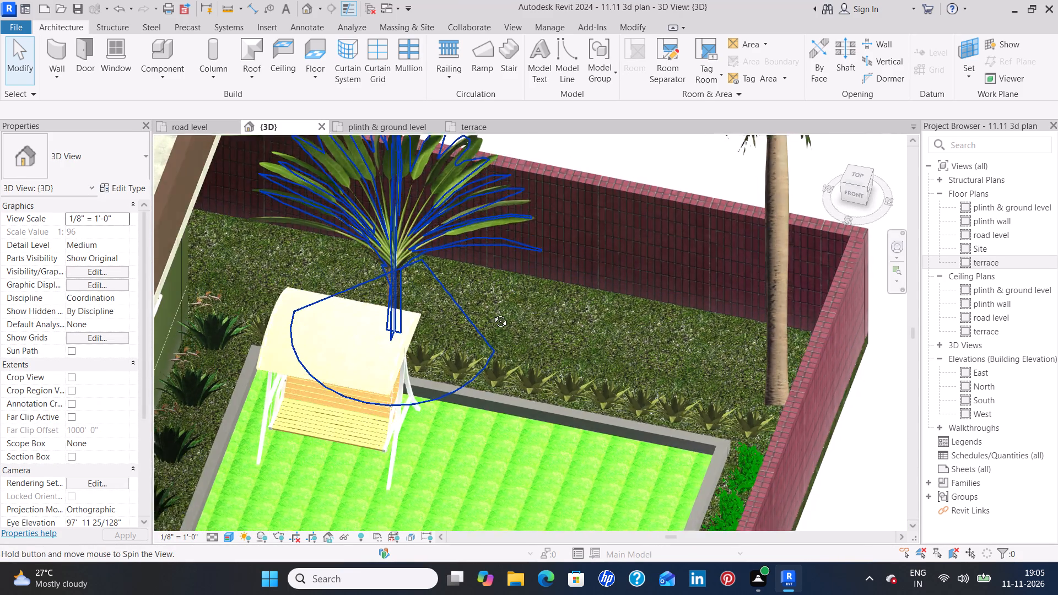
shift+middle_drag(492, 313, 415, 310)
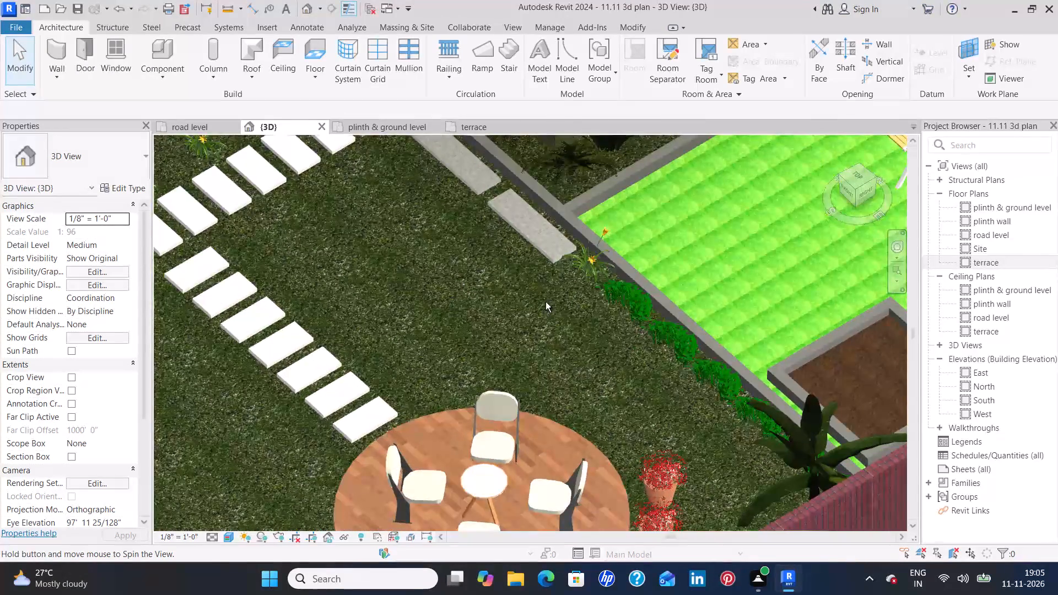
middle_drag(546, 302, 260, 351)
middle_drag(656, 245, 541, 416)
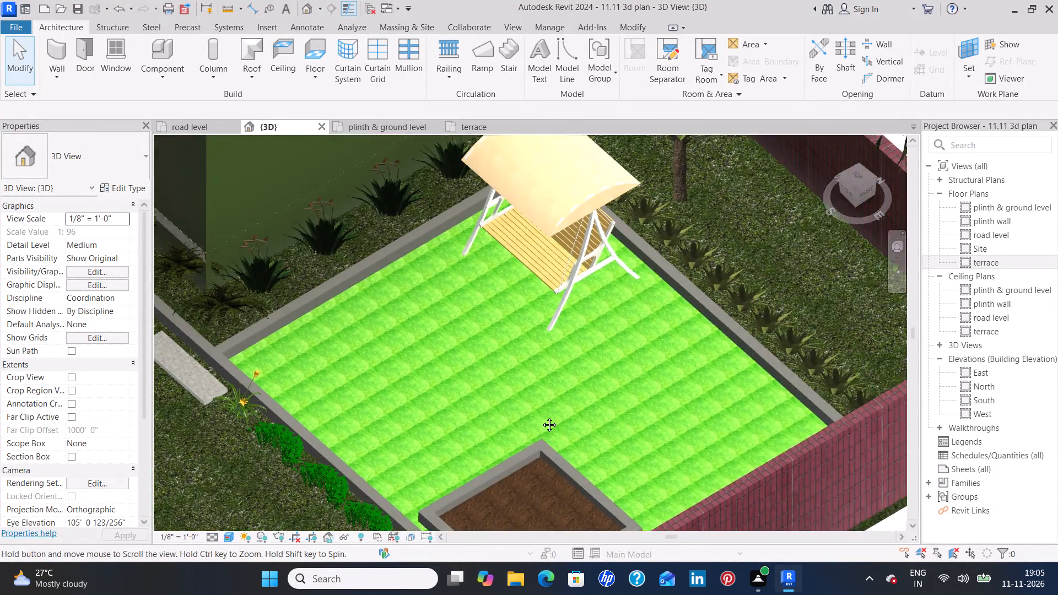
middle_drag(541, 416, 494, 478)
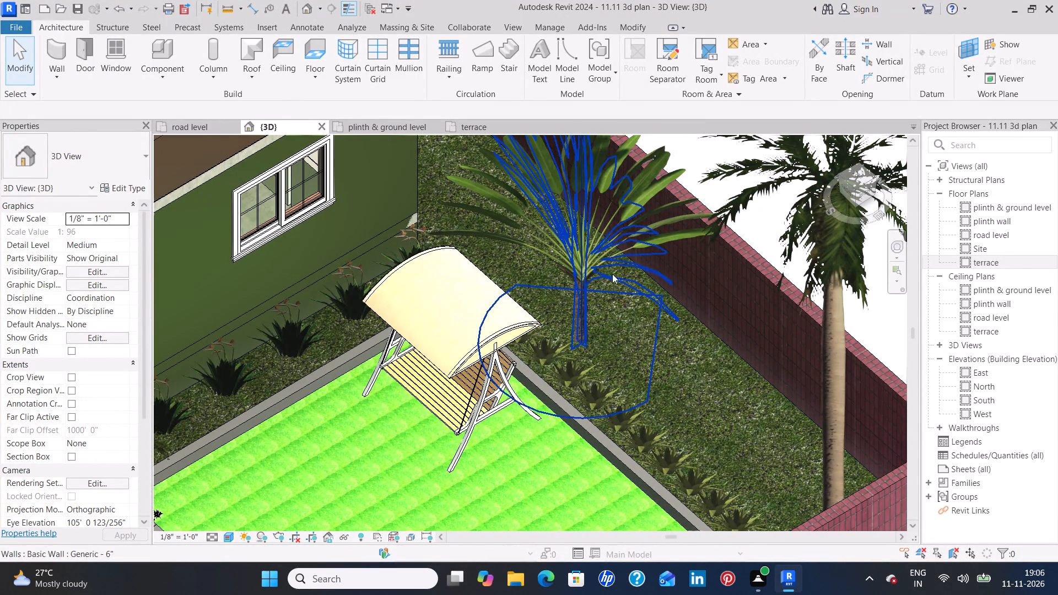
middle_drag(625, 286, 598, 378)
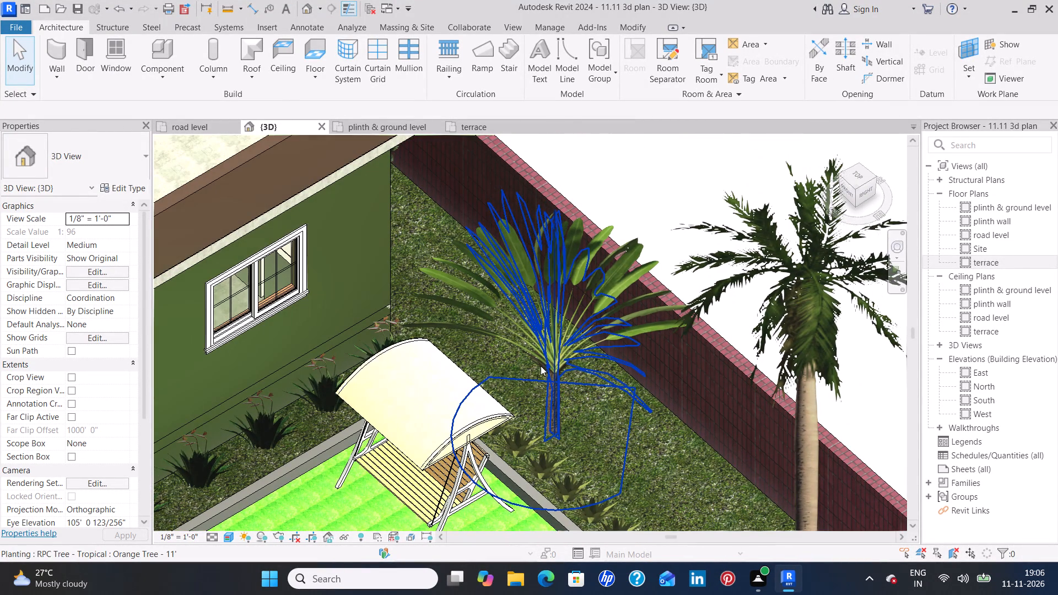
click(552, 358)
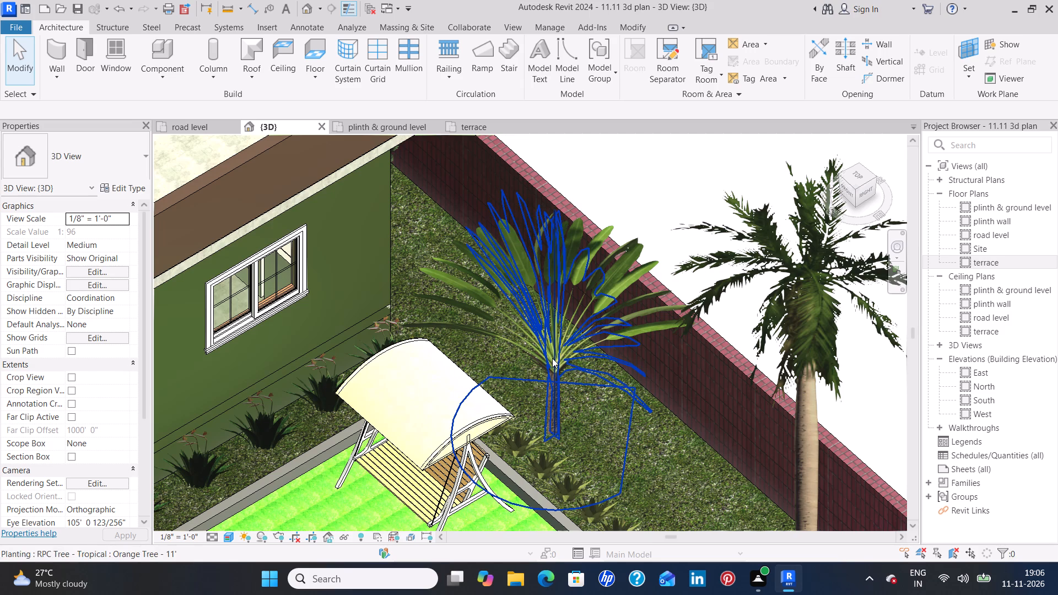
click(643, 232)
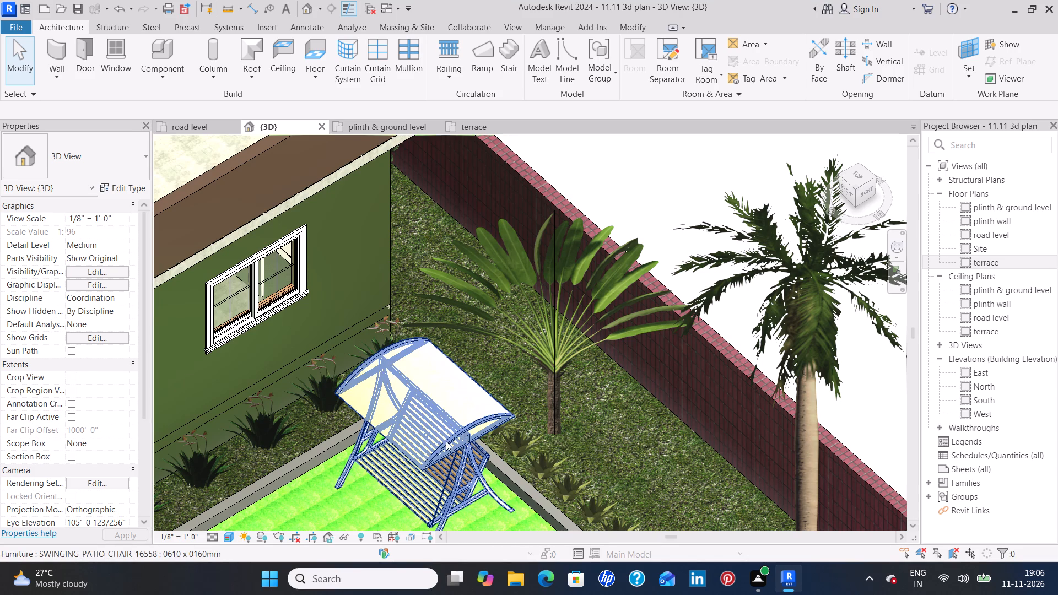
click(553, 351)
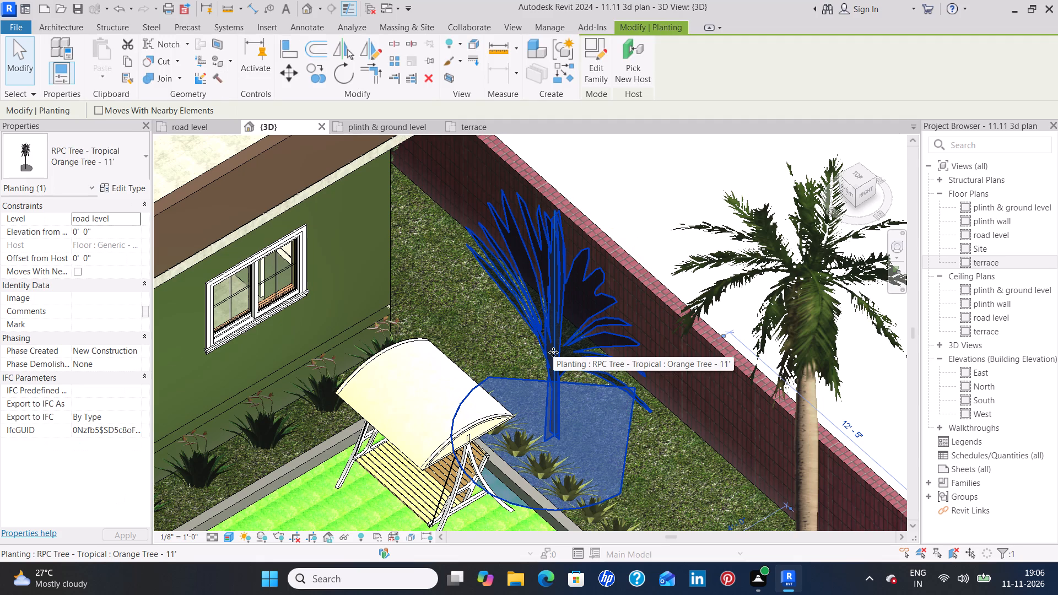
key(Right)
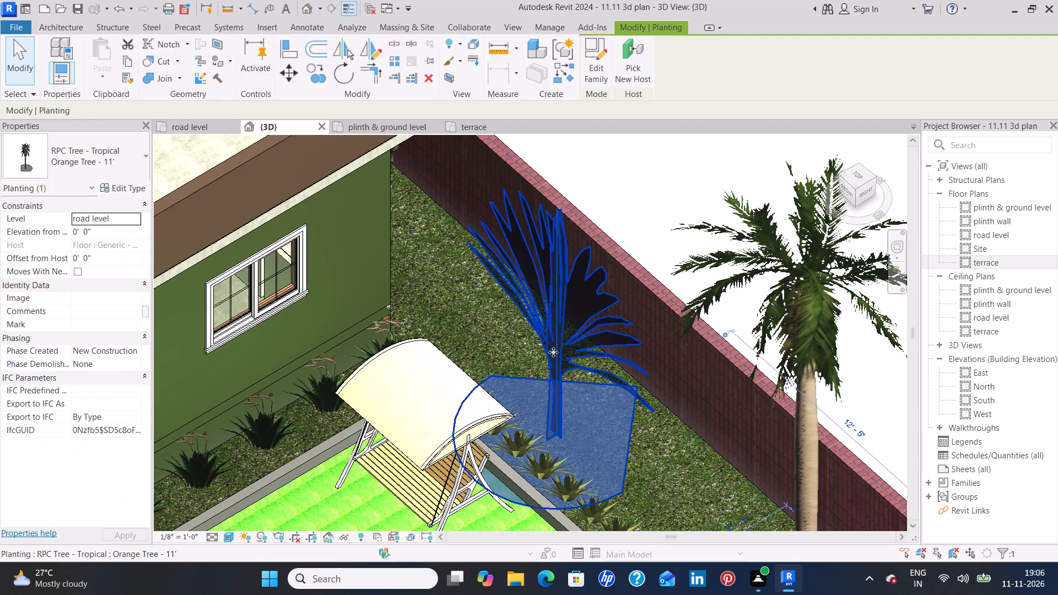
key(Right)
key(Right)
key(Right)
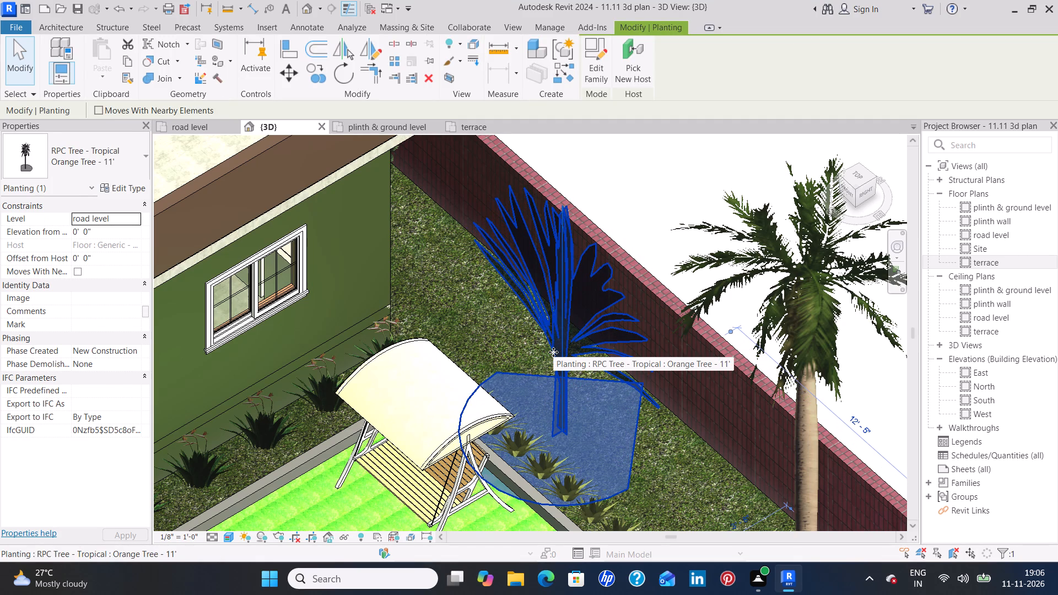
click(422, 283)
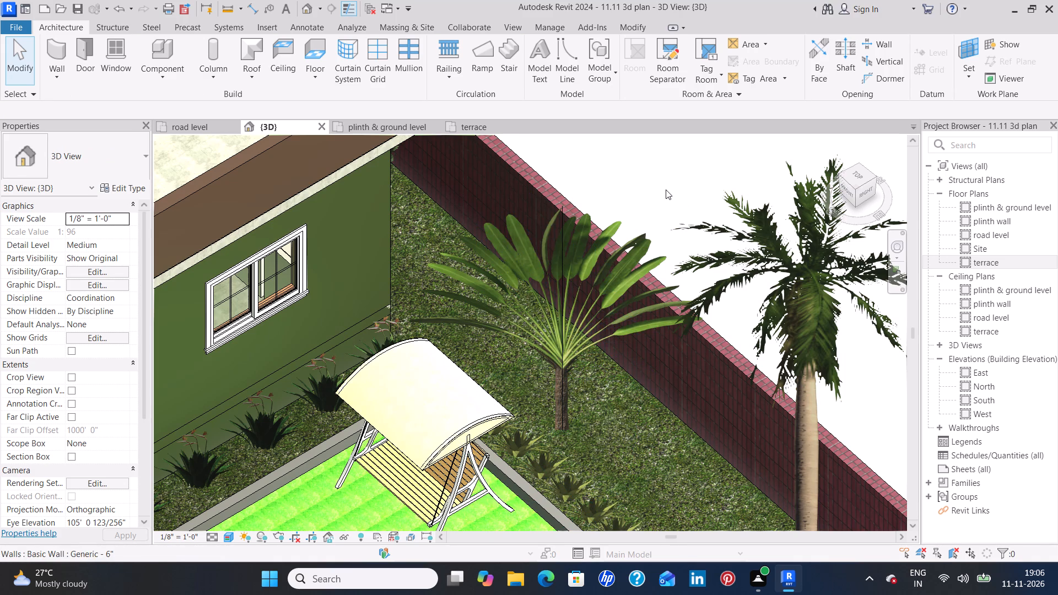
Examine the garden palms, the house surroundings and the walled enclosure with its circular planter from several angles in the 3D view.
scroll(666, 190, down, 5)
scroll(539, 371, down, 2)
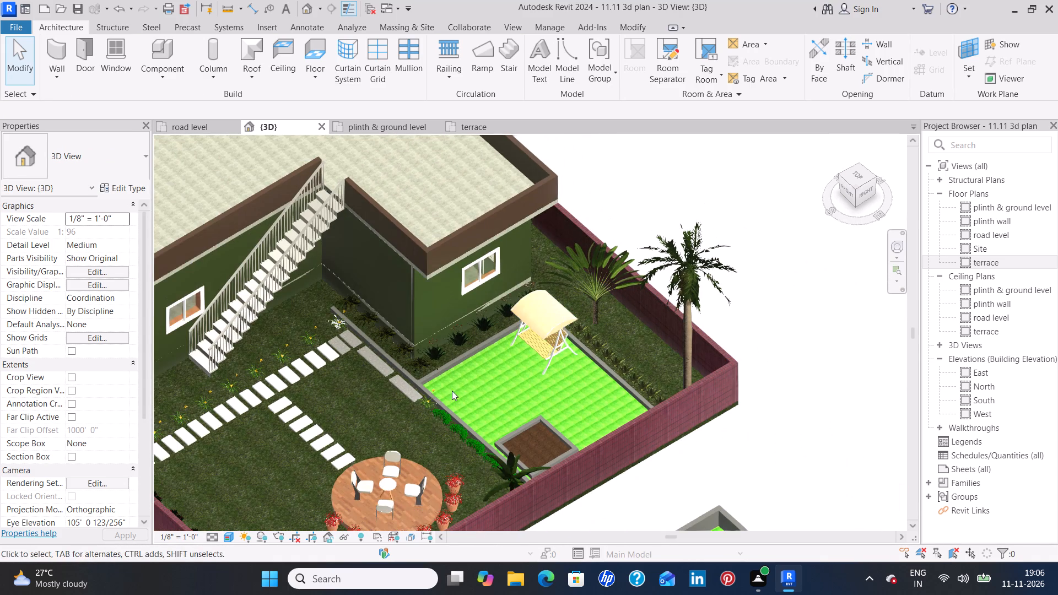
middle_drag(414, 408, 632, 370)
middle_drag(293, 317, 520, 427)
middle_drag(644, 432, 261, 319)
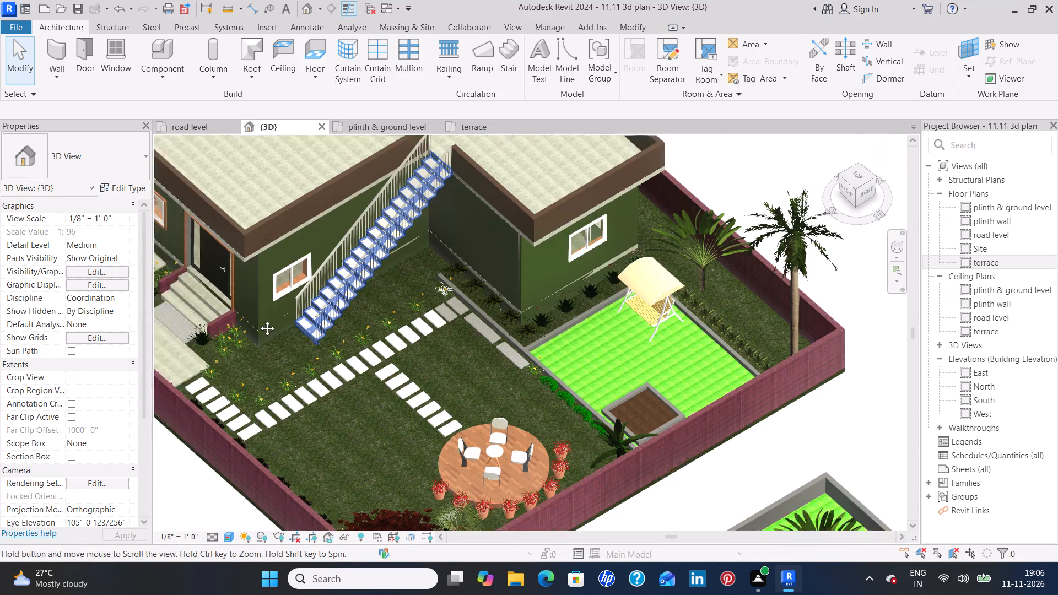
shift+middle_drag(559, 451, 665, 457)
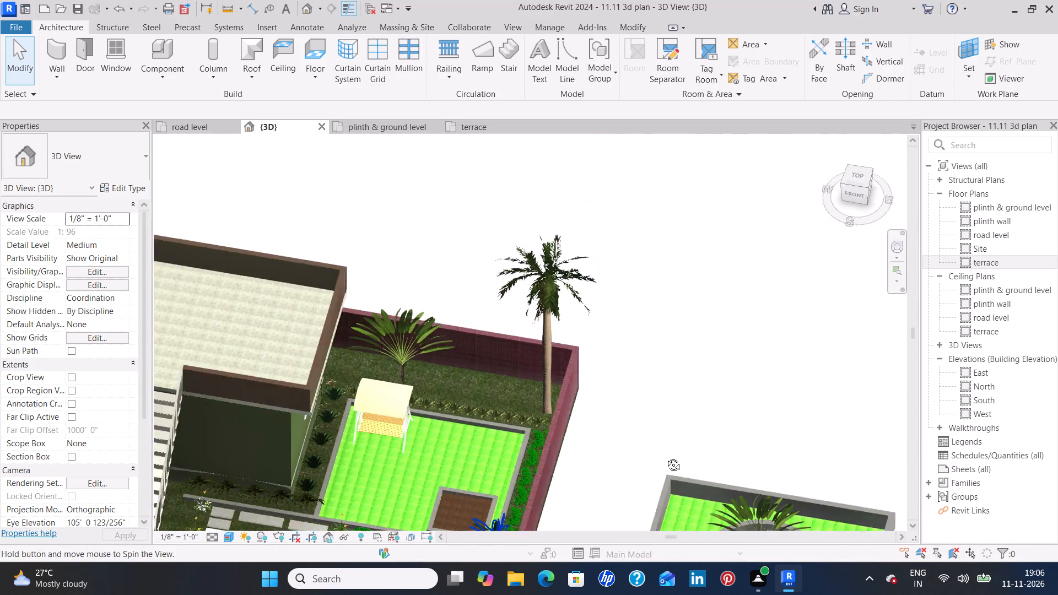
shift+middle_drag(665, 457, 640, 483)
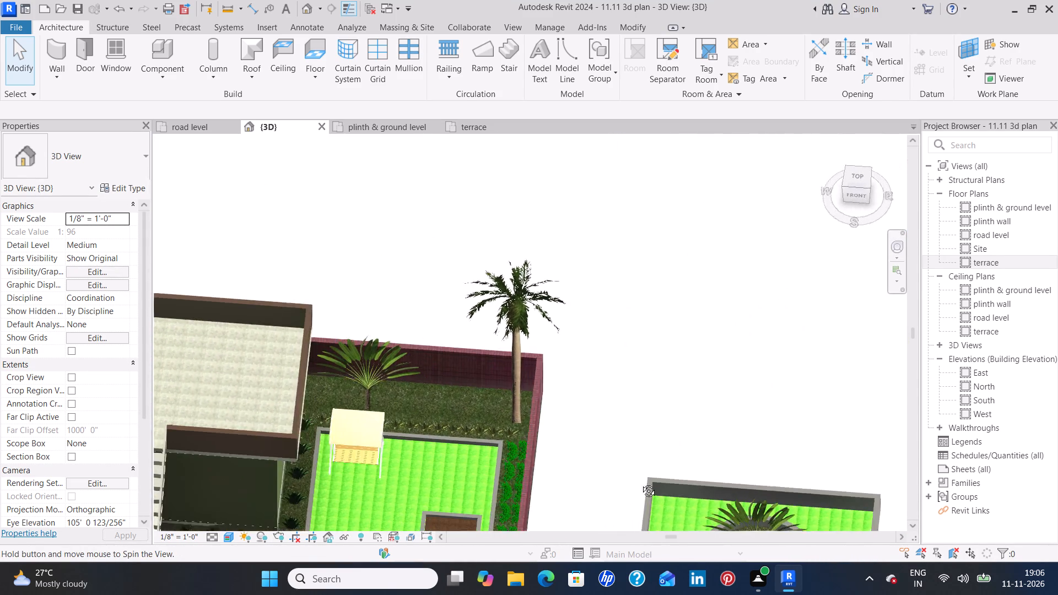
shift+middle_drag(640, 483, 587, 524)
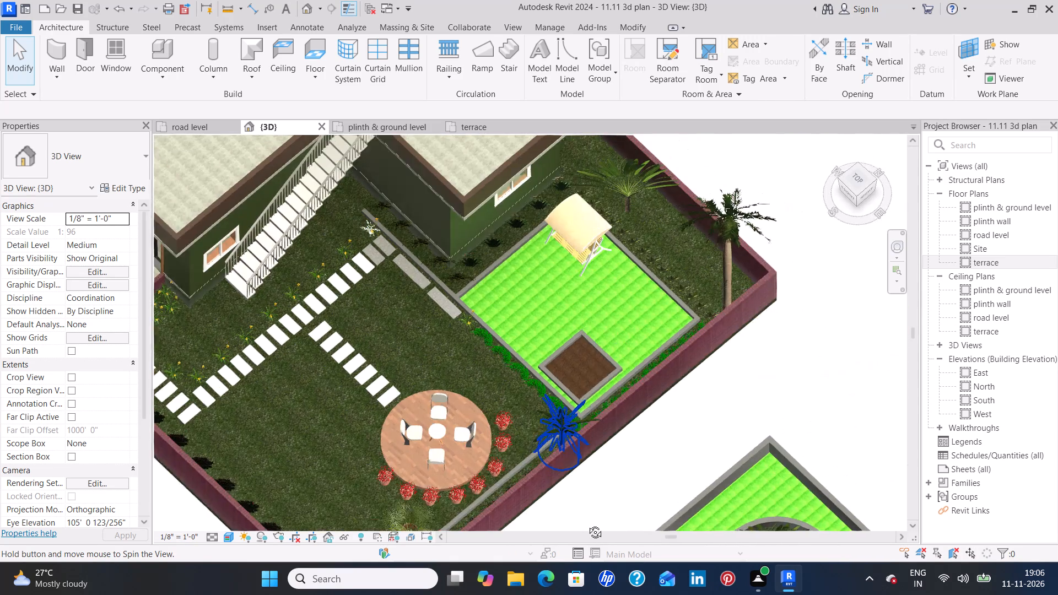
shift+middle_drag(587, 524, 594, 322)
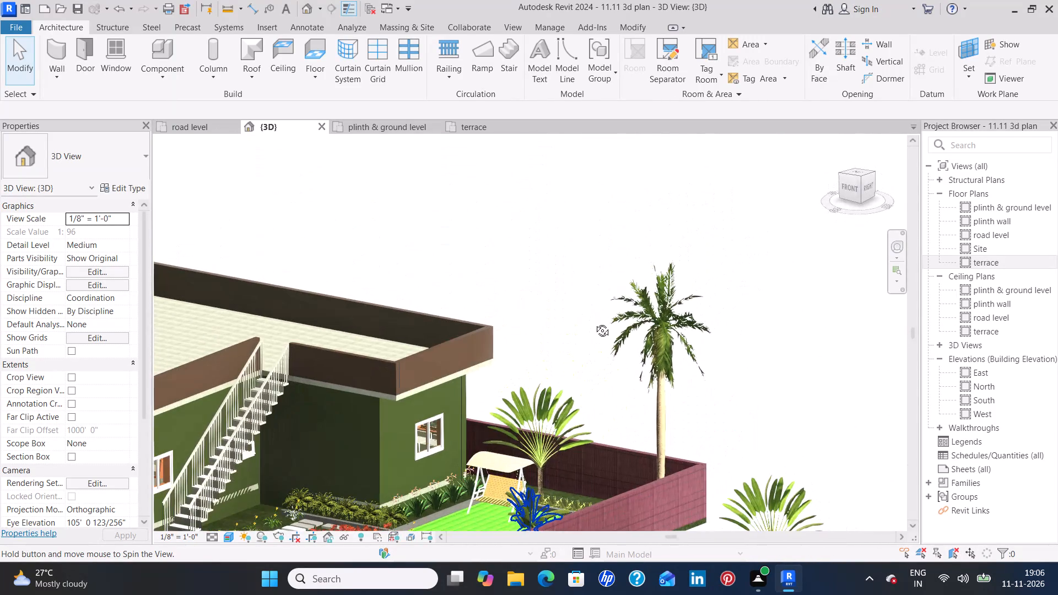
shift+middle_drag(594, 322, 466, 315)
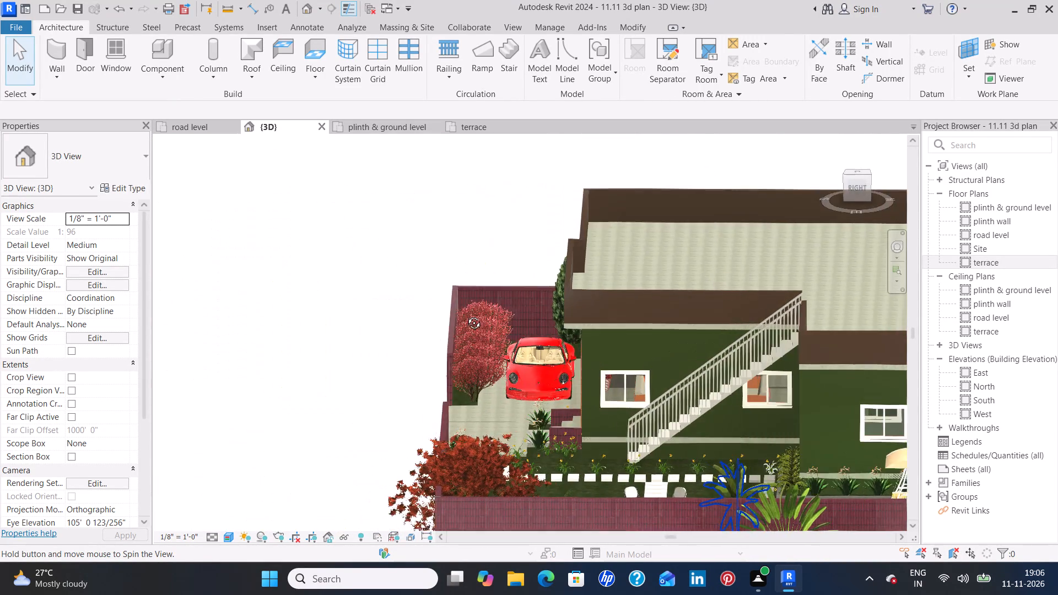
shift+middle_drag(466, 315, 651, 362)
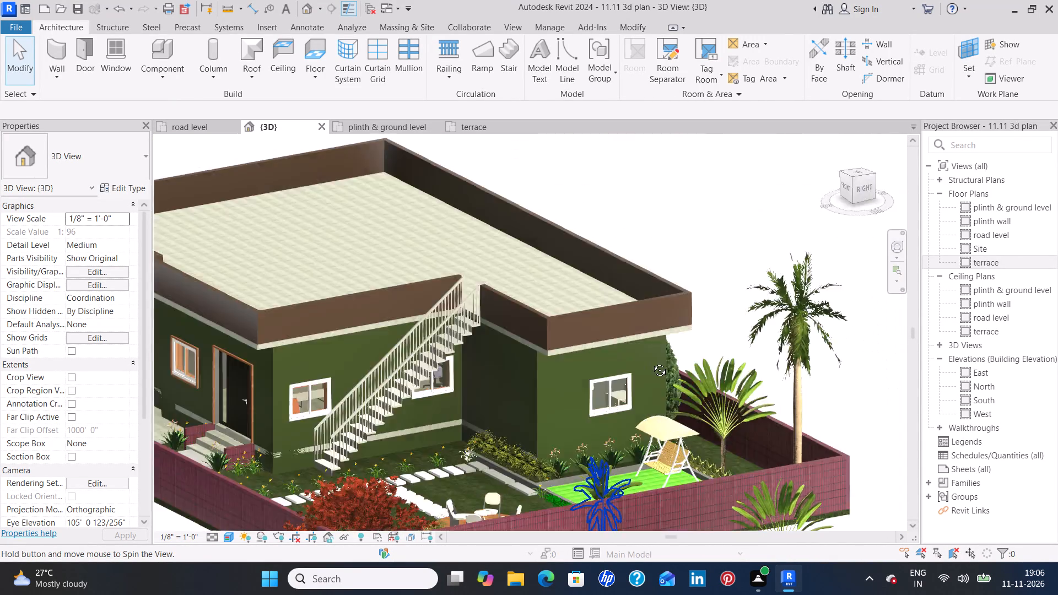
shift+middle_drag(651, 362, 667, 367)
middle_drag(742, 443, 742, 283)
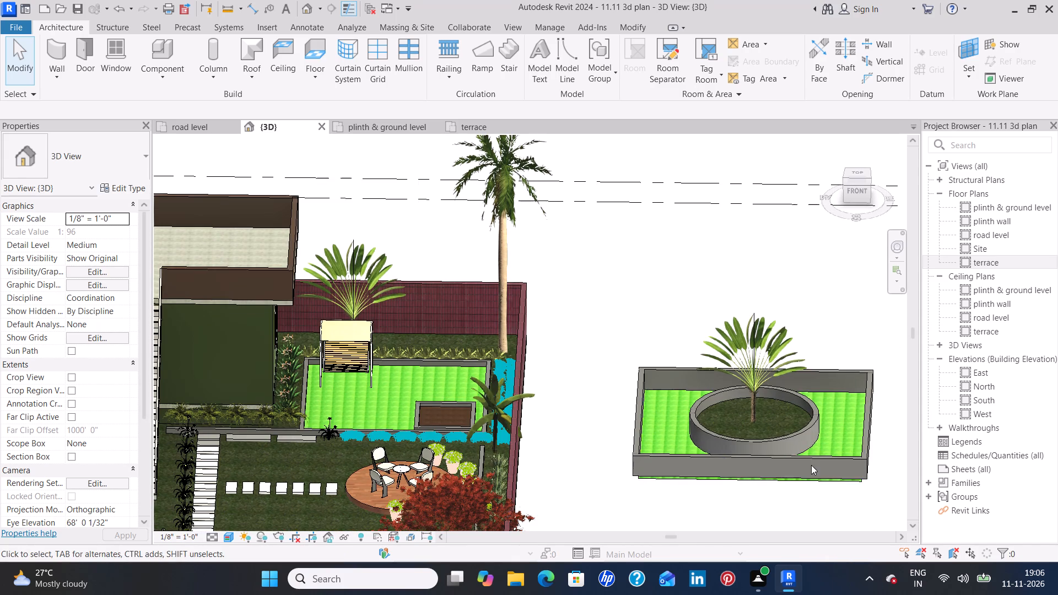
shift+middle_drag(811, 465, 770, 416)
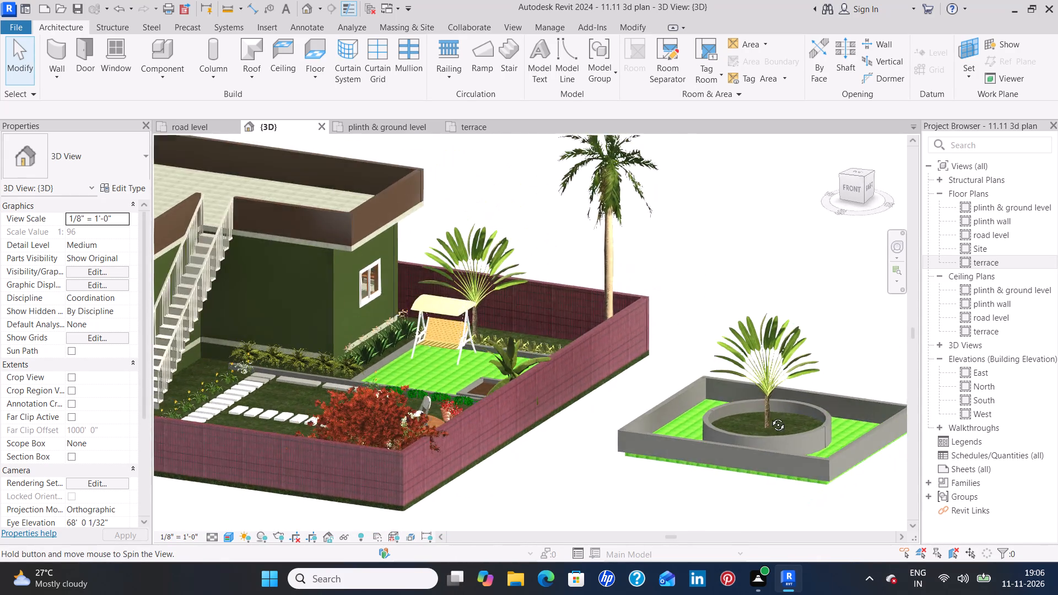
shift+middle_drag(770, 416, 812, 501)
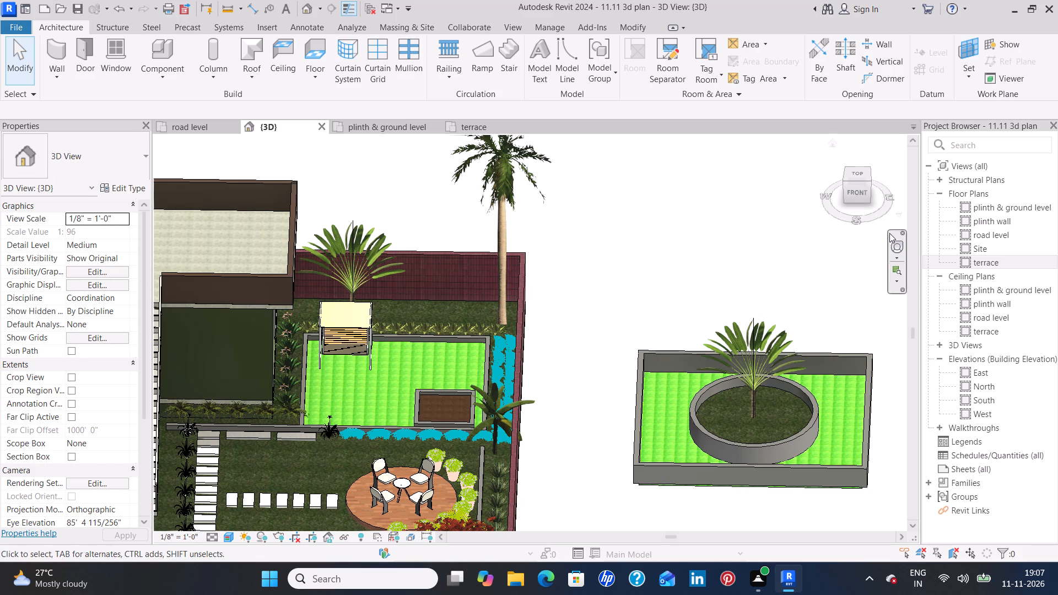
Inspect the circular planter's palm from the front in the 3D view, selecting it and comparing it with the garden palms.
click(862, 195)
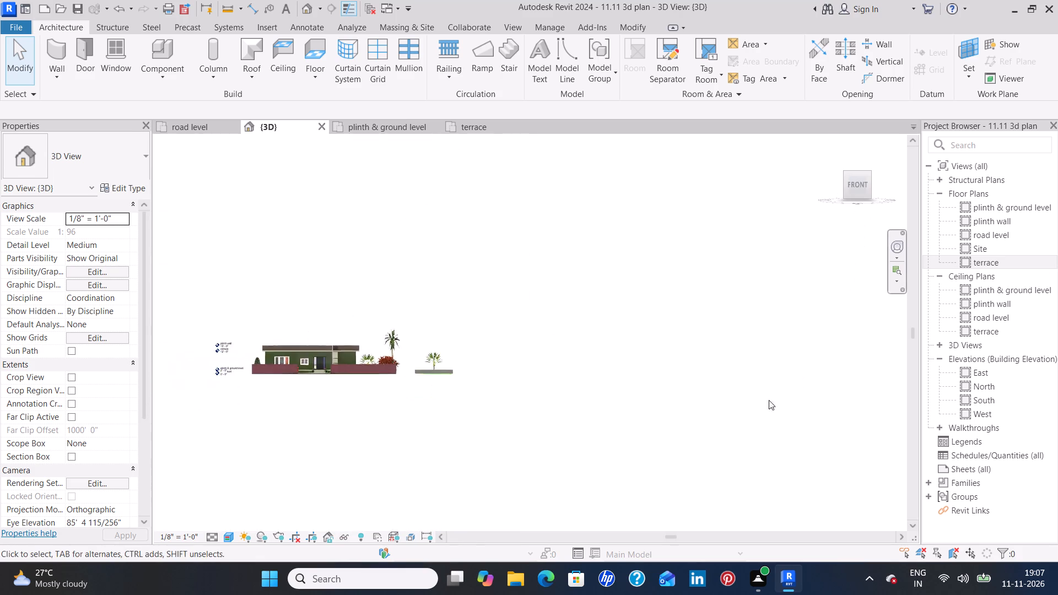
scroll(581, 320, up, 8)
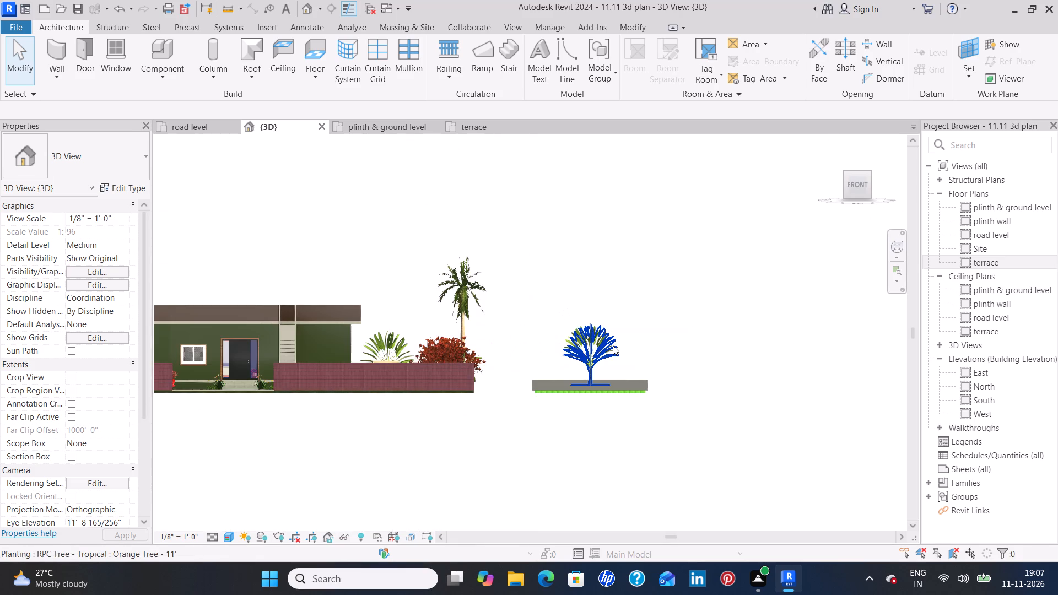
scroll(614, 345, up, 9)
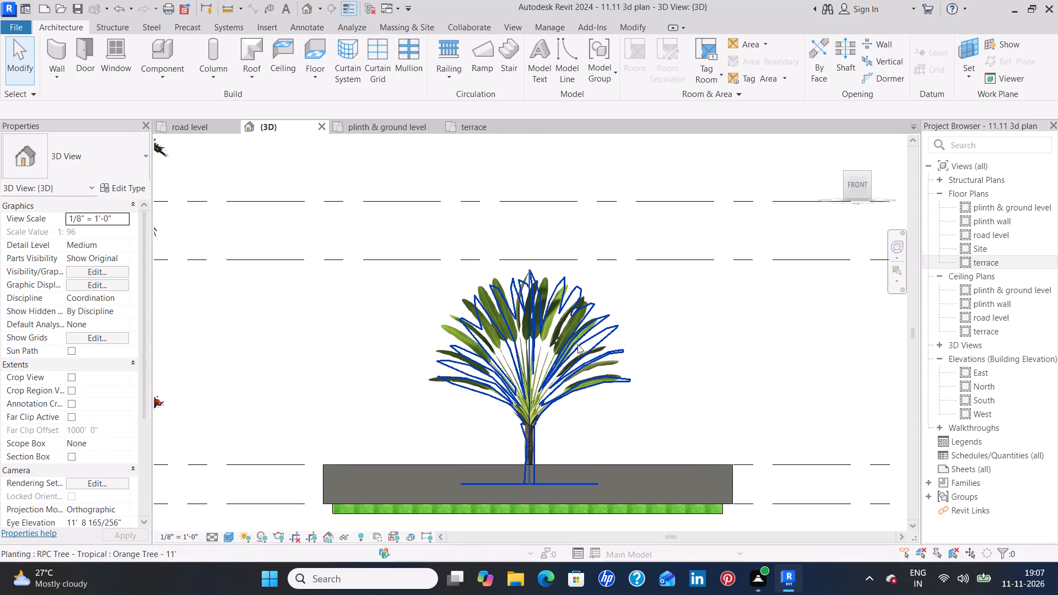
click(584, 340)
click(710, 342)
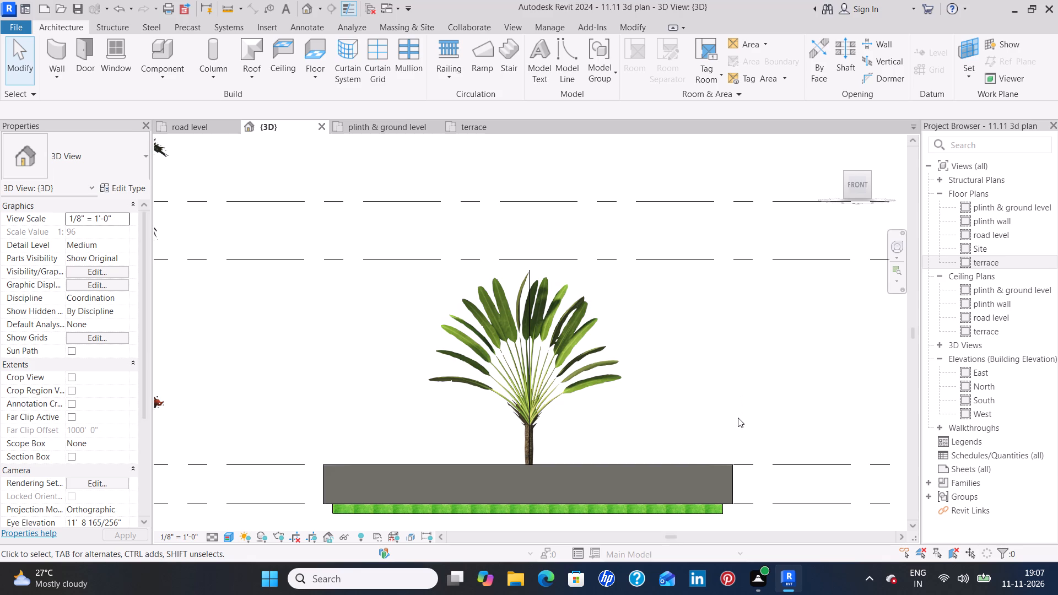
click(528, 272)
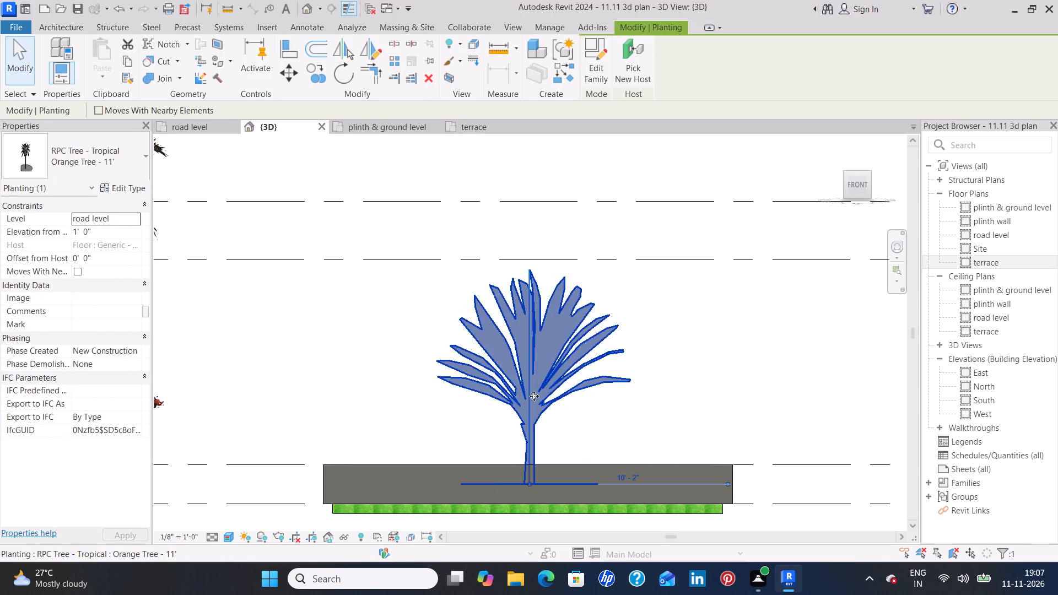
click(704, 414)
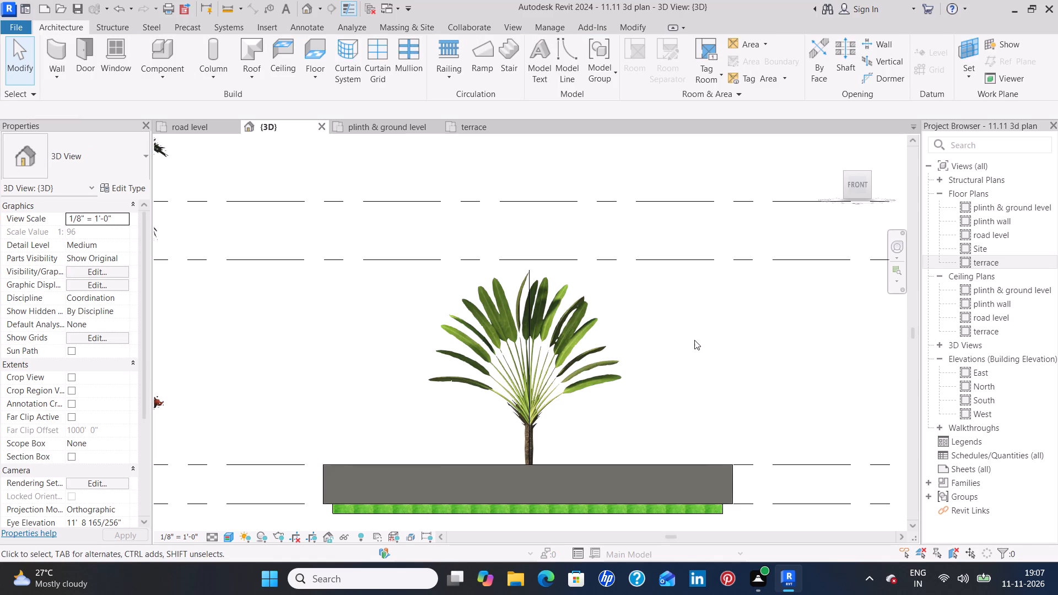
scroll(694, 340, down, 1)
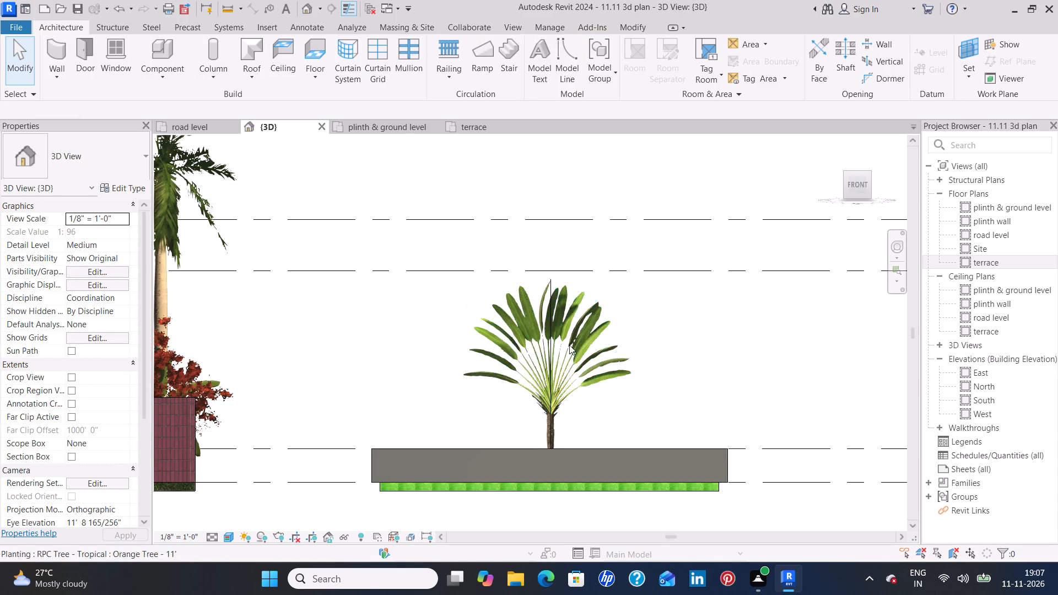
scroll(678, 421, down, 2)
middle_drag(750, 379, 751, 380)
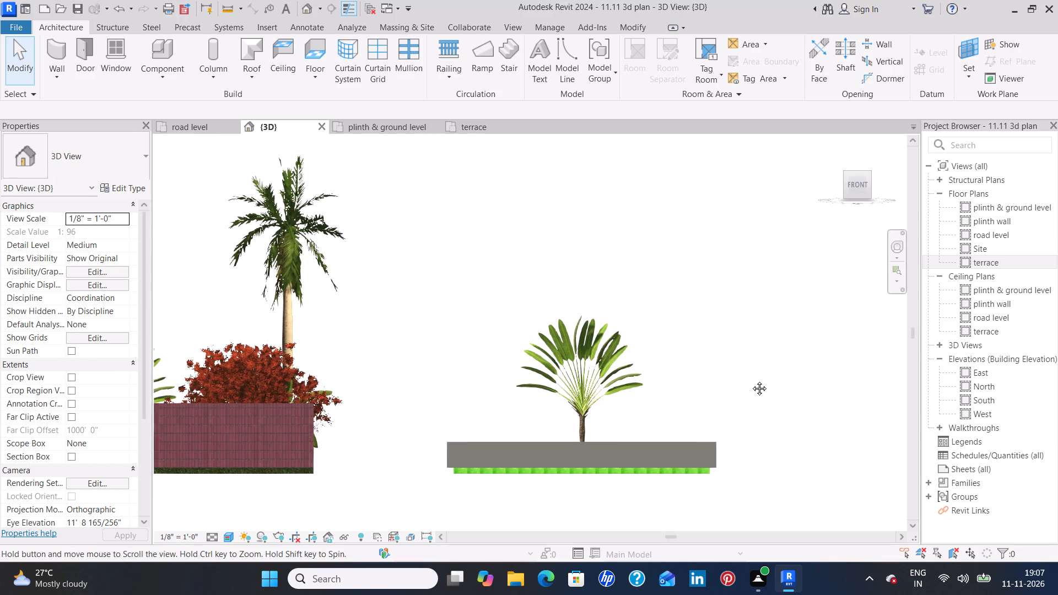
middle_drag(751, 380, 729, 430)
scroll(713, 435, down, 2)
middle_drag(690, 436, 782, 391)
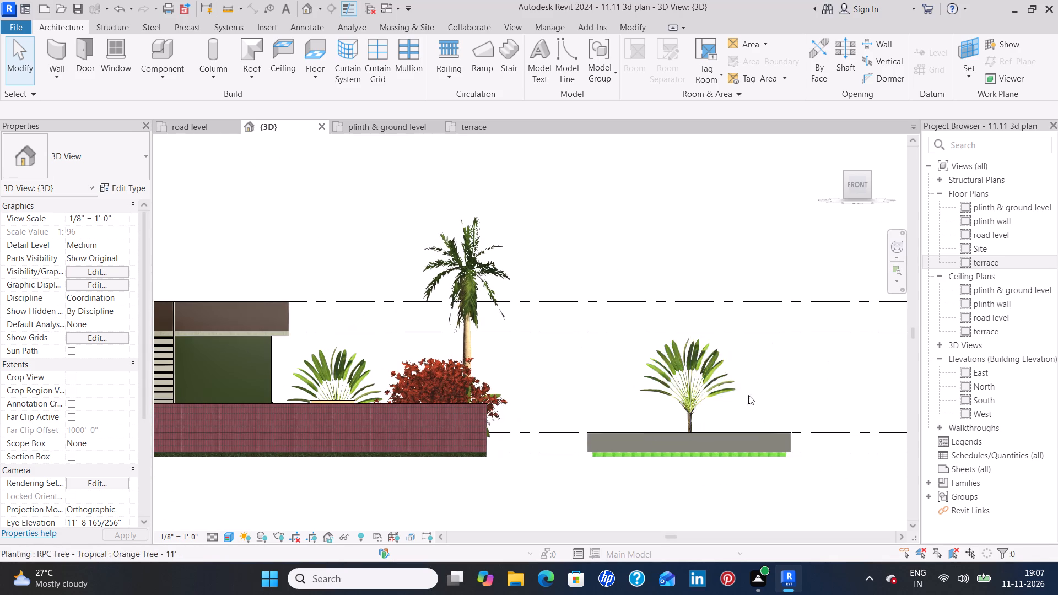
Inspect the palm's base in the circular planter and the surrounding enclosure walls up close from the front in the 3D view.
scroll(708, 396, down, 1)
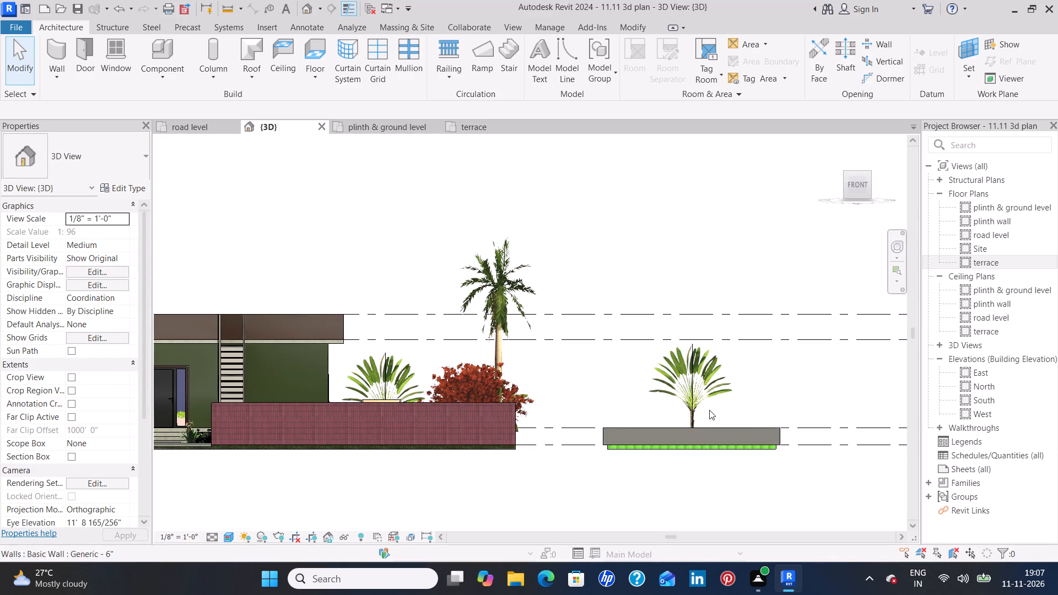
click(692, 408)
scroll(694, 439, up, 3)
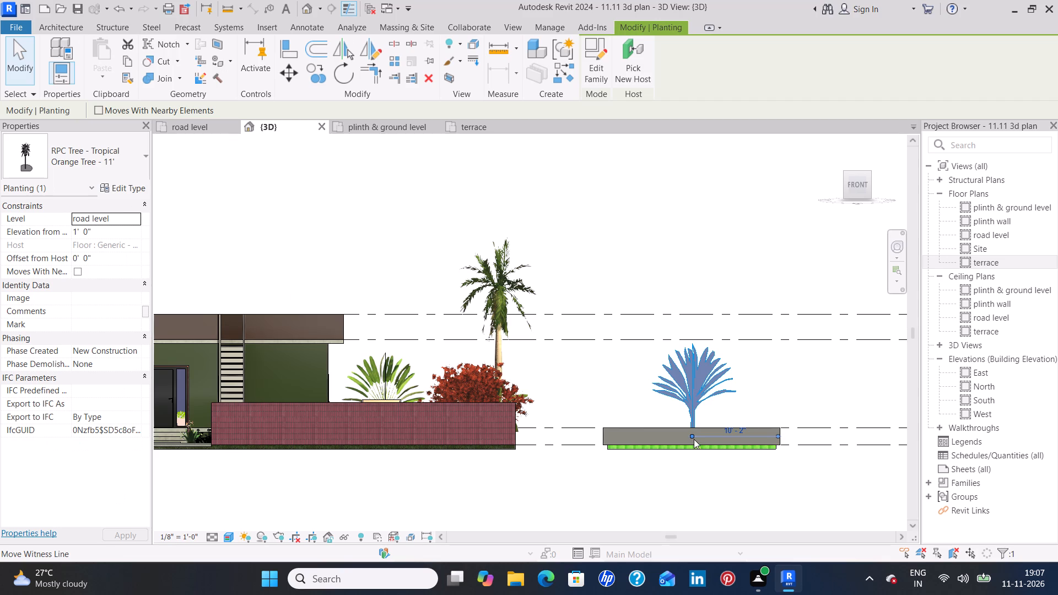
scroll(694, 438, up, 7)
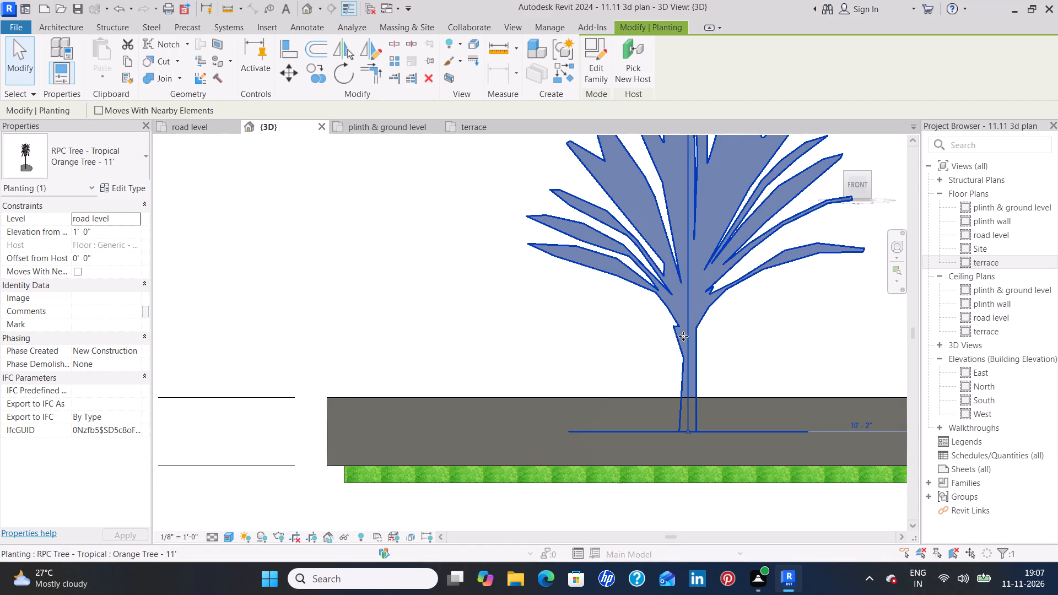
click(683, 336)
click(631, 399)
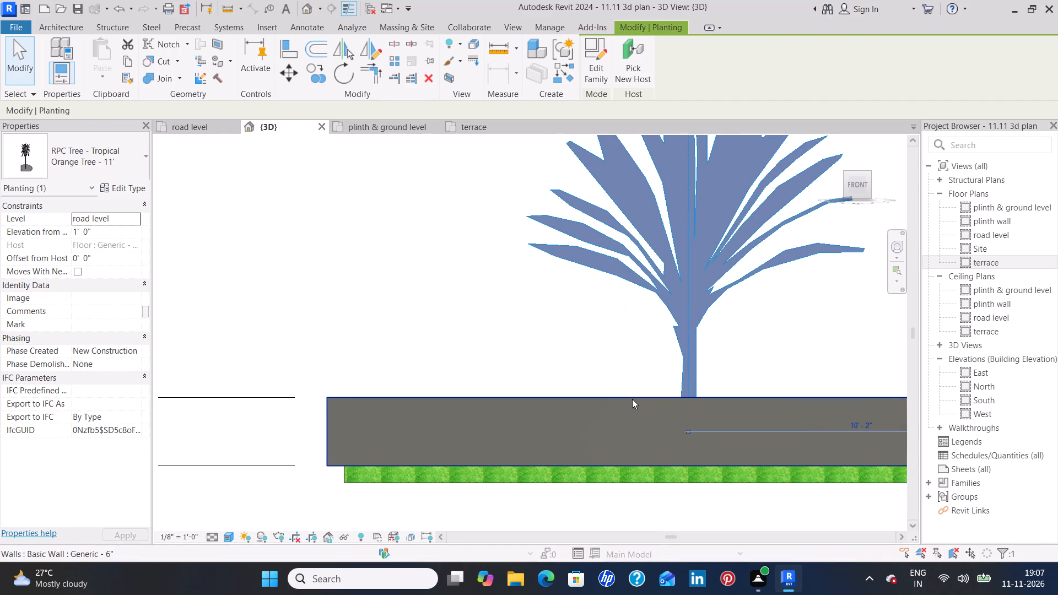
click(791, 381)
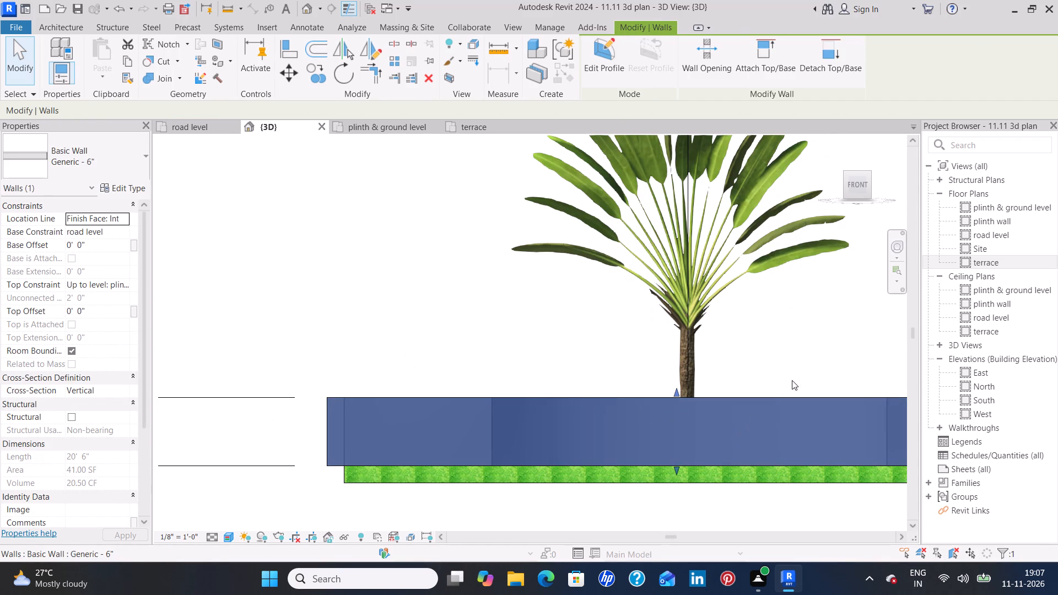
shift+middle_drag(800, 346, 802, 356)
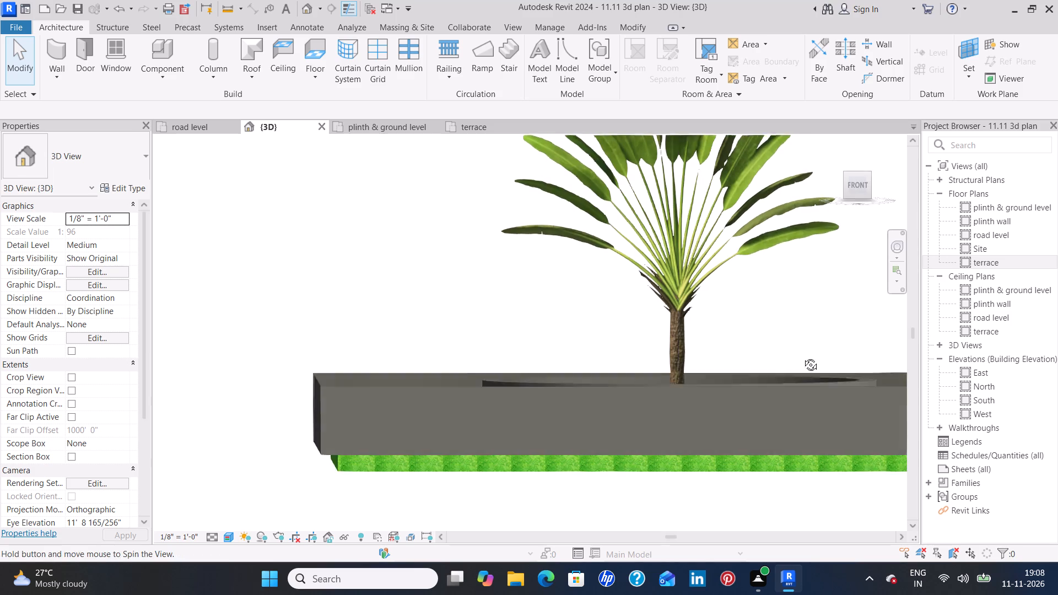
shift+middle_drag(802, 356, 802, 368)
click(741, 359)
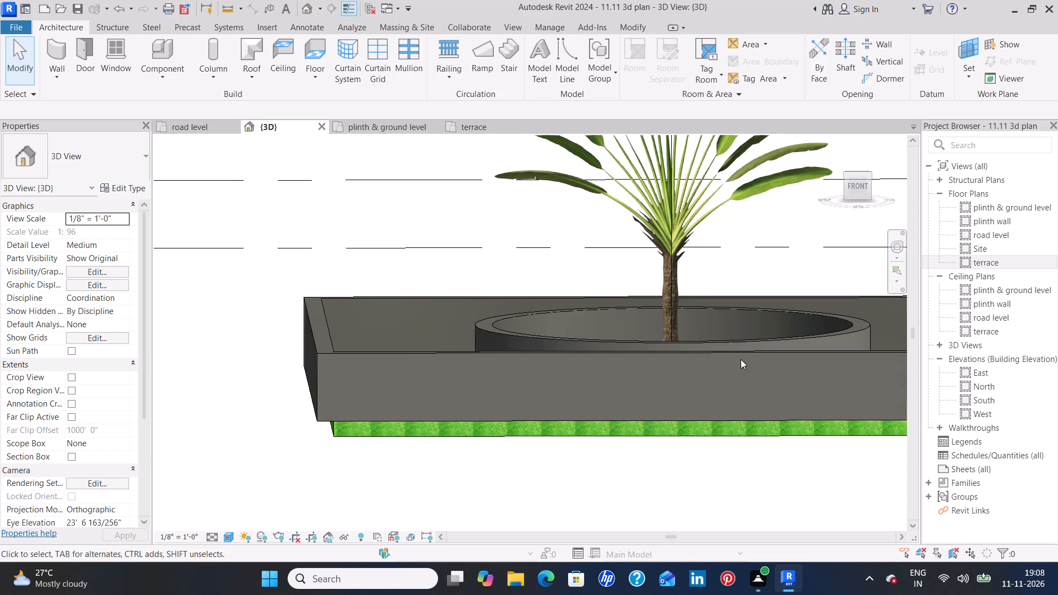
click(746, 351)
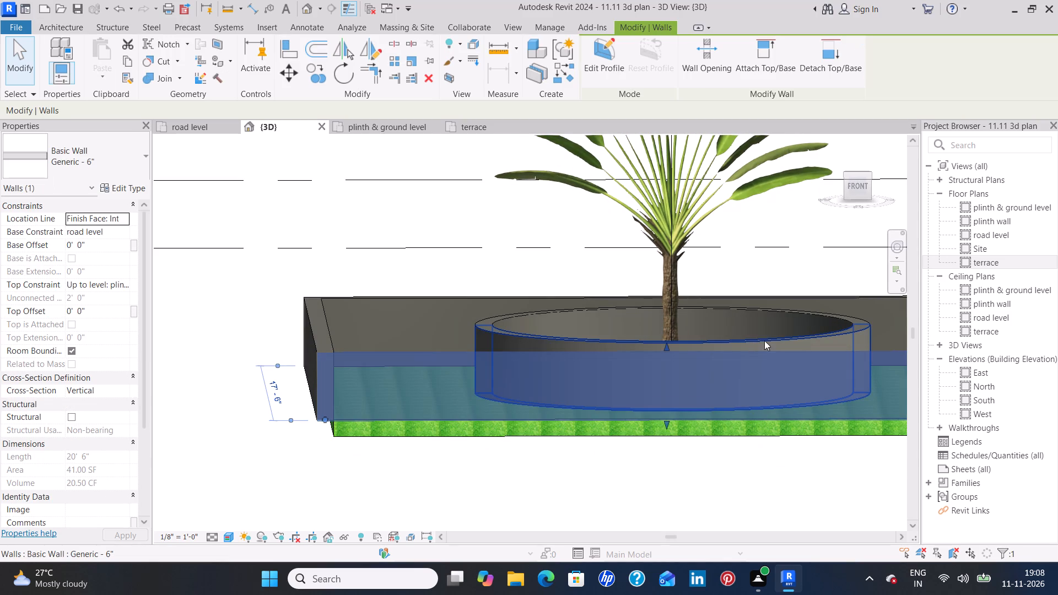
click(770, 337)
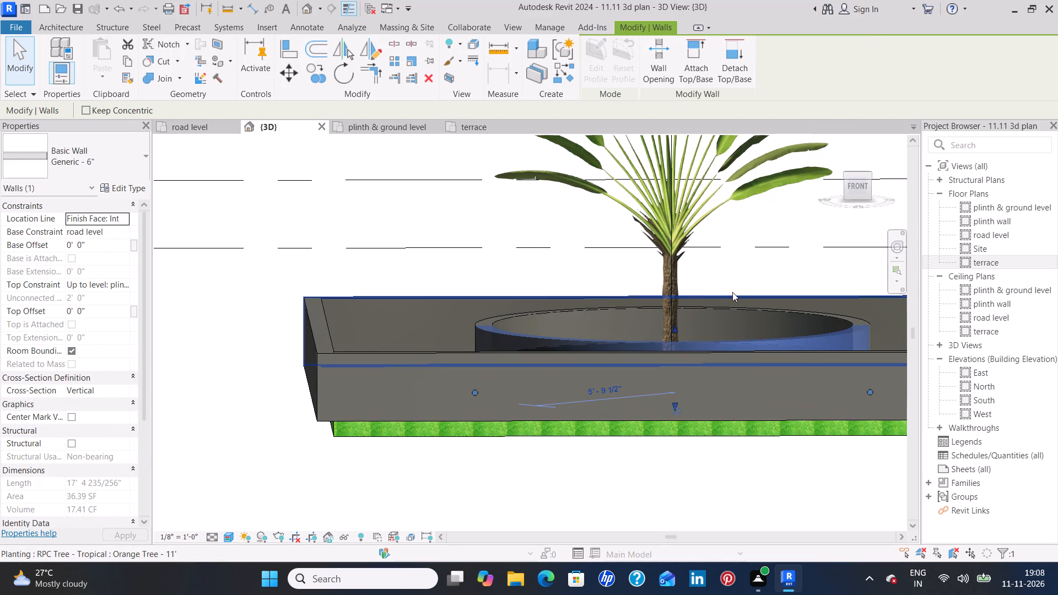
Examine the planter's curved wall, soil floor and palm base from raised corner angles in the 3D view.
shift+middle_drag(734, 295, 677, 318)
click(708, 288)
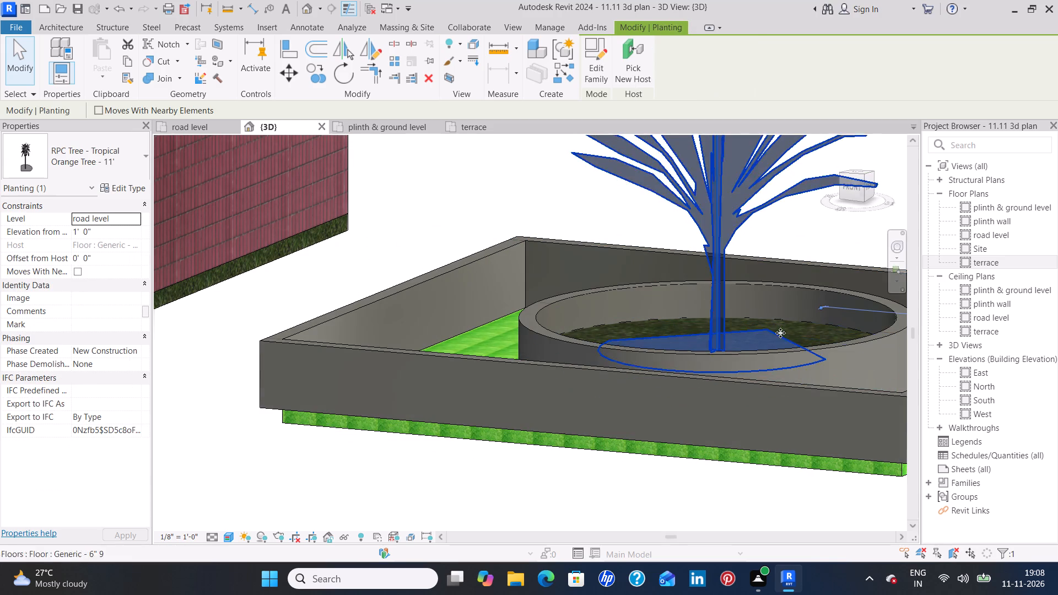
click(813, 348)
click(817, 353)
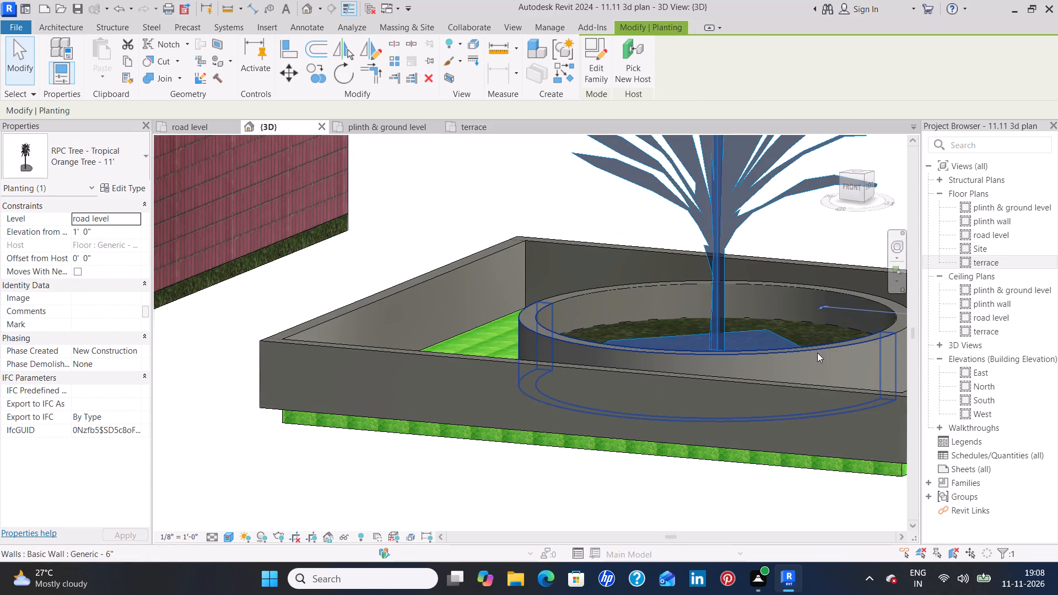
shift+middle_drag(810, 331, 783, 343)
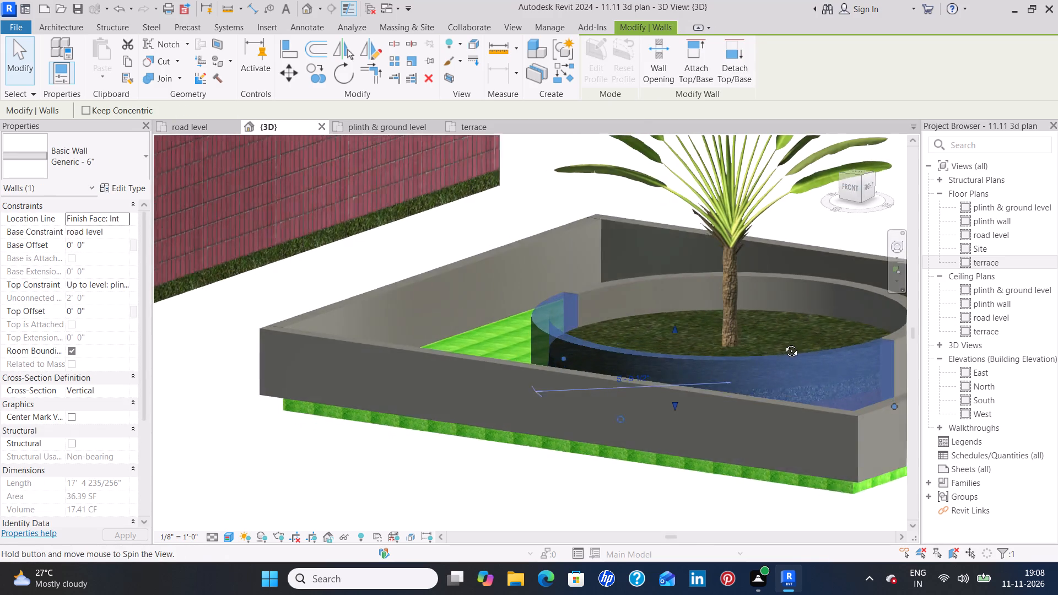
shift+middle_drag(783, 343, 739, 400)
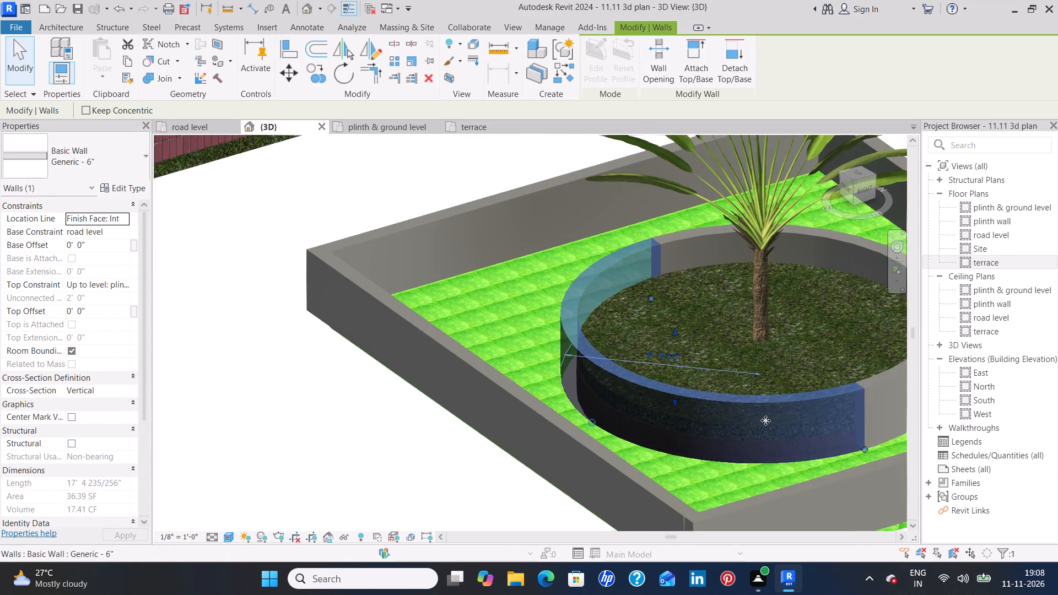
middle_drag(709, 391, 763, 449)
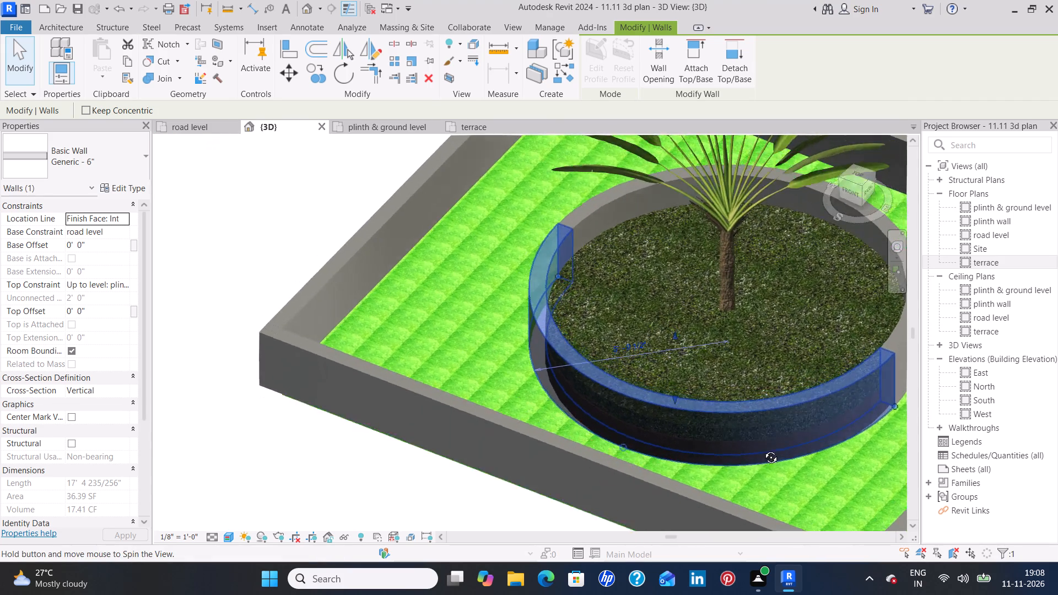
middle_drag(763, 449, 774, 406)
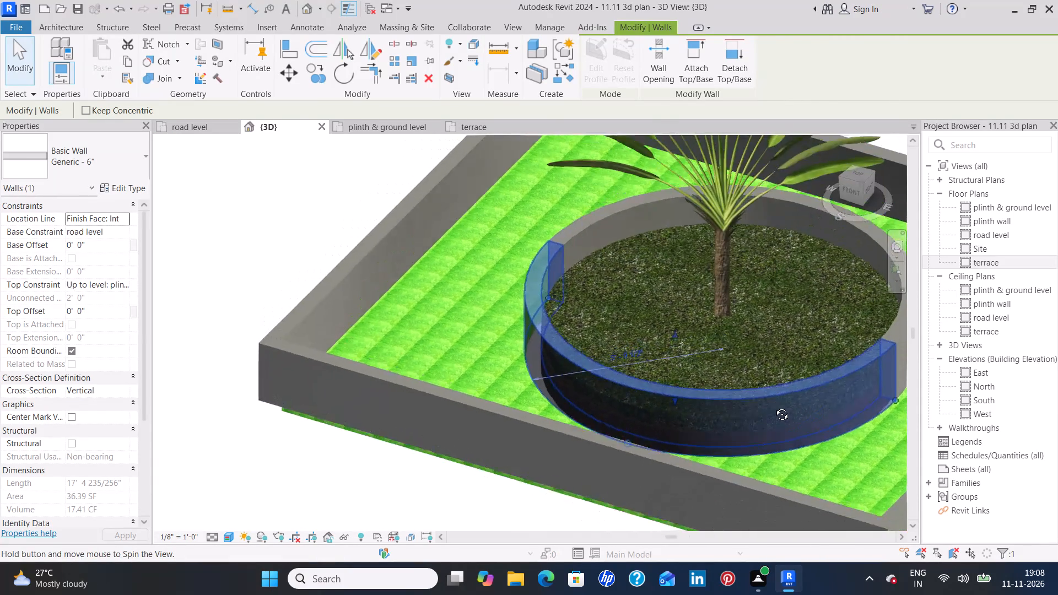
middle_drag(774, 406, 728, 452)
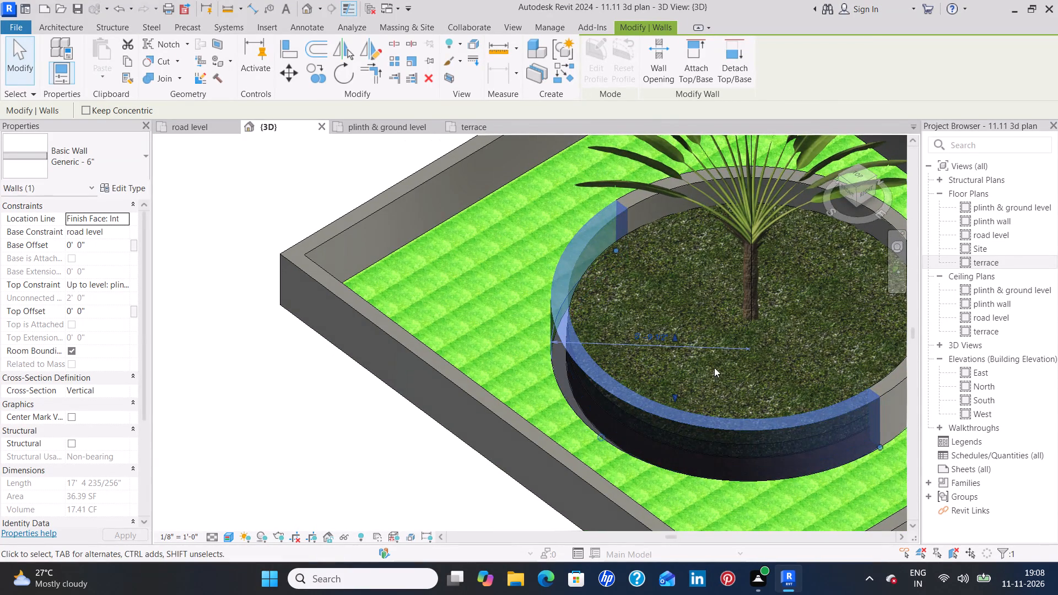
shift+middle_drag(720, 325, 771, 233)
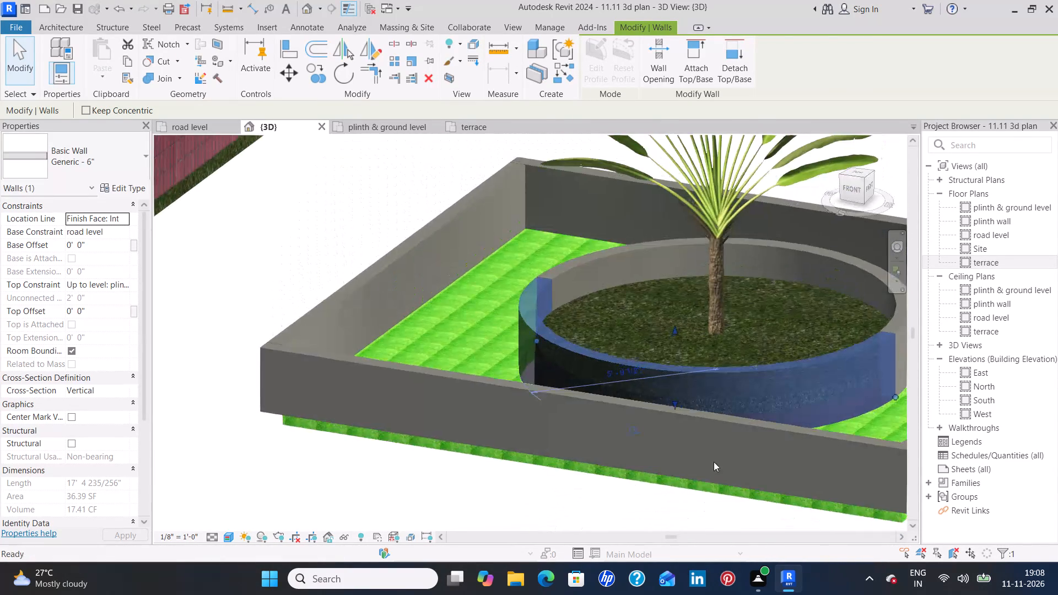
Inspect the enclosure's underside in the 3D view, checking the grass floor and the planter's curved wall.
shift+middle_drag(714, 512, 758, 307)
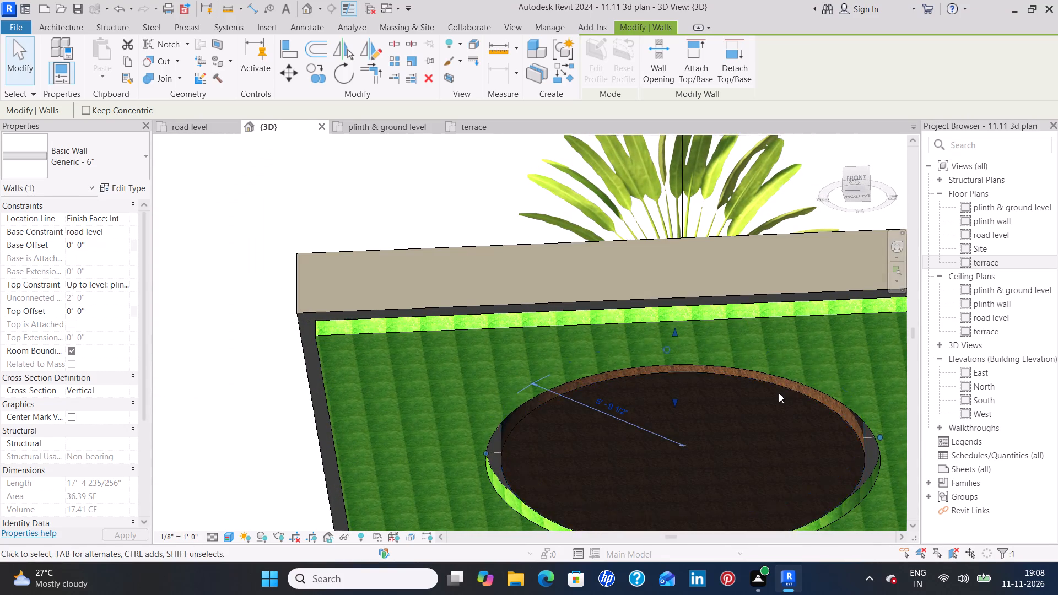
click(820, 348)
middle_drag(782, 409, 787, 369)
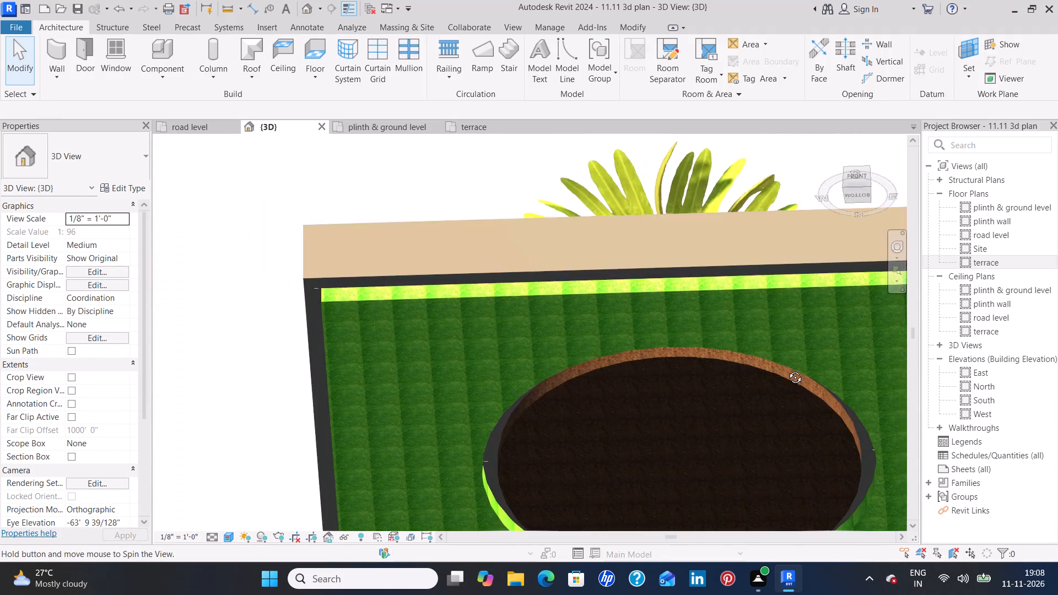
middle_drag(787, 369, 801, 231)
shift+middle_drag(787, 270, 791, 246)
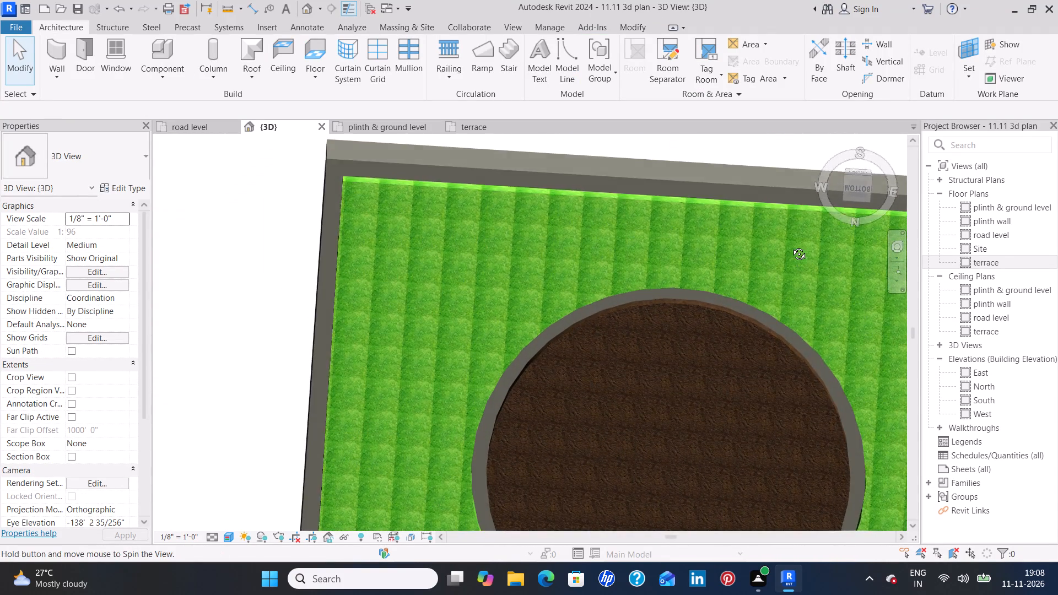
shift+middle_drag(791, 246, 798, 208)
shift+middle_drag(758, 286, 778, 237)
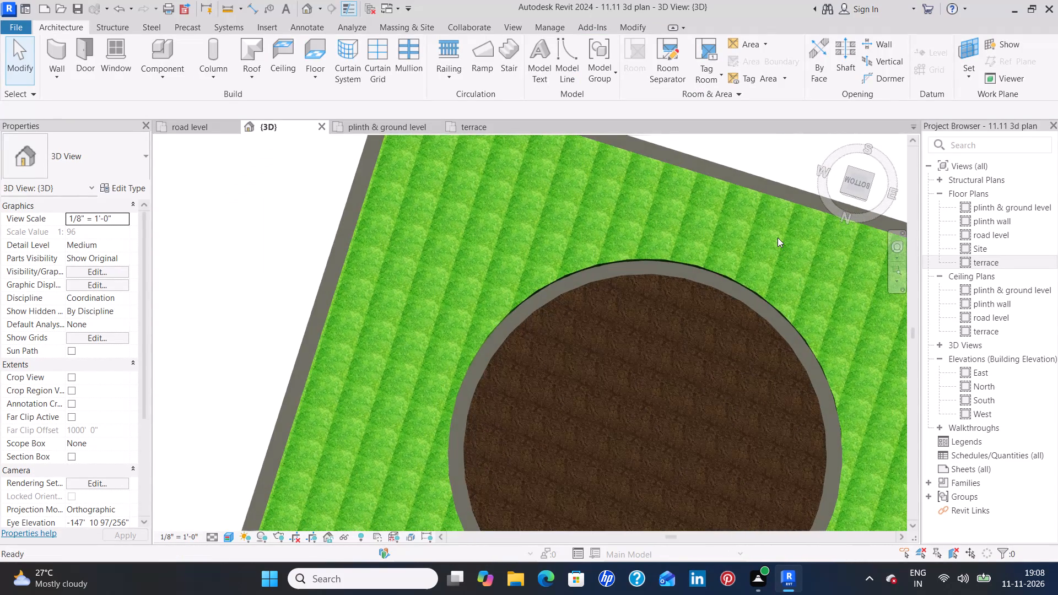
click(763, 297)
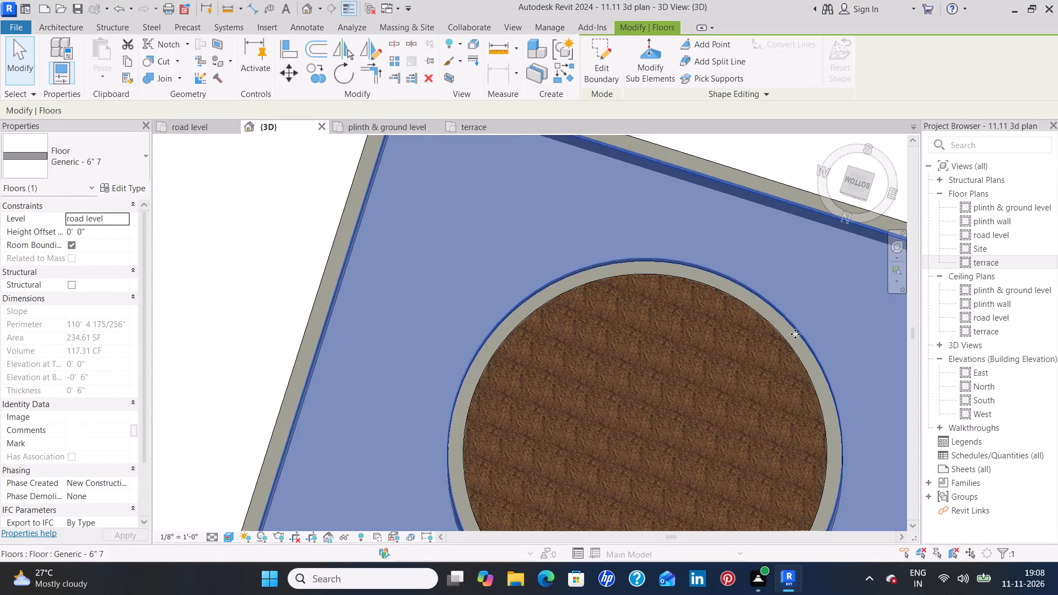
click(774, 355)
click(799, 344)
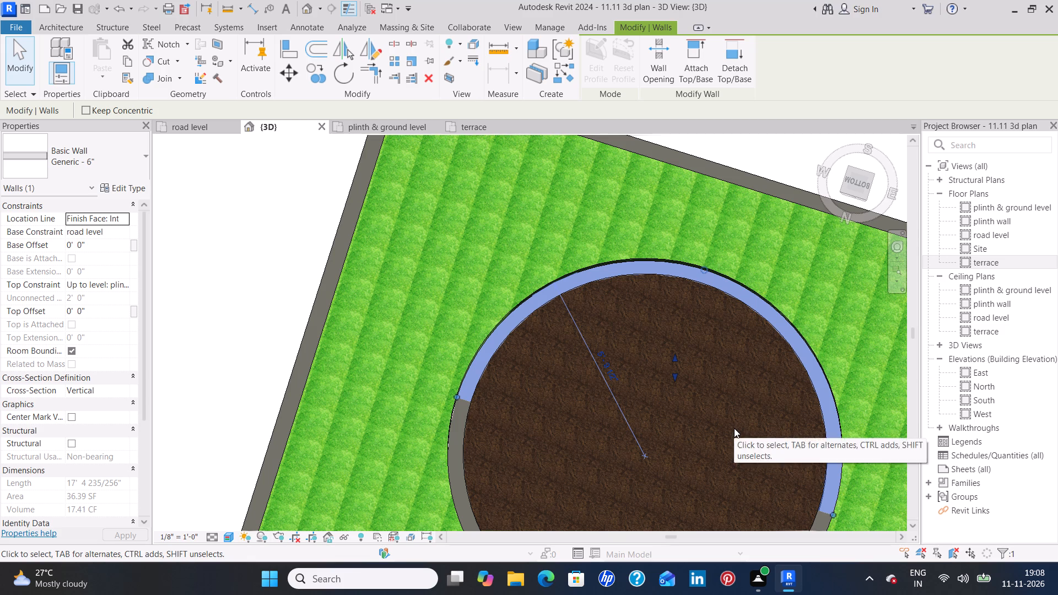
scroll(737, 420, down, 4)
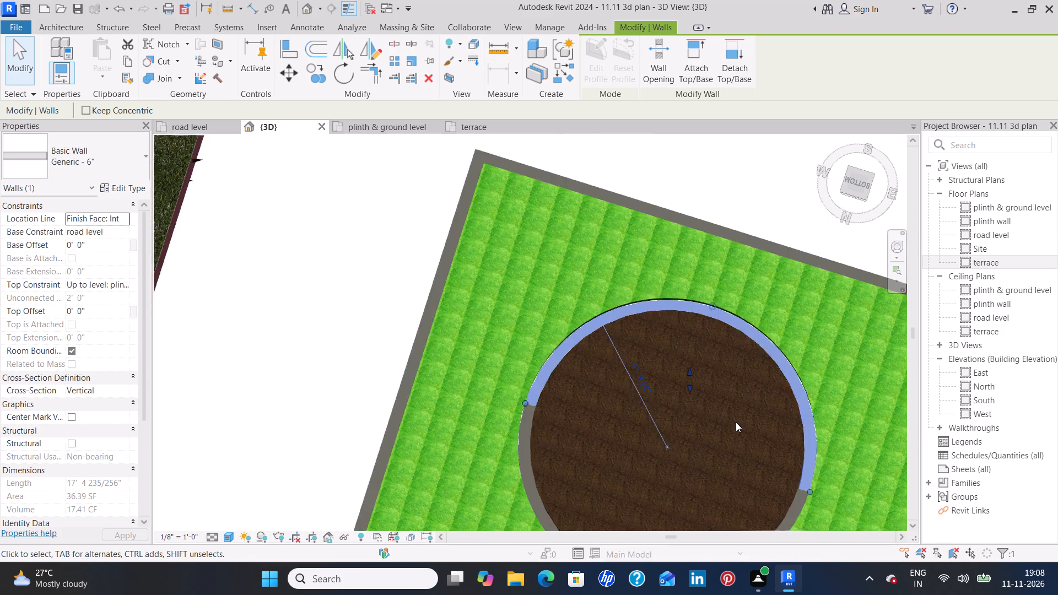
scroll(736, 422, down, 3)
Review the walled enclosure with its palm planter alongside the house garden from above and from the front.
shift+middle_drag(791, 317, 771, 411)
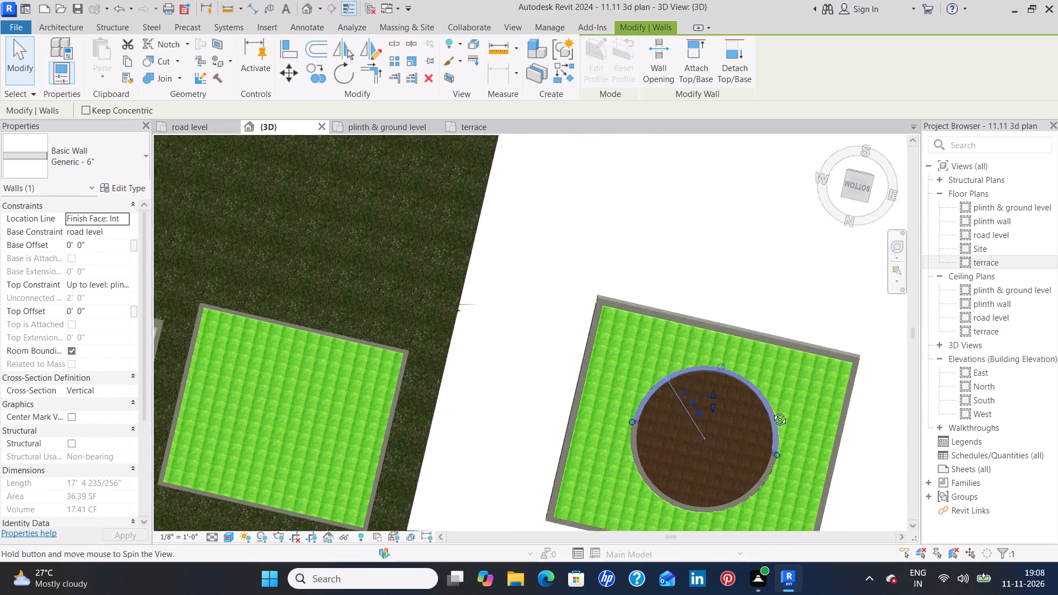
shift+middle_drag(771, 411, 730, 483)
shift+middle_drag(773, 275, 774, 351)
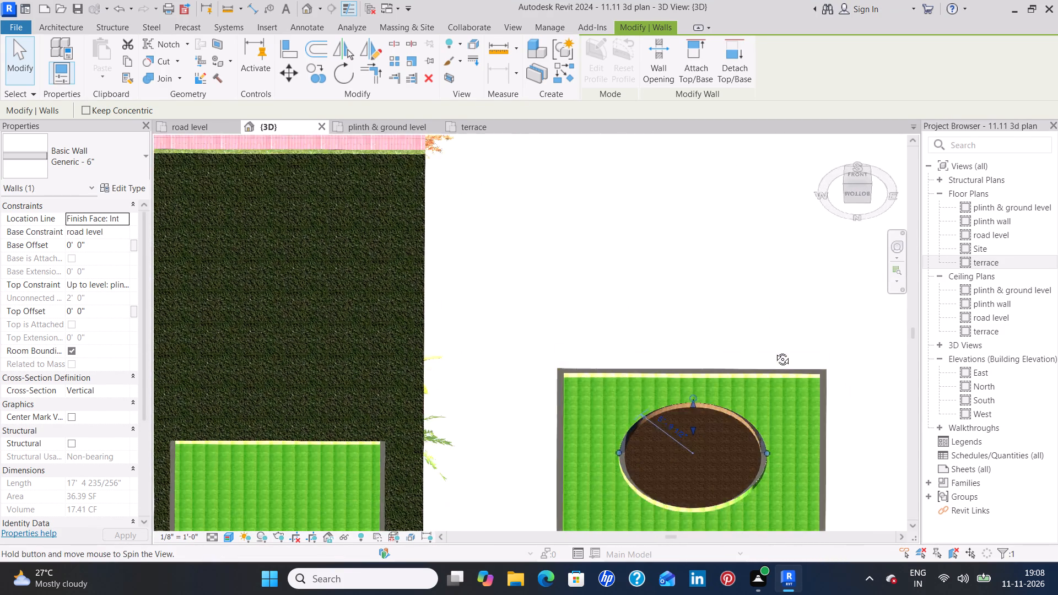
shift+middle_drag(774, 351, 749, 435)
shift+middle_drag(782, 234, 737, 429)
shift+middle_drag(816, 266, 762, 370)
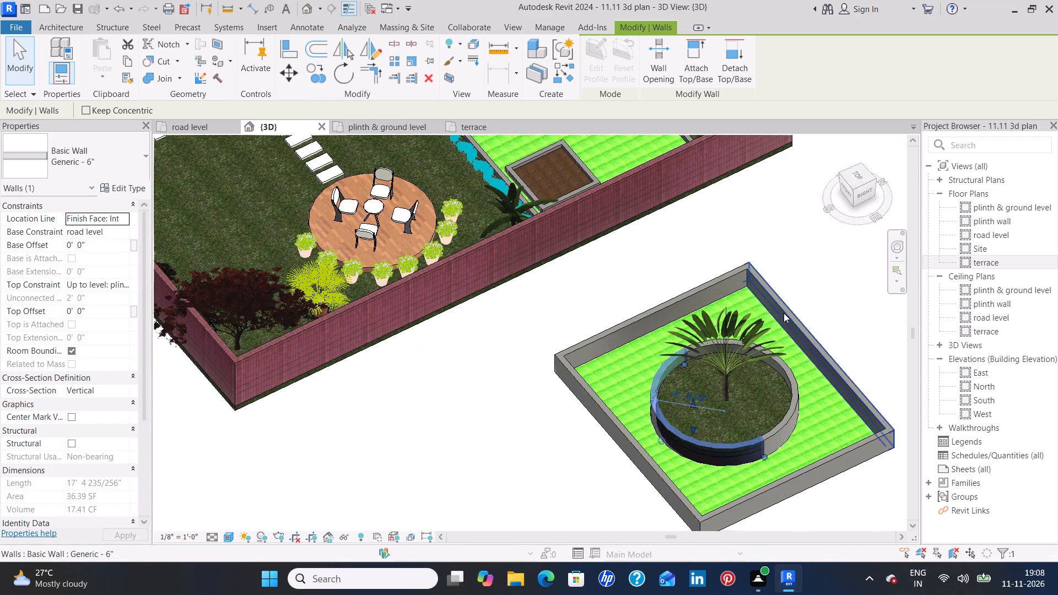
click(806, 290)
shift+middle_drag(791, 356, 848, 307)
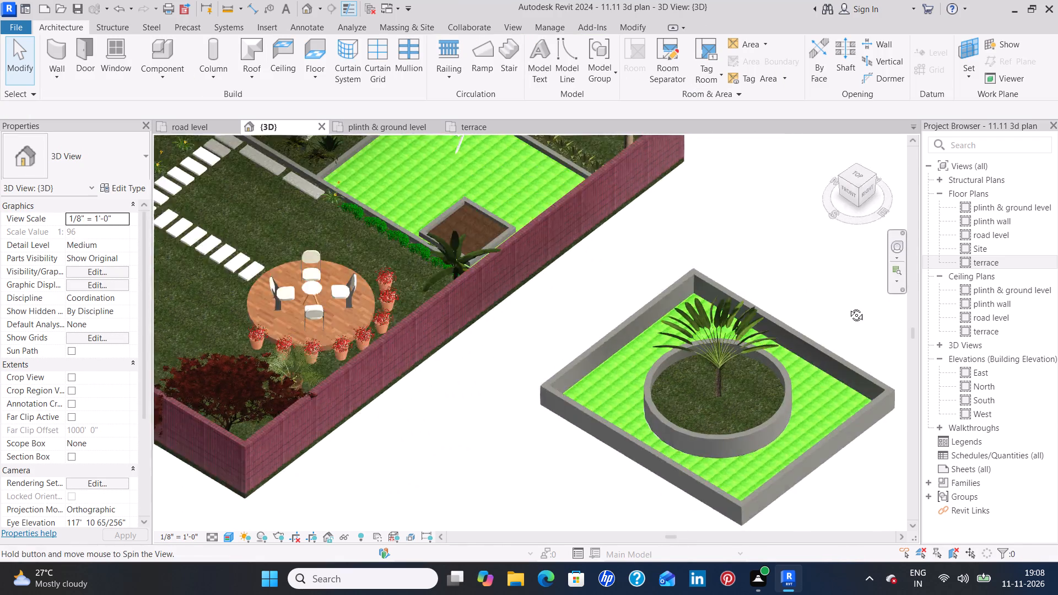
shift+middle_drag(848, 307, 856, 291)
shift+scroll(856, 291, down, 1)
middle_drag(796, 383, 832, 334)
scroll(832, 334, up, 1)
scroll(832, 332, down, 3)
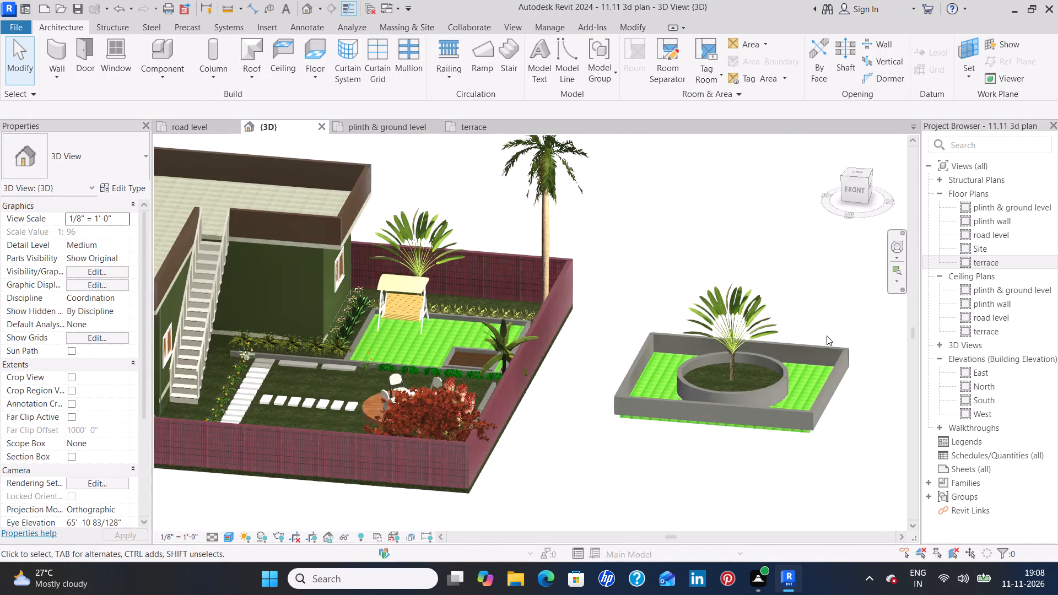
middle_drag(748, 265, 771, 366)
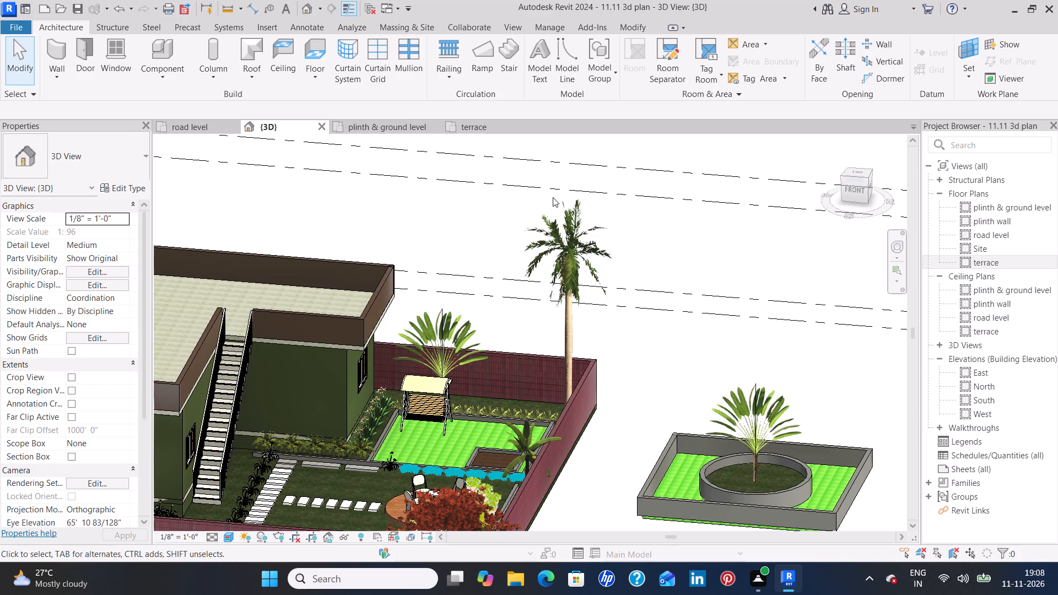
In the road level plan, delete the entire walled enclosure east of the plot, including its floors, circular planter and palm.
click(177, 127)
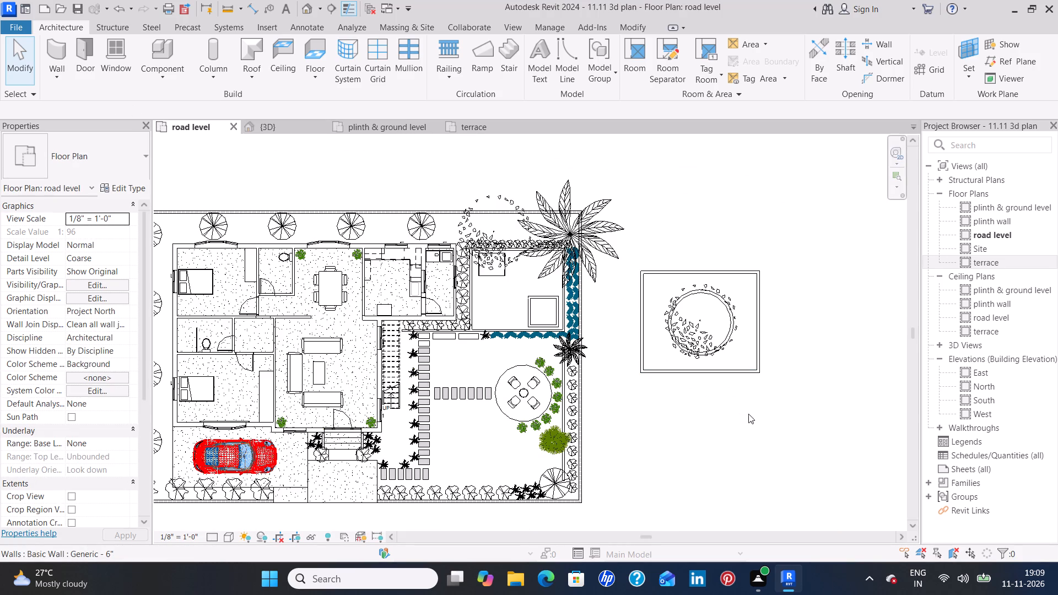
drag(771, 408, 622, 250)
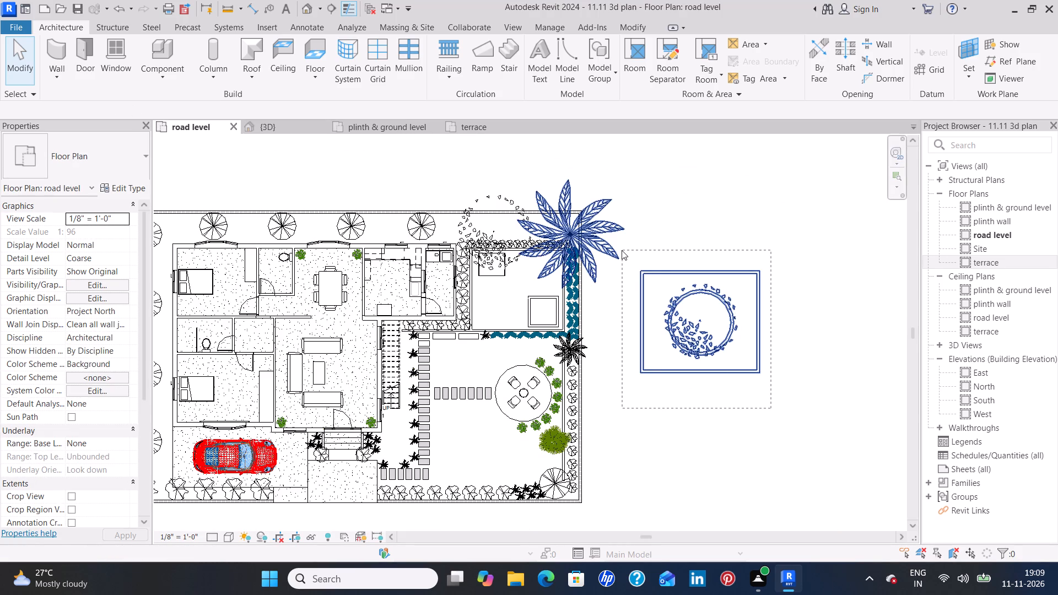
drag(622, 250, 633, 269)
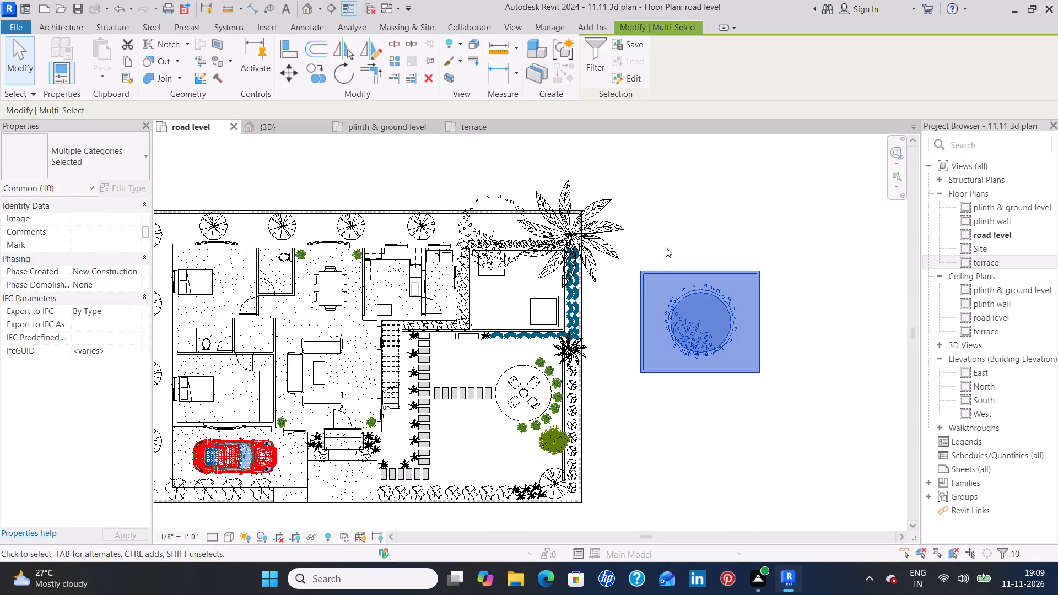
key(Delete)
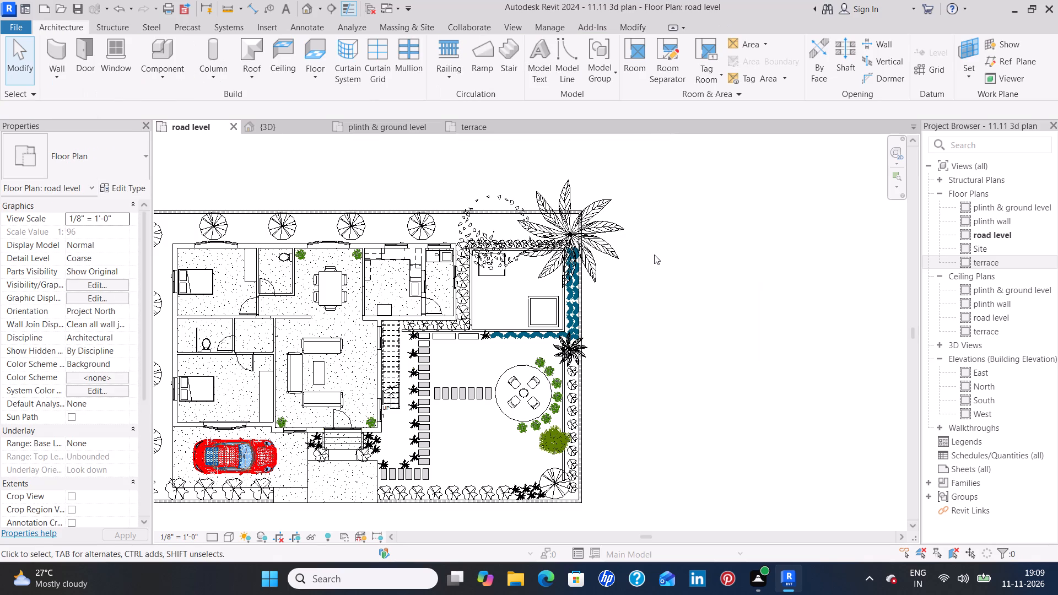
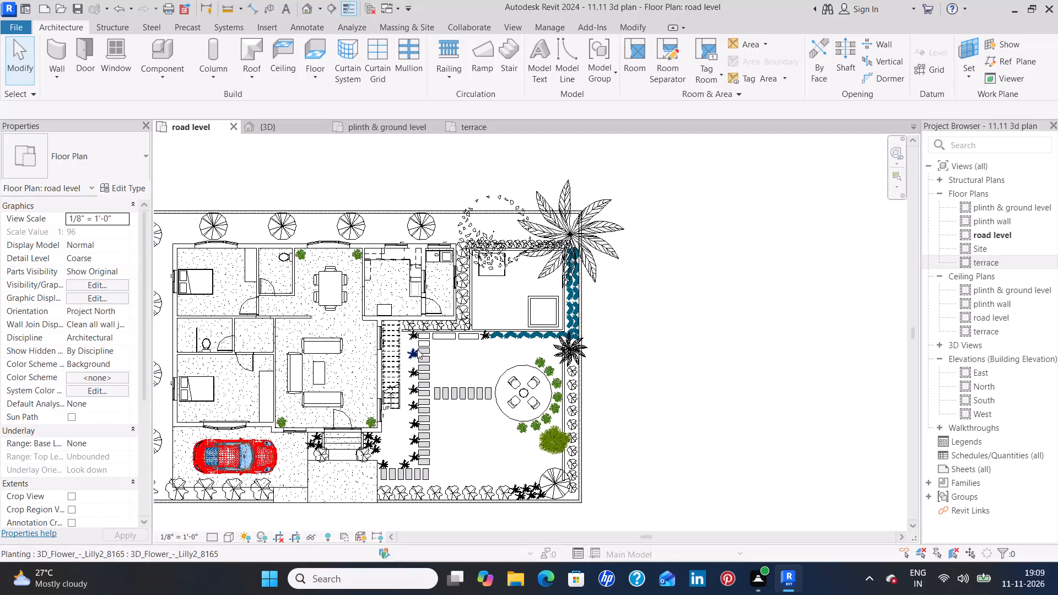
Examine the coloured reference plan's play area, garden and patio seating against the modelled road level plan.
middle_drag(412, 353, 624, 316)
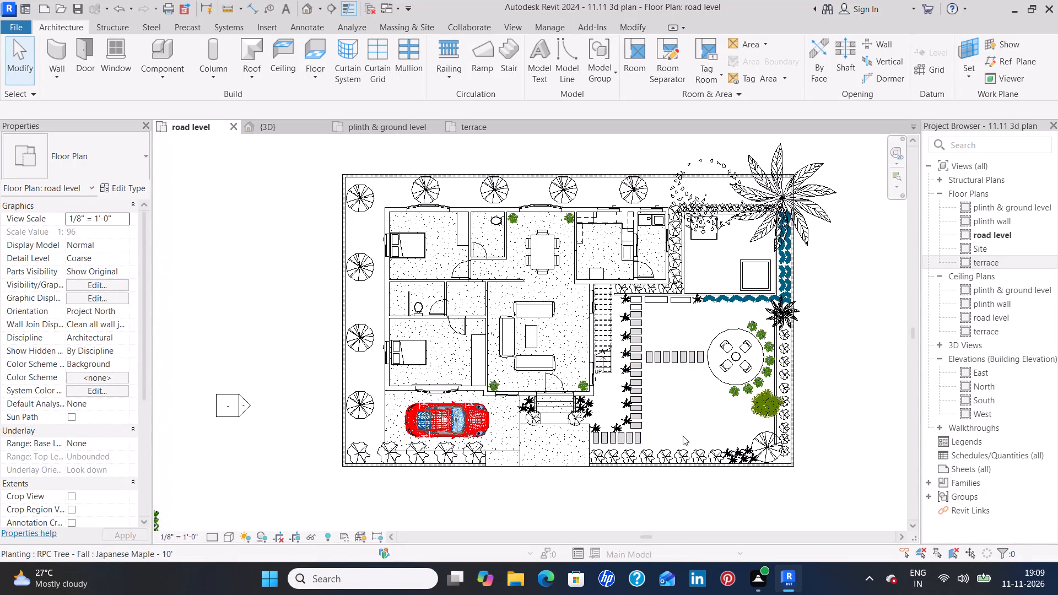
scroll(666, 436, up, 2)
scroll(666, 436, down, 4)
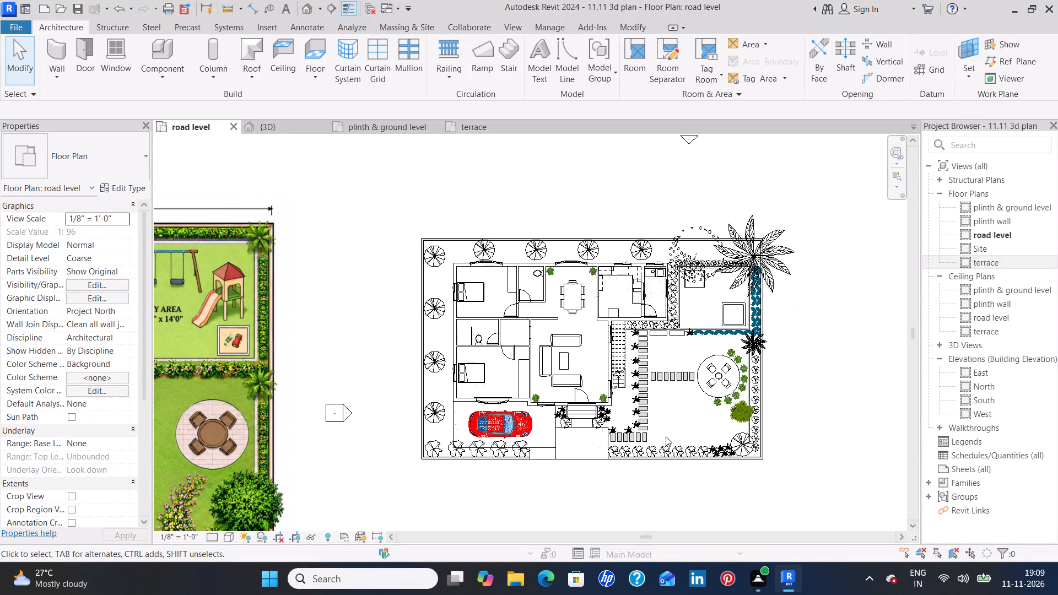
scroll(666, 435, down, 4)
middle_drag(440, 391, 459, 379)
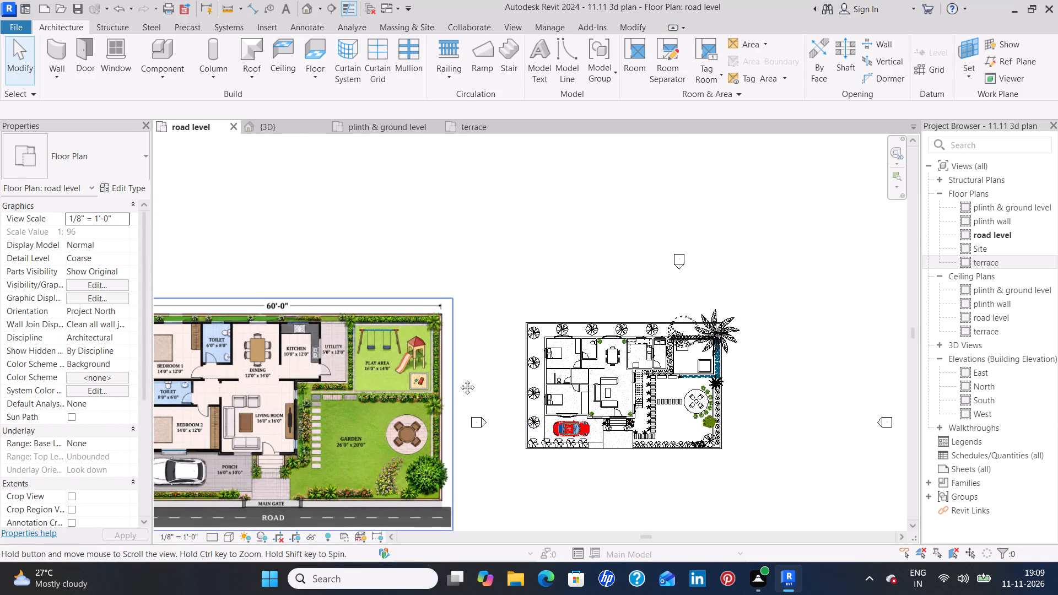
middle_drag(459, 379, 604, 333)
scroll(575, 315, up, 9)
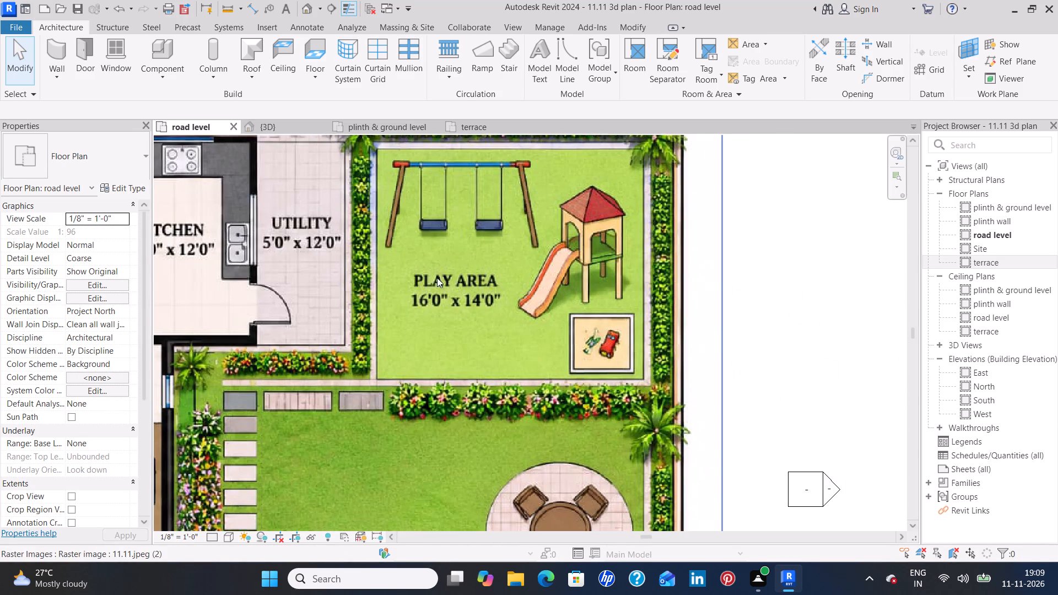
scroll(513, 284, down, 2)
middle_drag(460, 296, 586, 224)
middle_drag(636, 401, 633, 320)
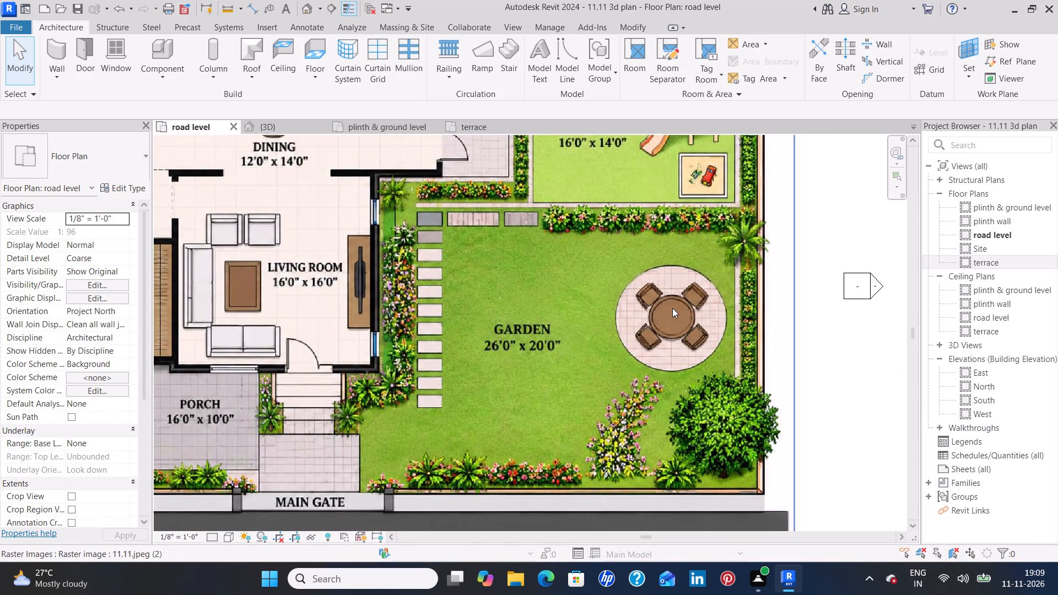
scroll(706, 322, down, 3)
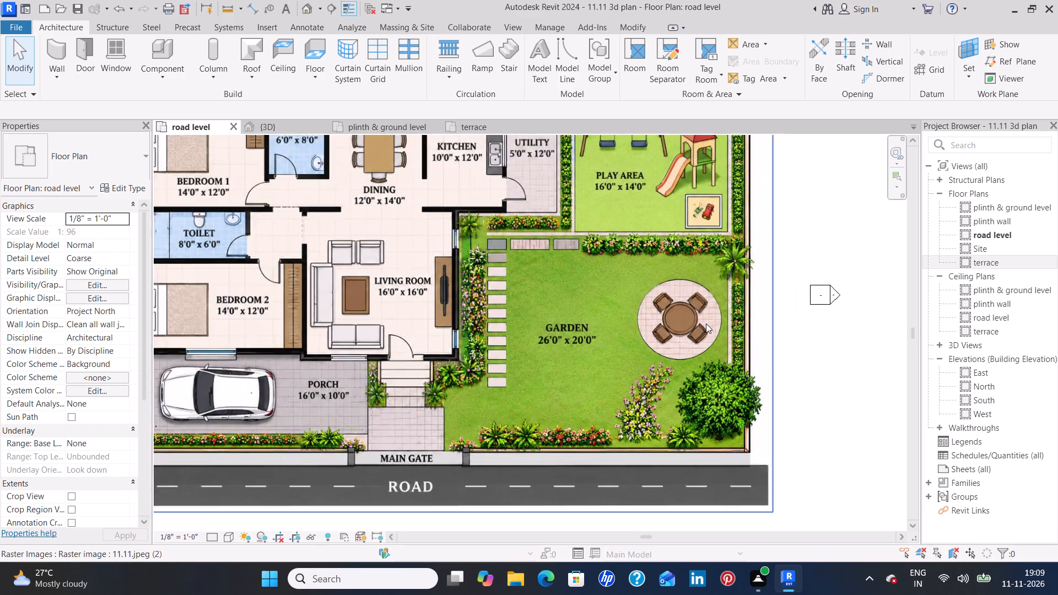
scroll(706, 323, down, 6)
middle_drag(796, 326, 743, 344)
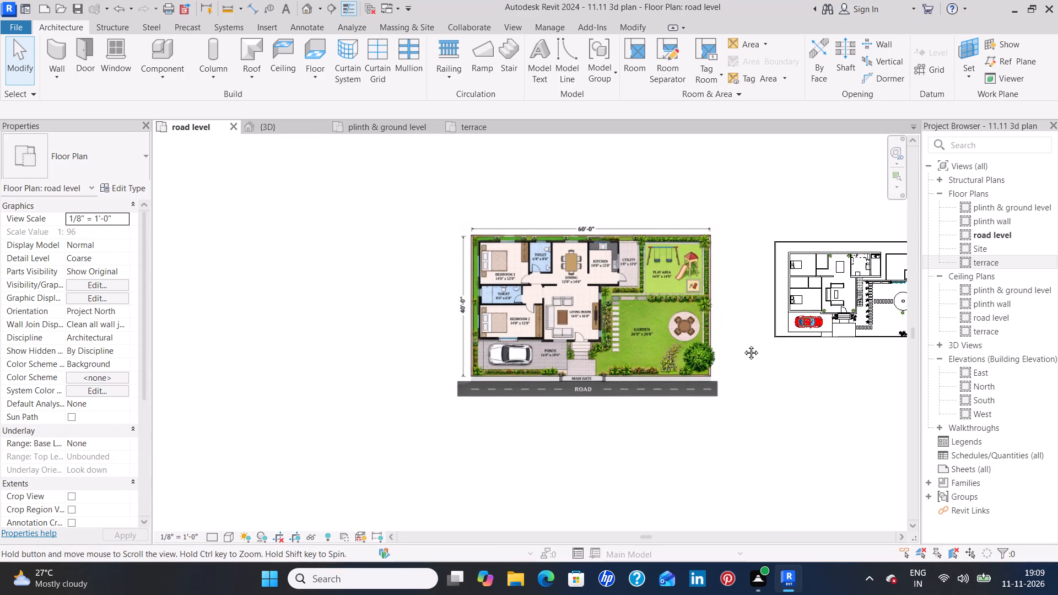
middle_drag(743, 344, 722, 349)
middle_drag(617, 375, 612, 333)
scroll(612, 330, up, 5)
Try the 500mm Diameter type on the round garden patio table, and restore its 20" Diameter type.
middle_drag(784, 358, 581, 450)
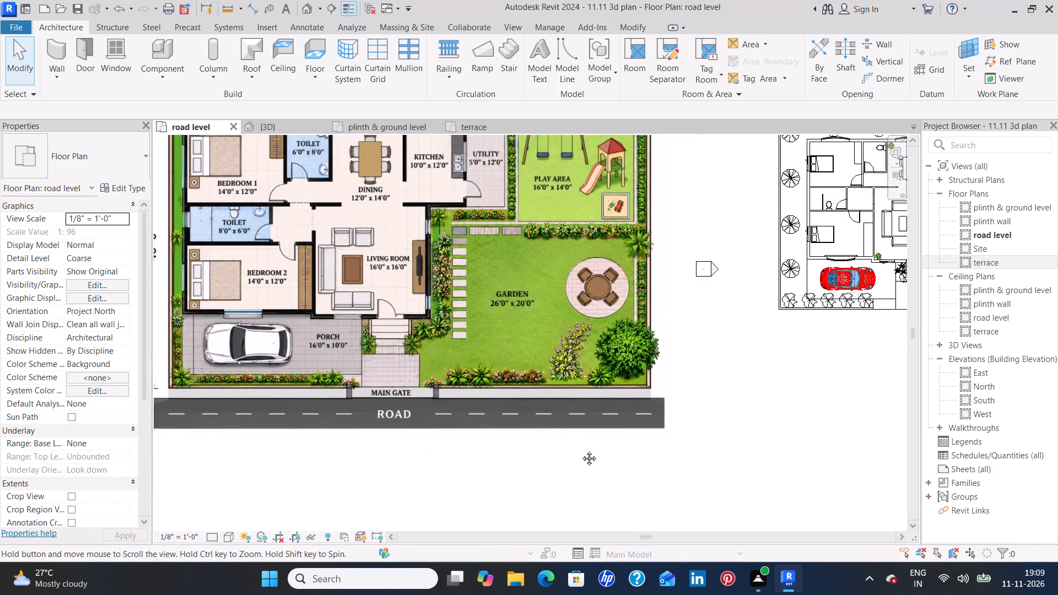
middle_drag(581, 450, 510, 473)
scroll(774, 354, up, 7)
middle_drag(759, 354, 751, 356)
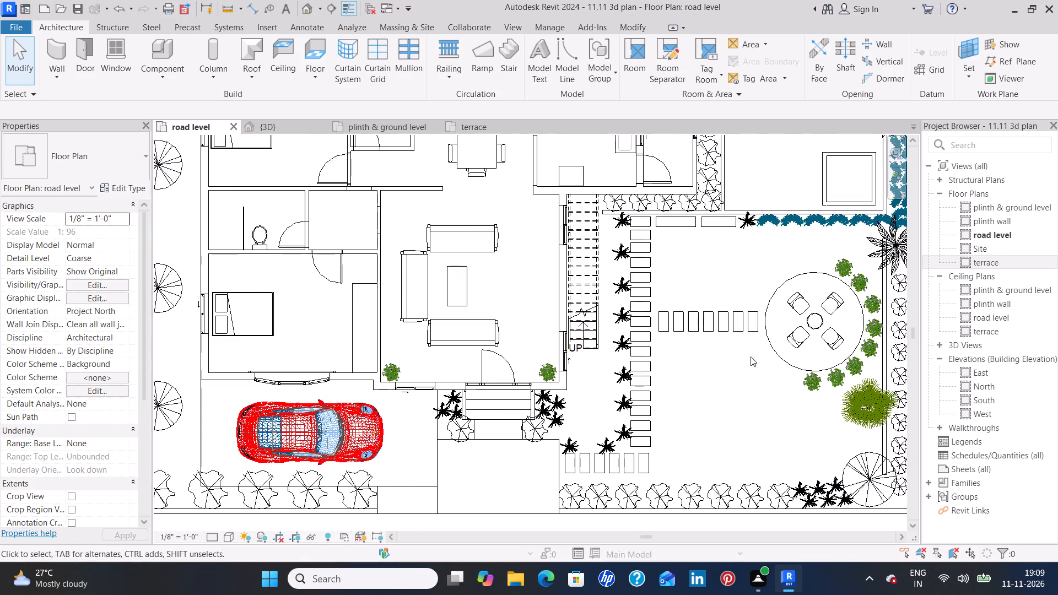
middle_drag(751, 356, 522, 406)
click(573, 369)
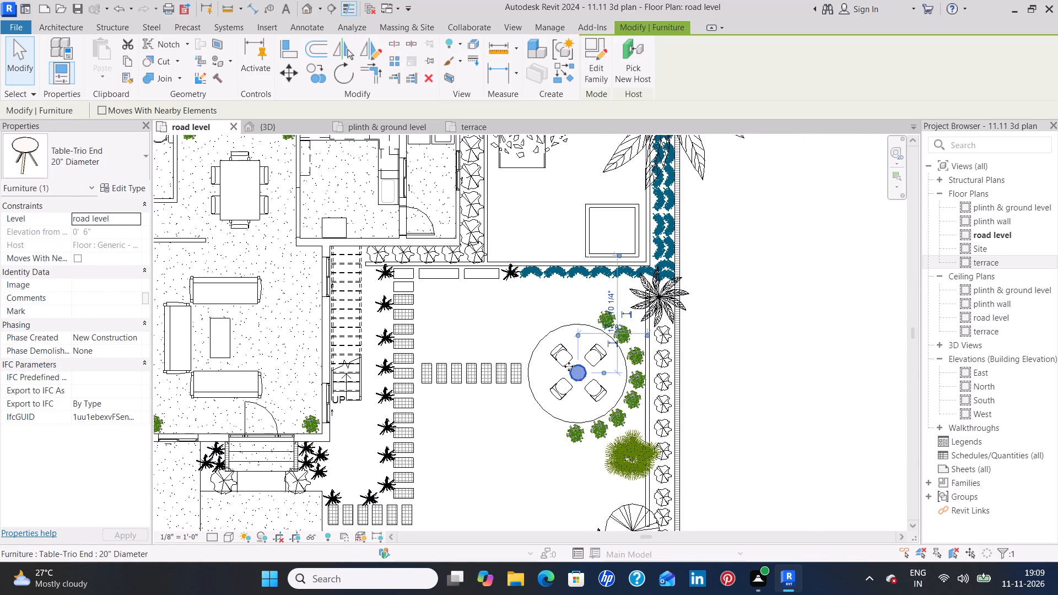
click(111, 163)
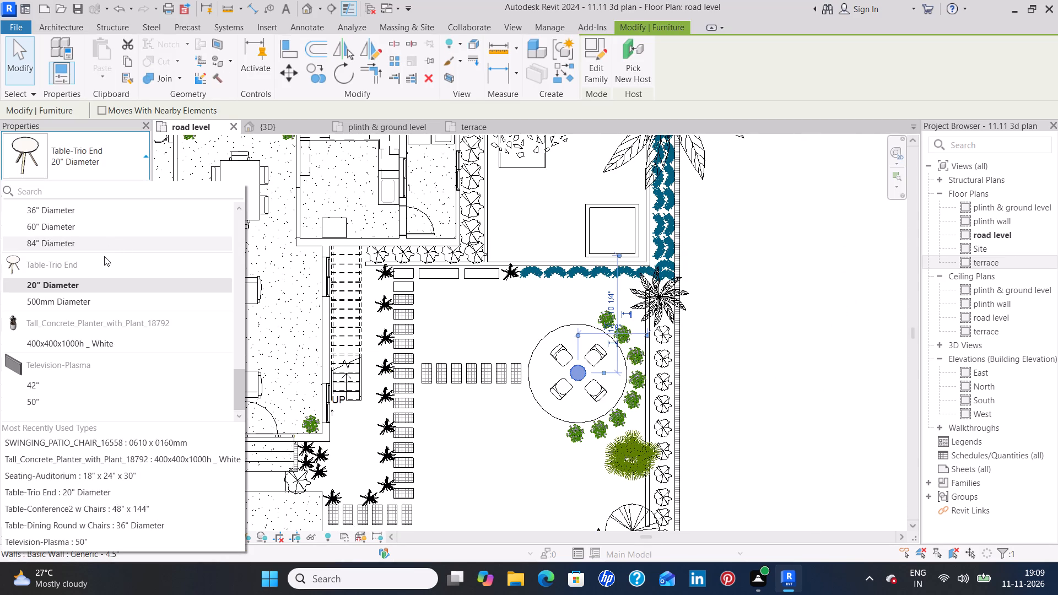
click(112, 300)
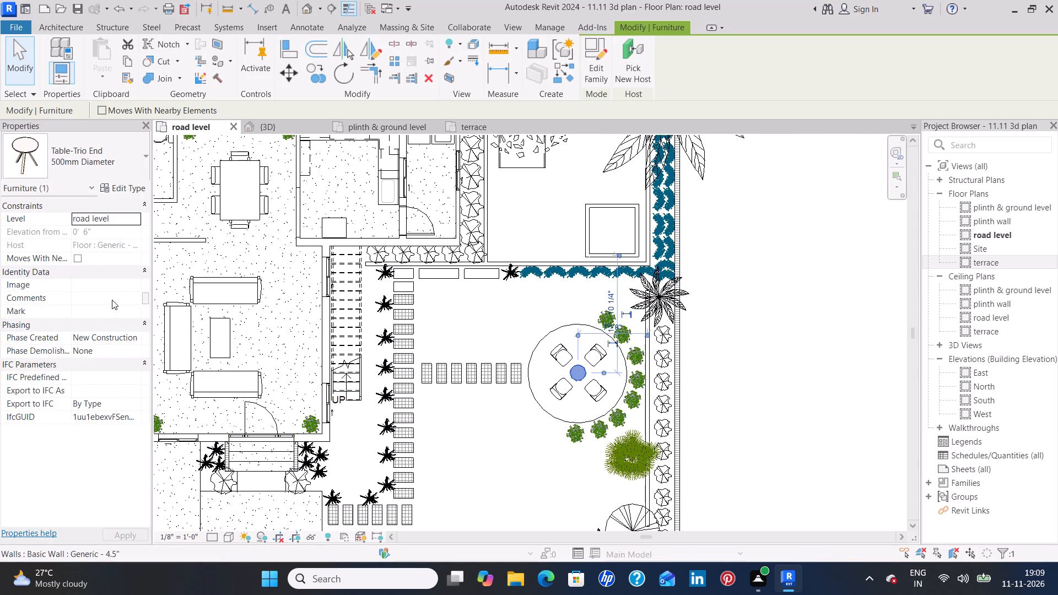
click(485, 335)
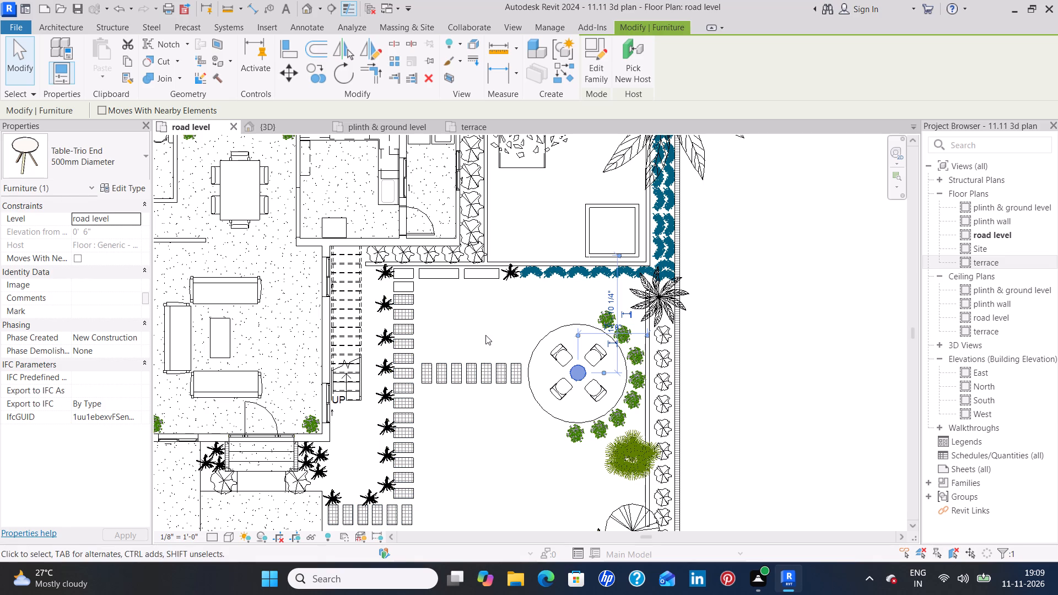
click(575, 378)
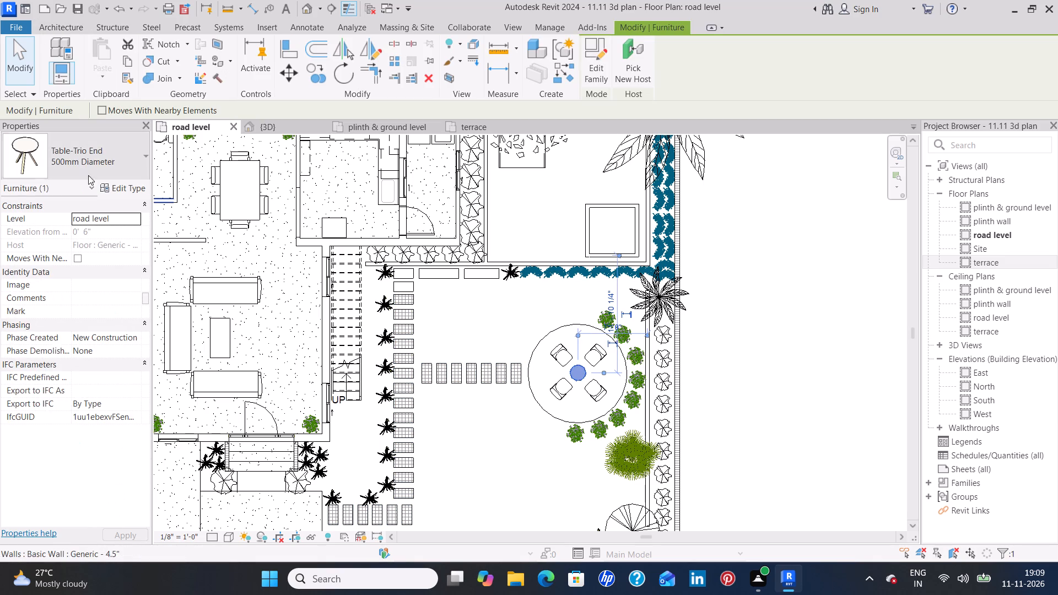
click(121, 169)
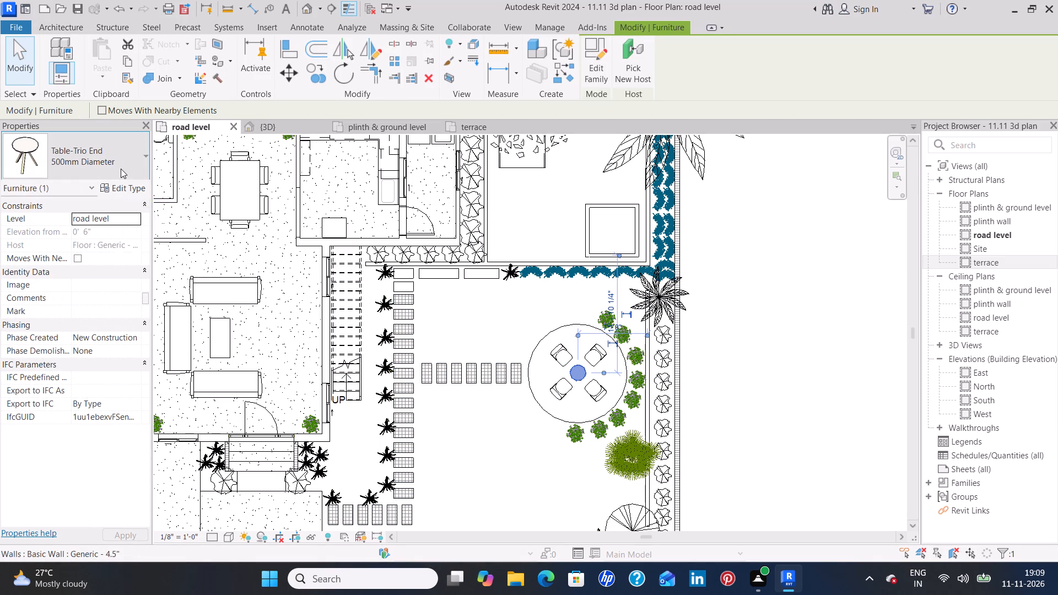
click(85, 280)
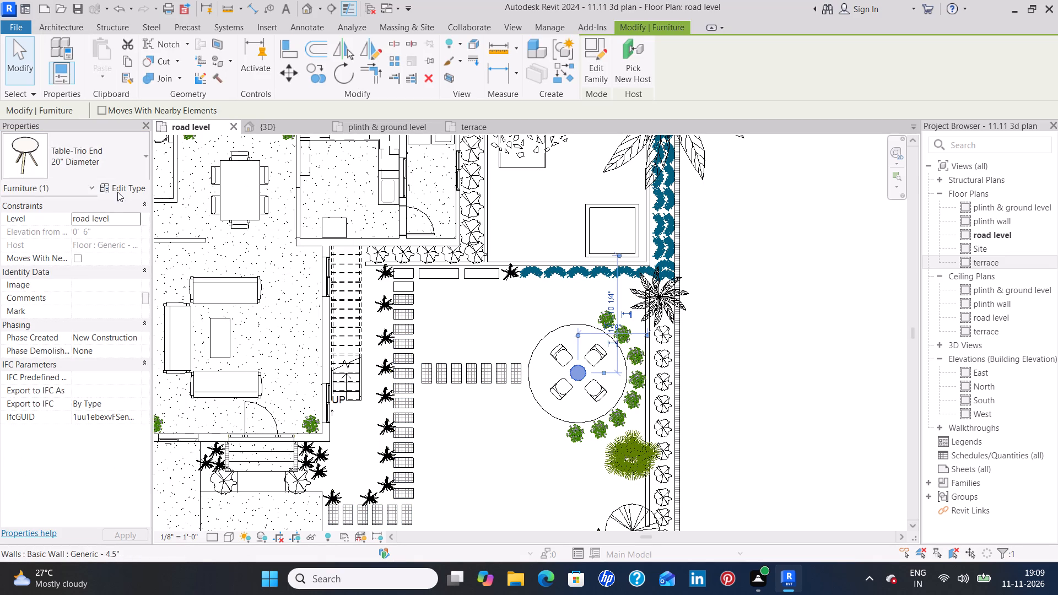
Inspect the type properties of the garden patio table, including its base, trim and table top materials.
click(121, 189)
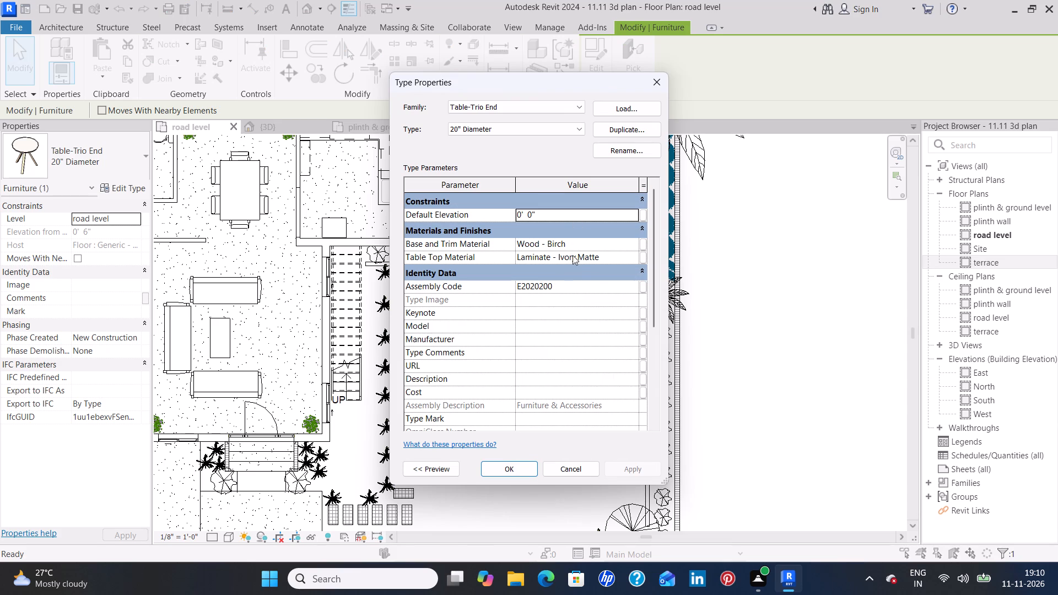
scroll(564, 233, down, 5)
scroll(564, 236, up, 2)
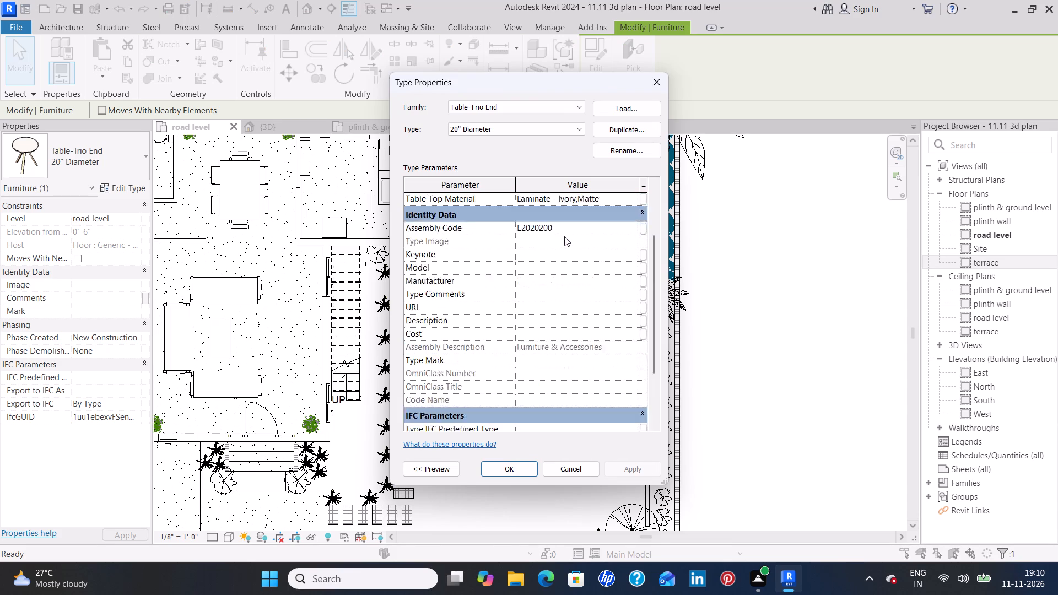
scroll(564, 236, up, 8)
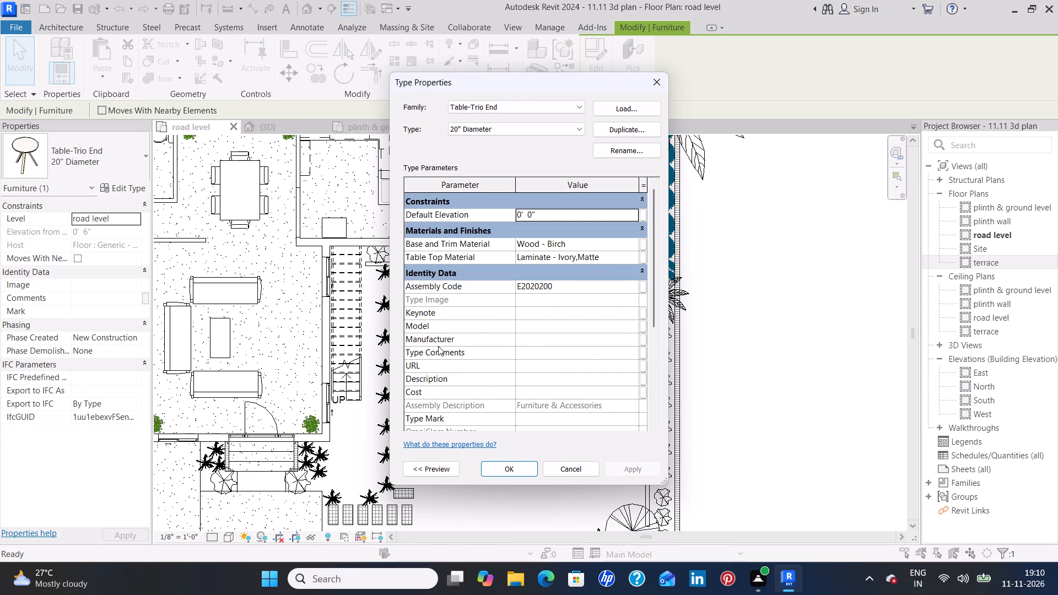
click(782, 304)
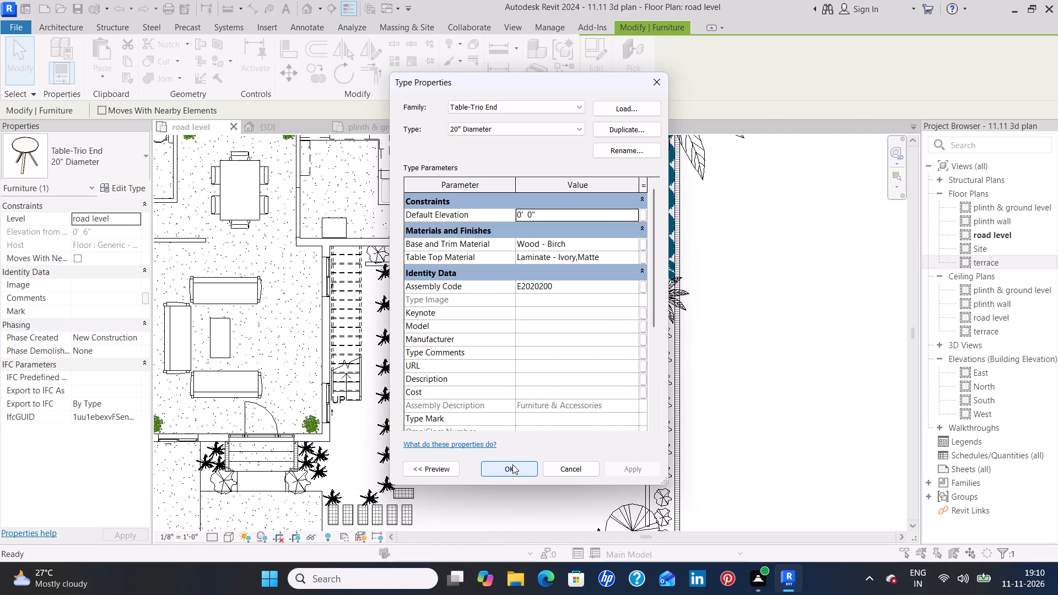
click(512, 464)
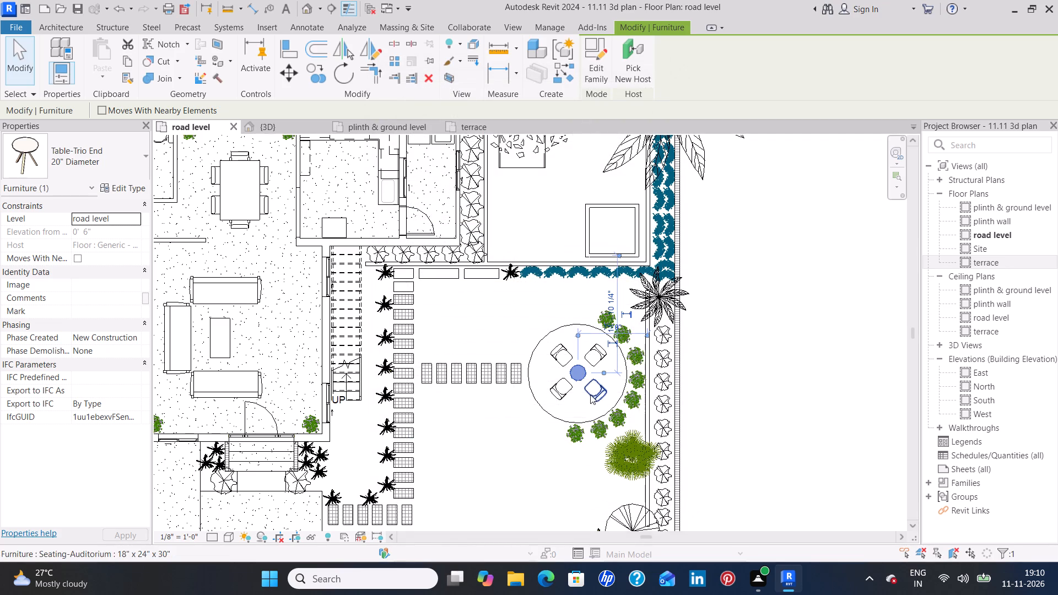
Inspect the type properties of one Seating-Auditorium chair beside the garden patio table.
click(591, 394)
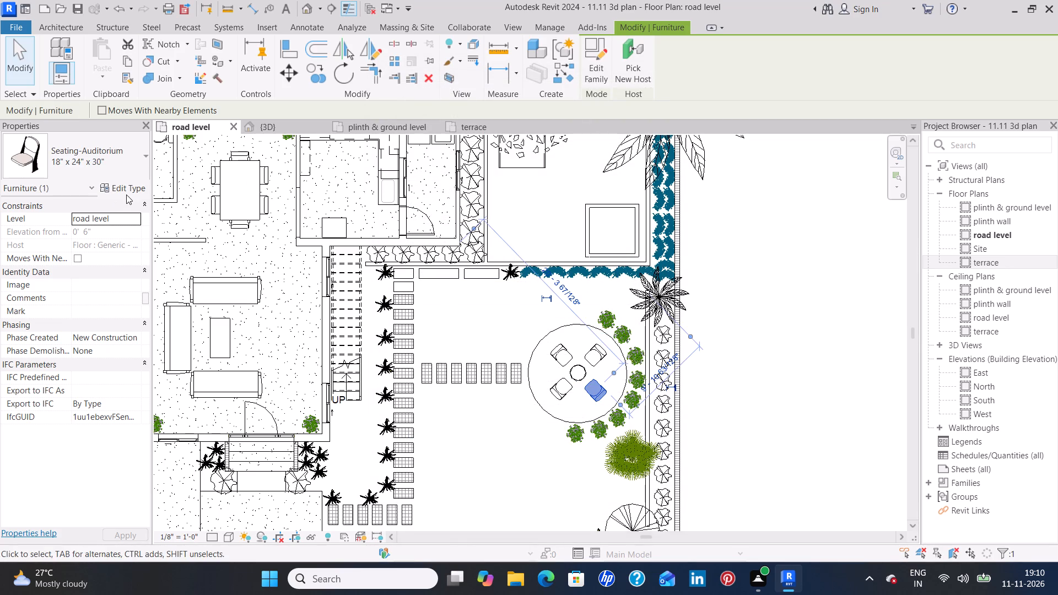
click(129, 188)
scroll(575, 257, down, 2)
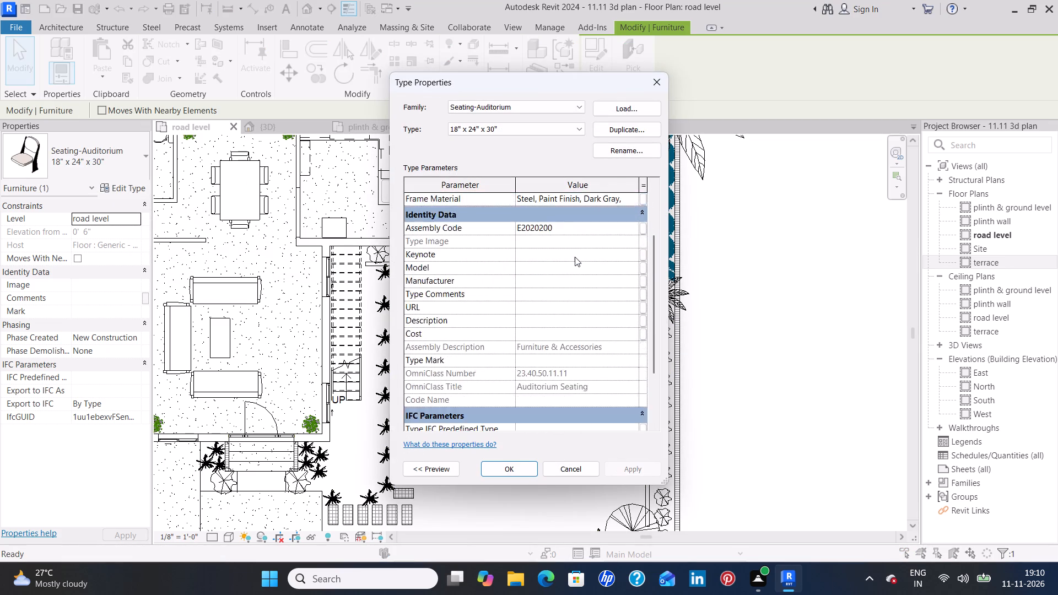
scroll(575, 257, down, 3)
scroll(574, 257, up, 4)
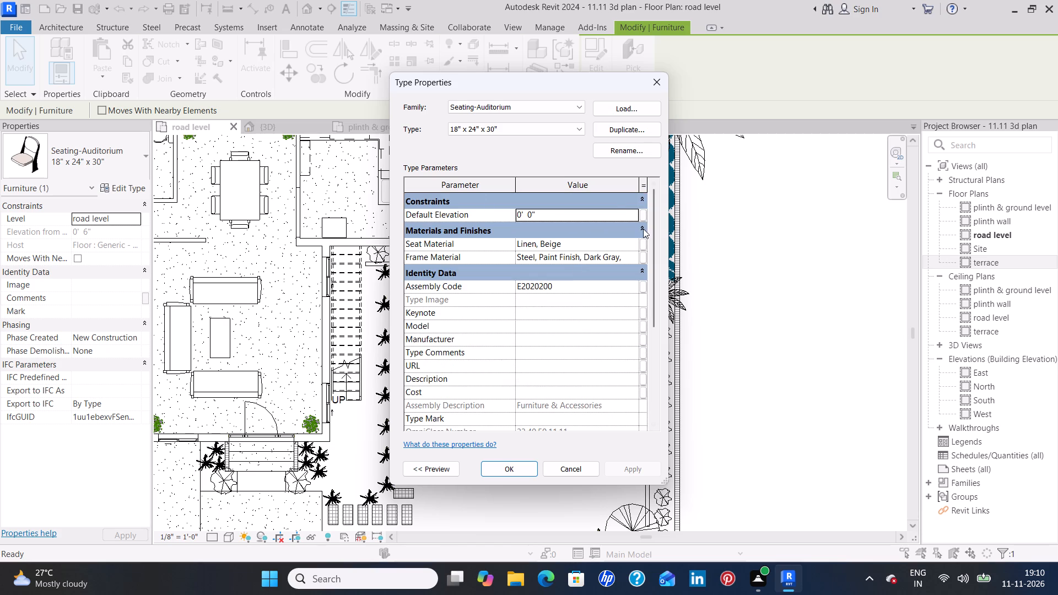
click(655, 83)
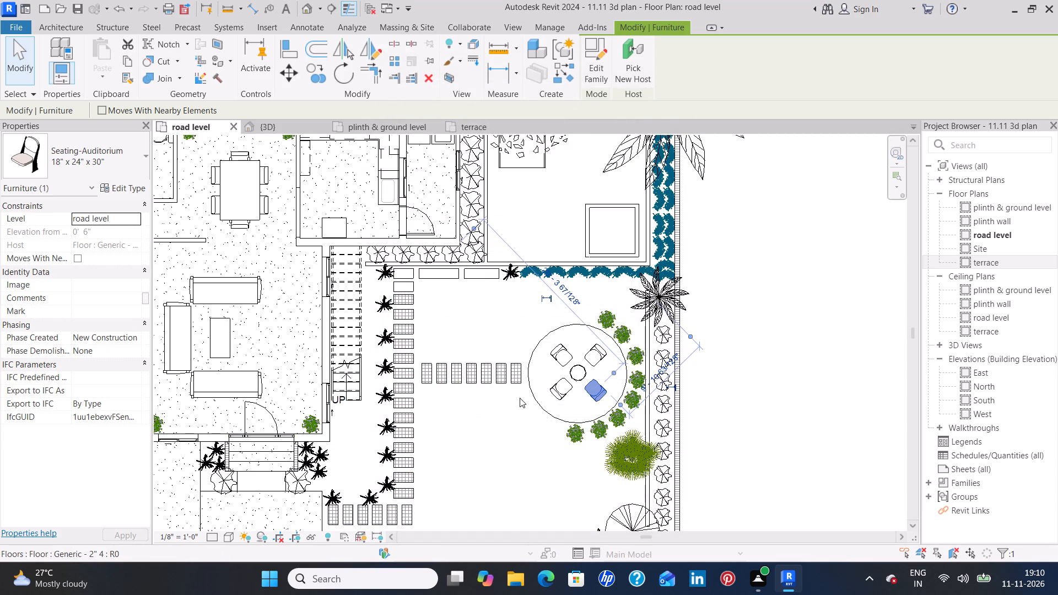
Inspect the type properties of the circular patio floor beneath the garden table and chairs.
click(515, 402)
click(538, 397)
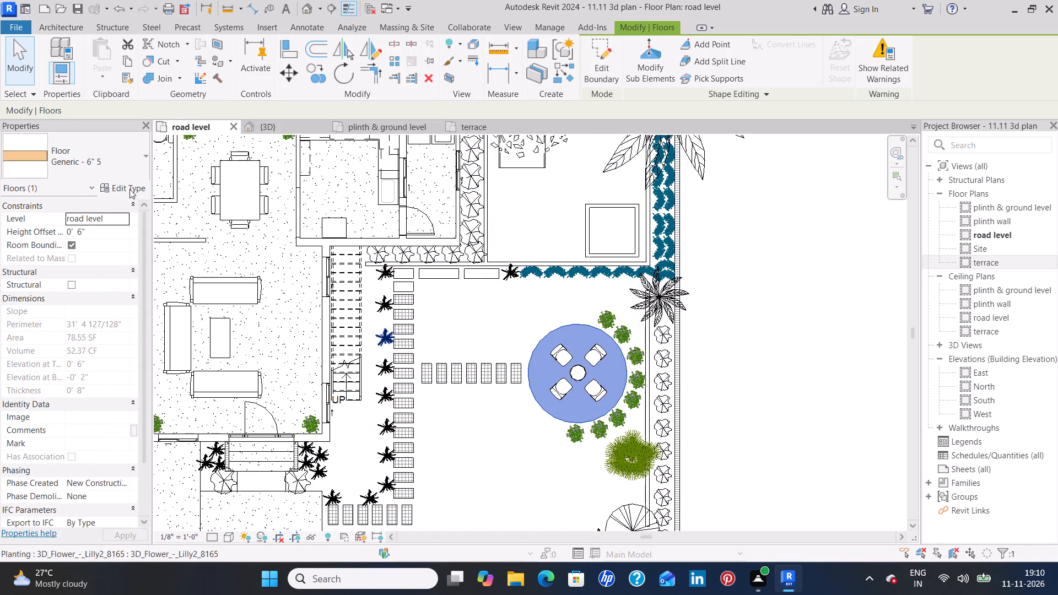
click(129, 189)
click(743, 312)
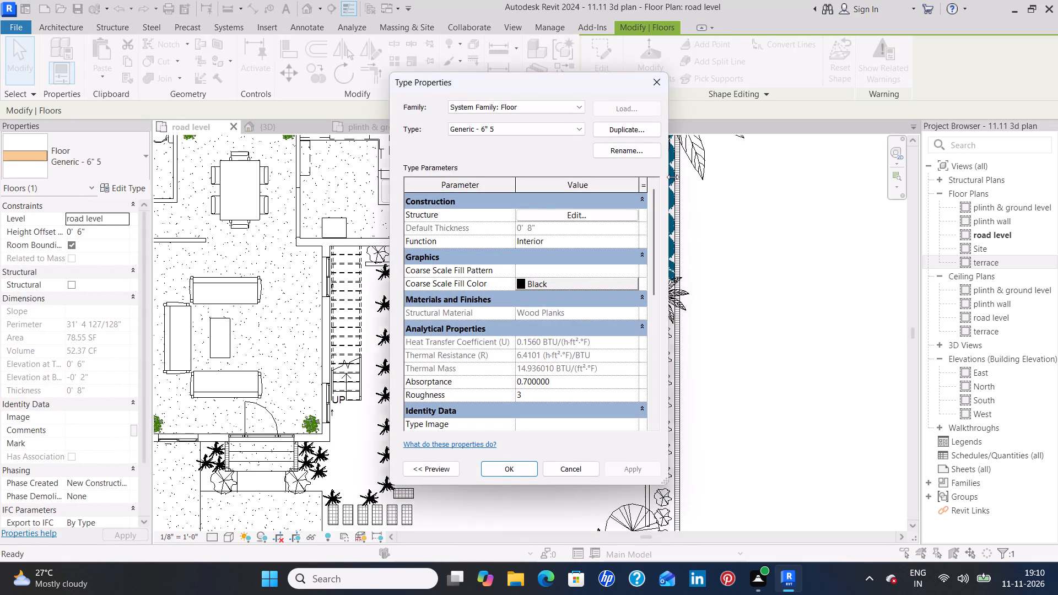
click(661, 86)
click(754, 296)
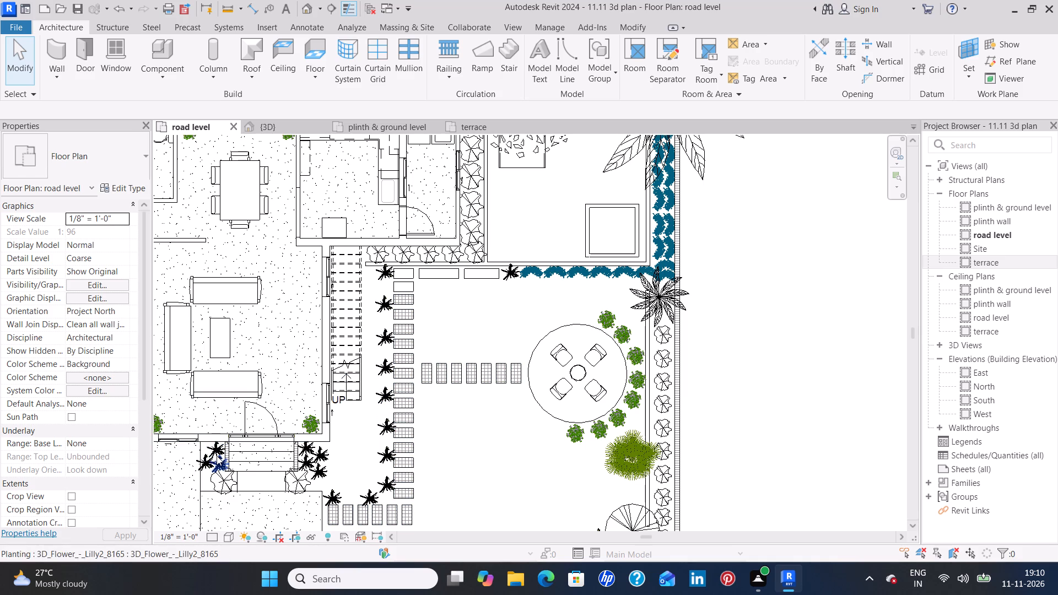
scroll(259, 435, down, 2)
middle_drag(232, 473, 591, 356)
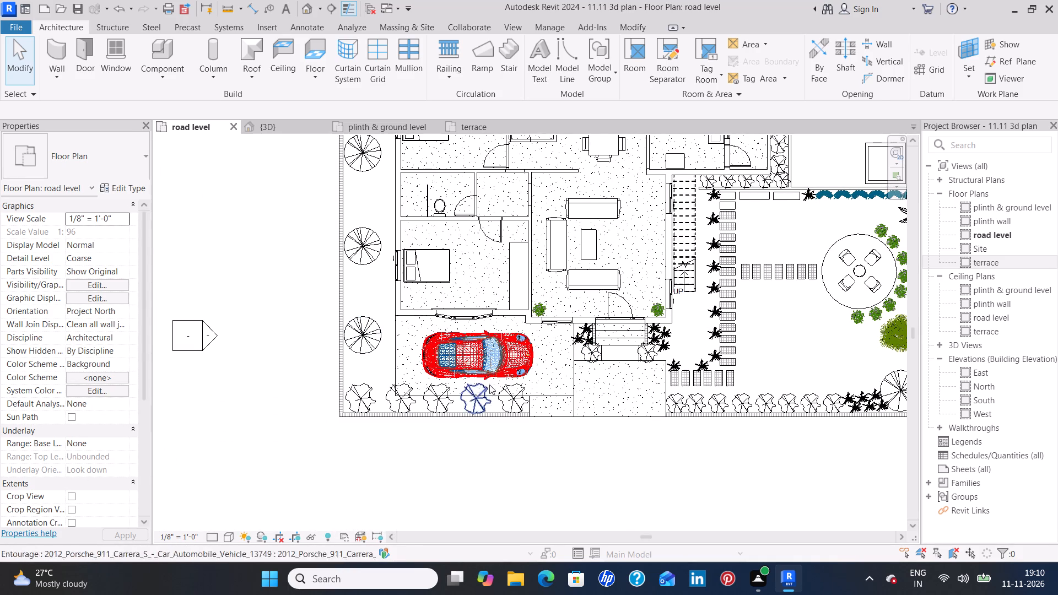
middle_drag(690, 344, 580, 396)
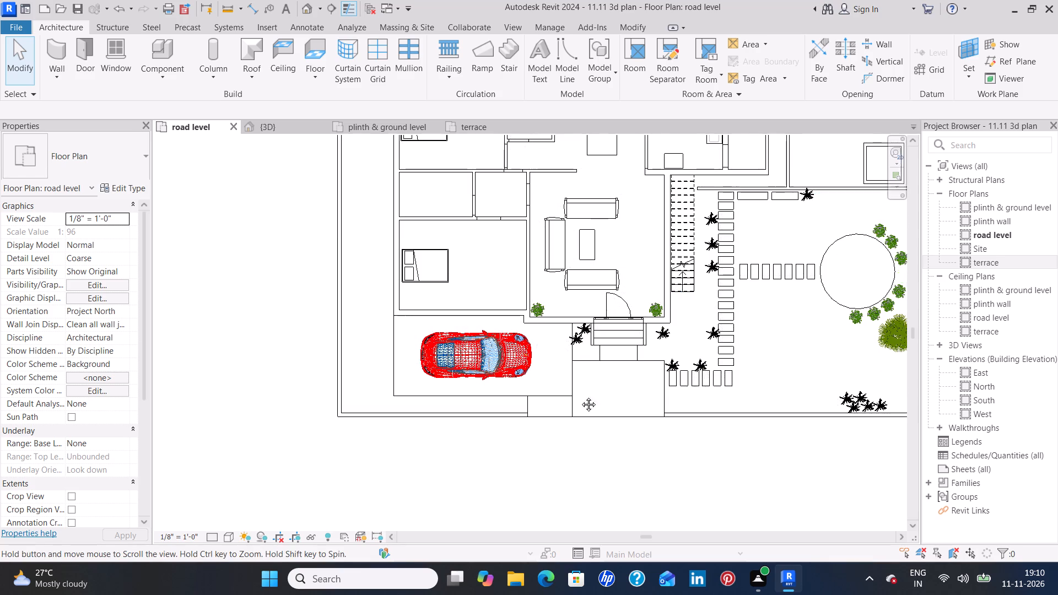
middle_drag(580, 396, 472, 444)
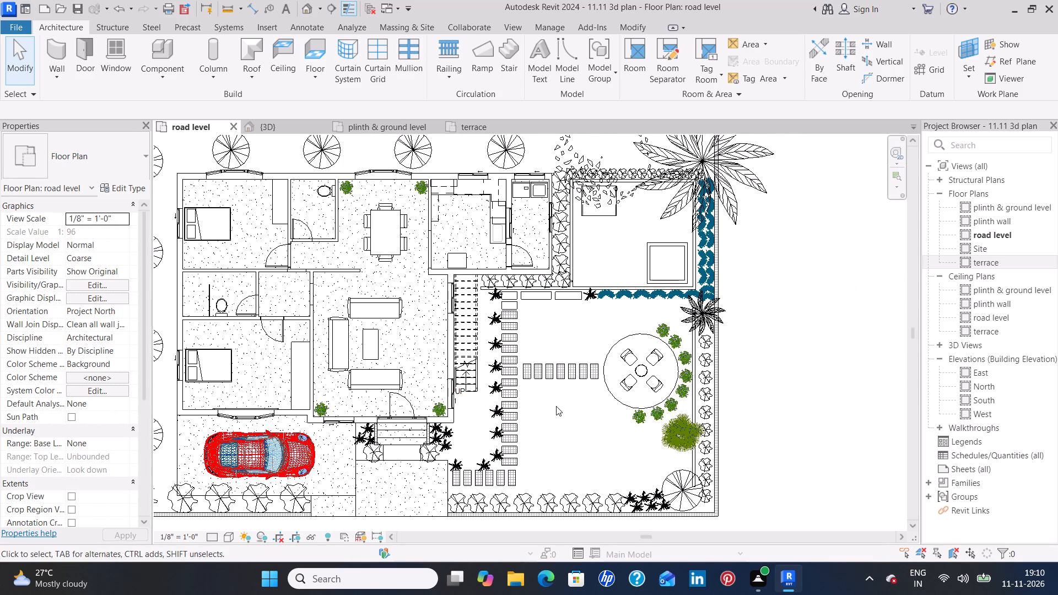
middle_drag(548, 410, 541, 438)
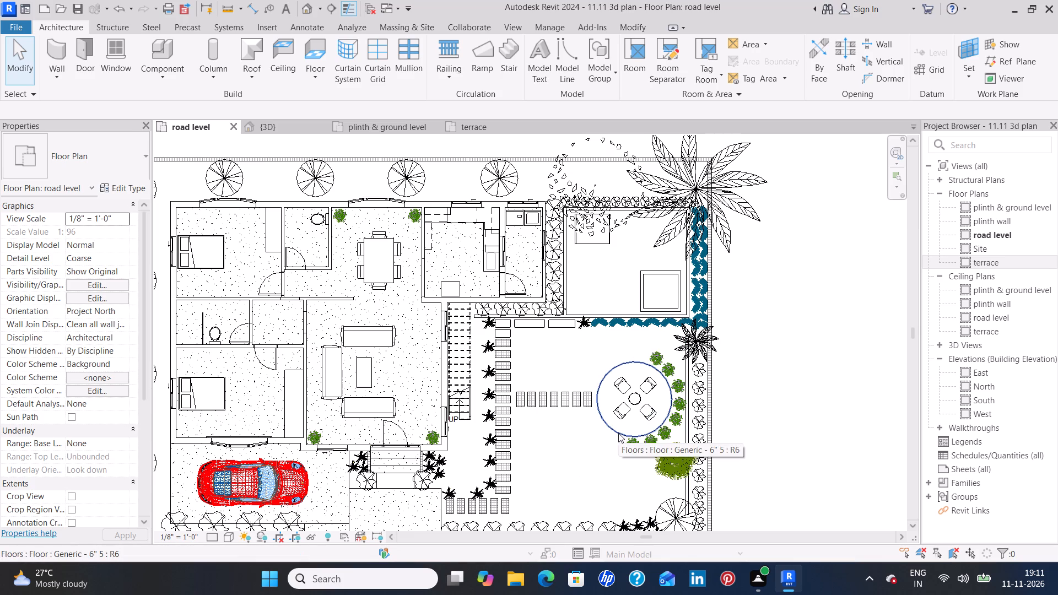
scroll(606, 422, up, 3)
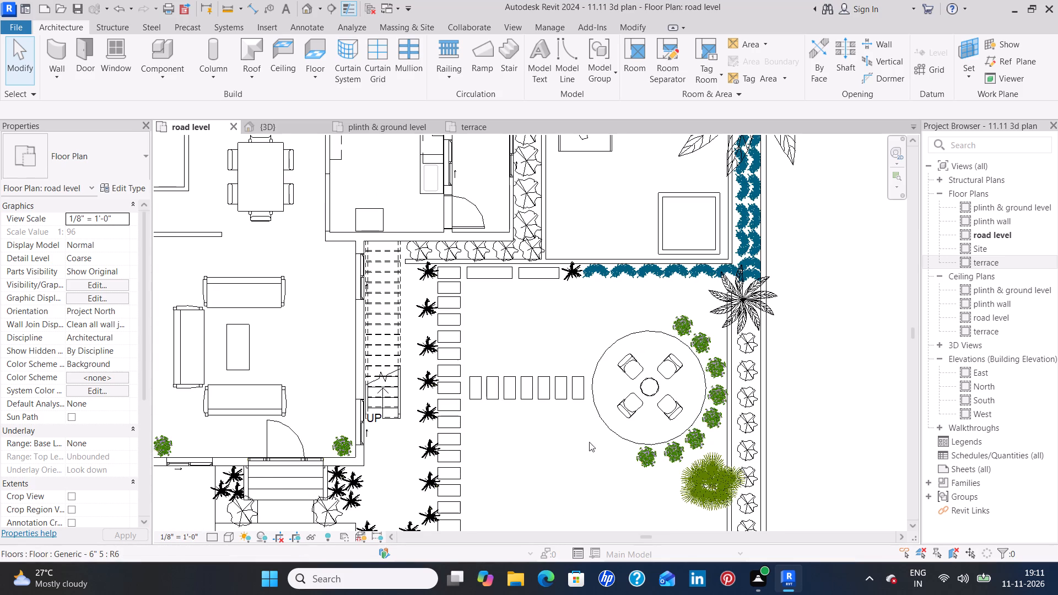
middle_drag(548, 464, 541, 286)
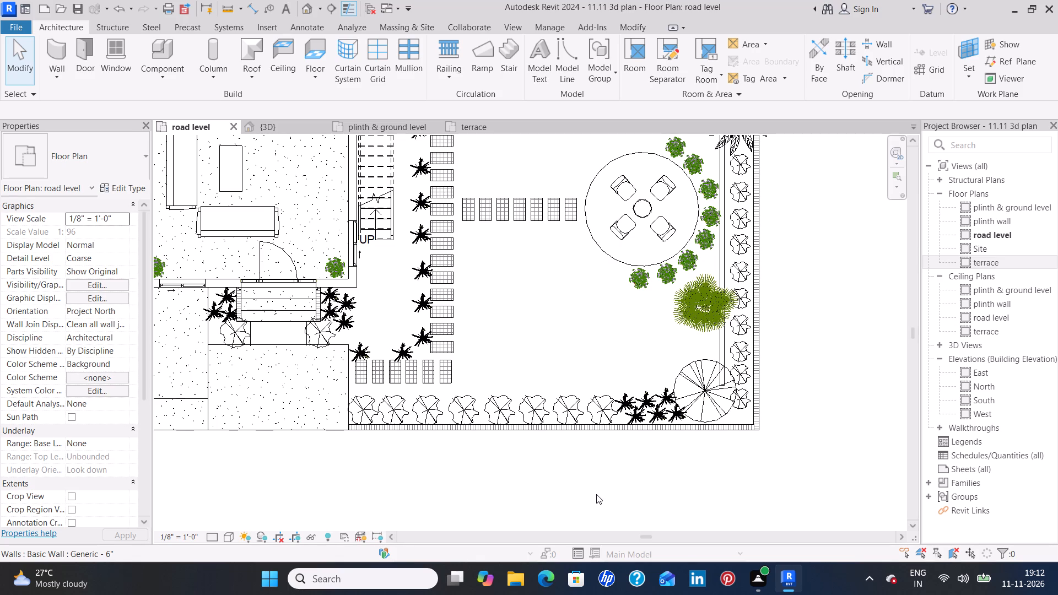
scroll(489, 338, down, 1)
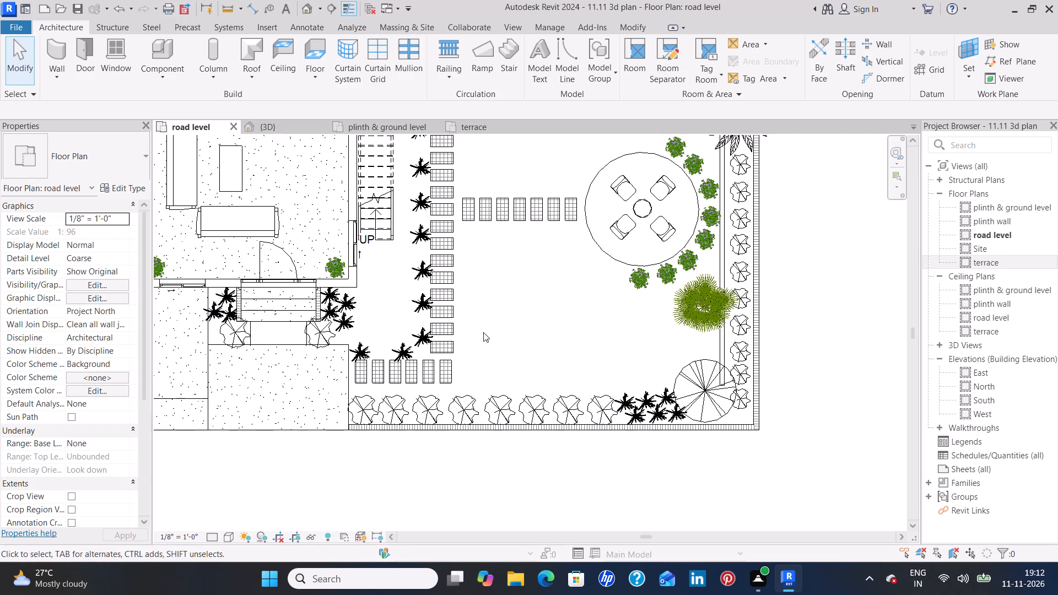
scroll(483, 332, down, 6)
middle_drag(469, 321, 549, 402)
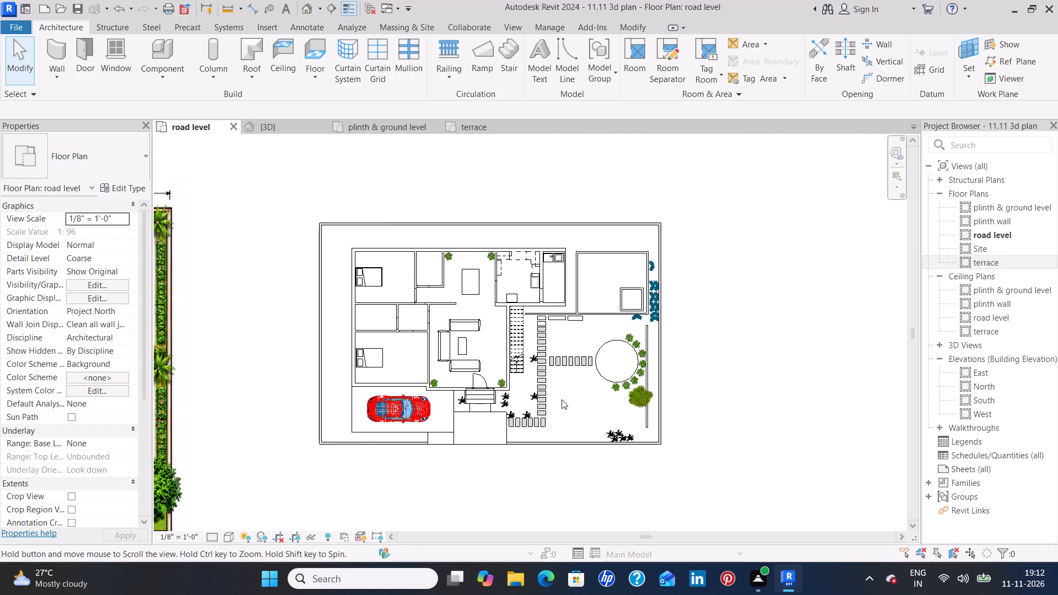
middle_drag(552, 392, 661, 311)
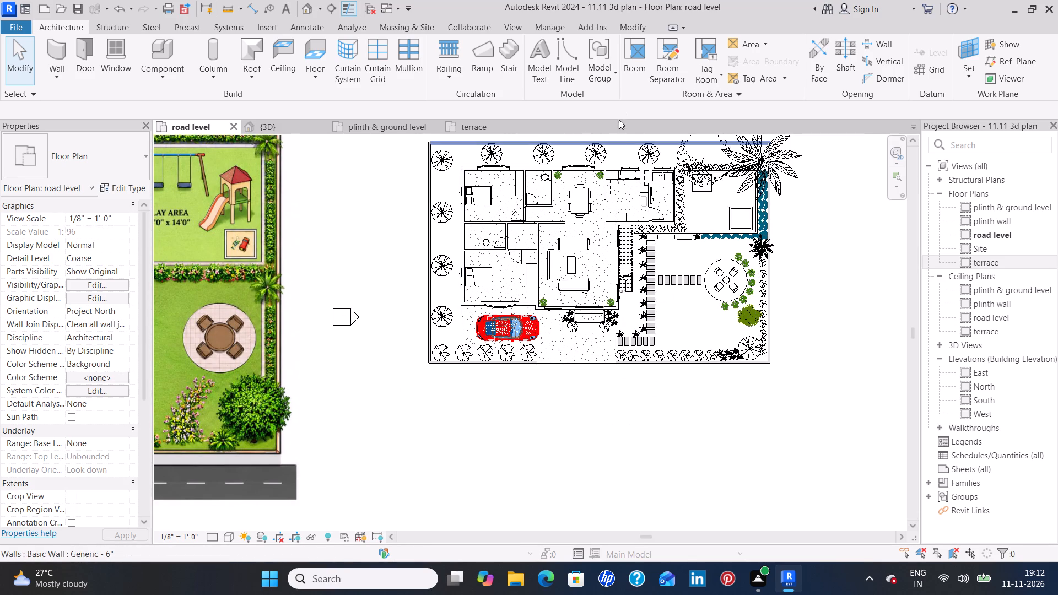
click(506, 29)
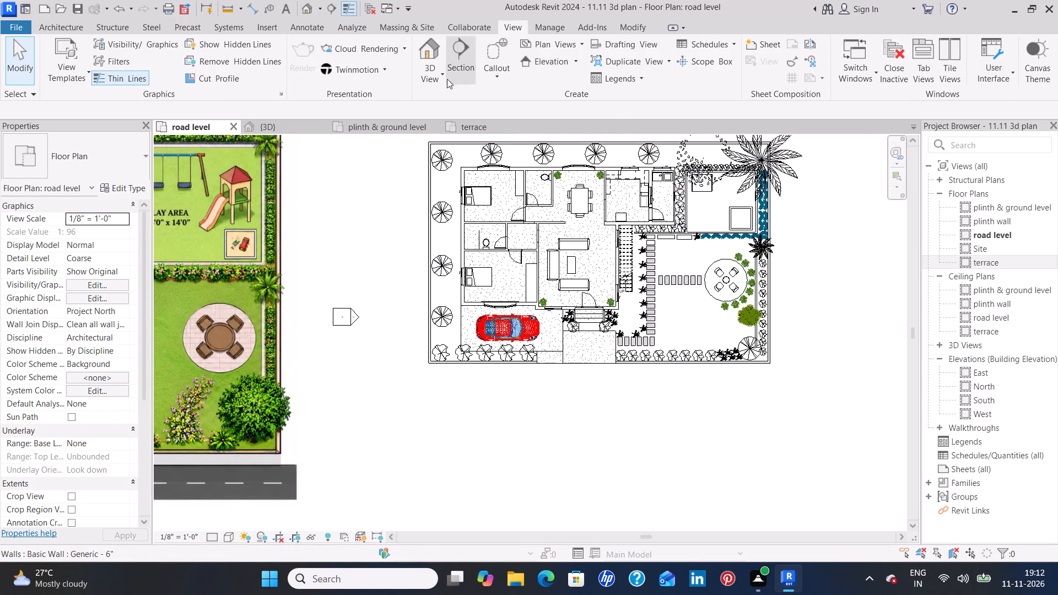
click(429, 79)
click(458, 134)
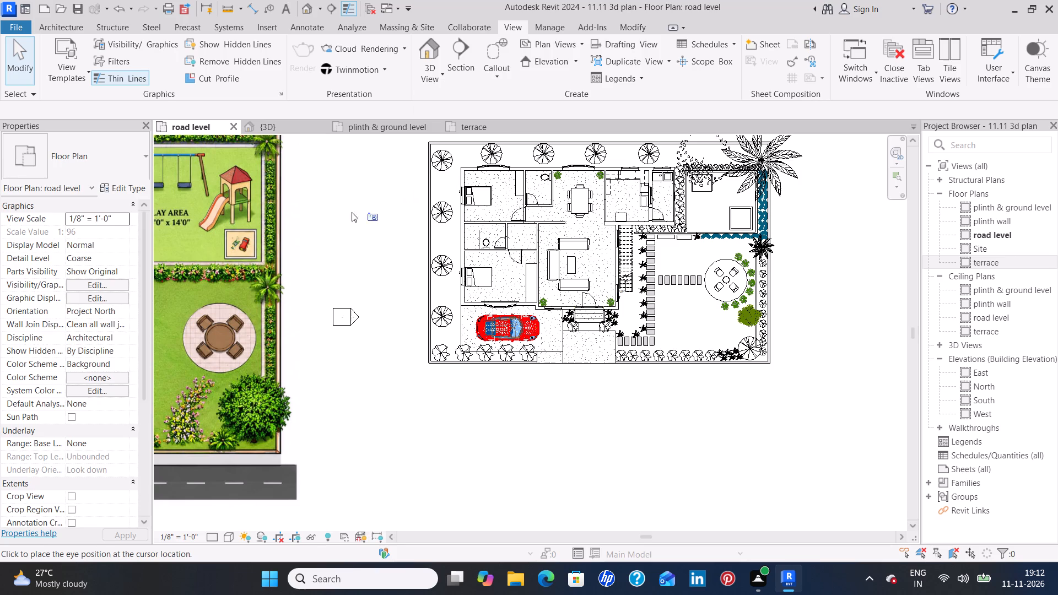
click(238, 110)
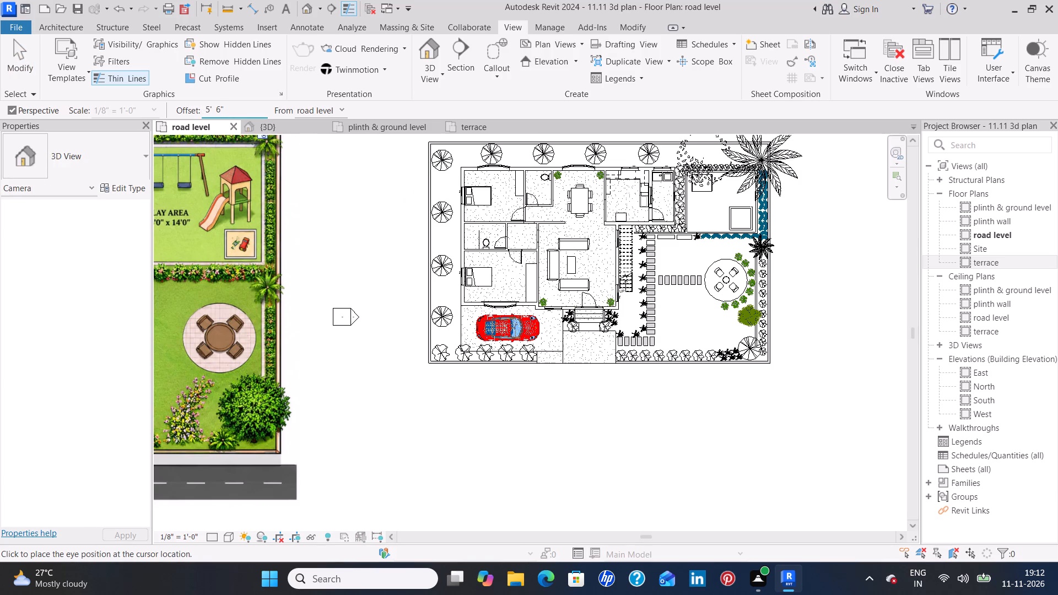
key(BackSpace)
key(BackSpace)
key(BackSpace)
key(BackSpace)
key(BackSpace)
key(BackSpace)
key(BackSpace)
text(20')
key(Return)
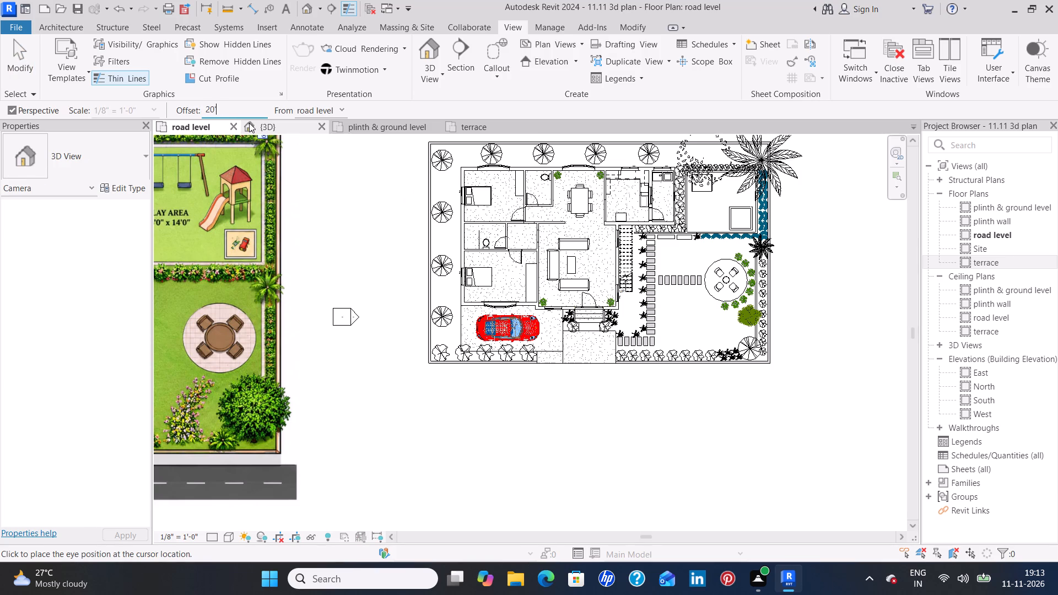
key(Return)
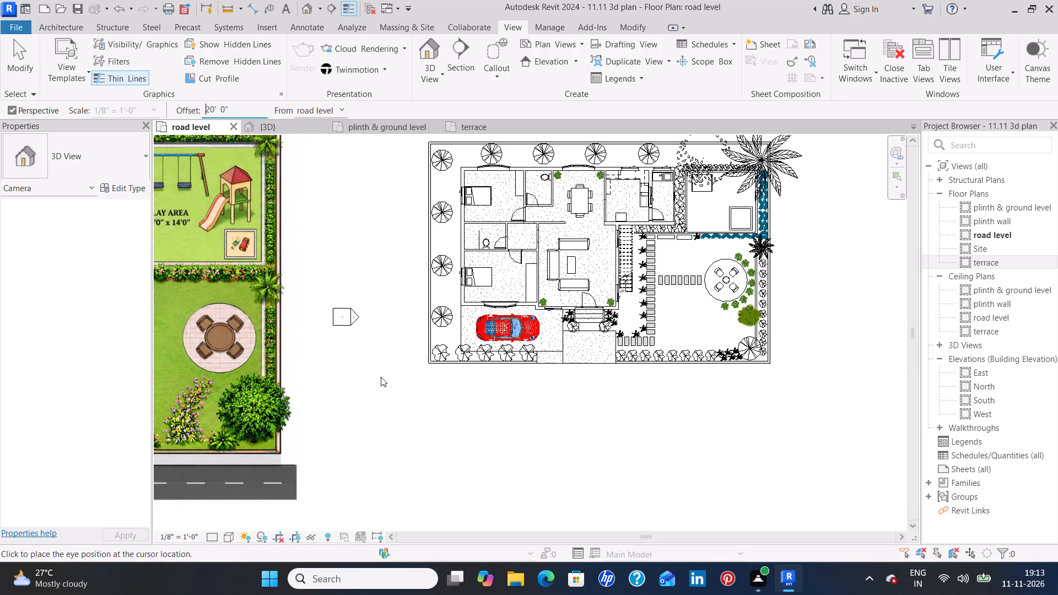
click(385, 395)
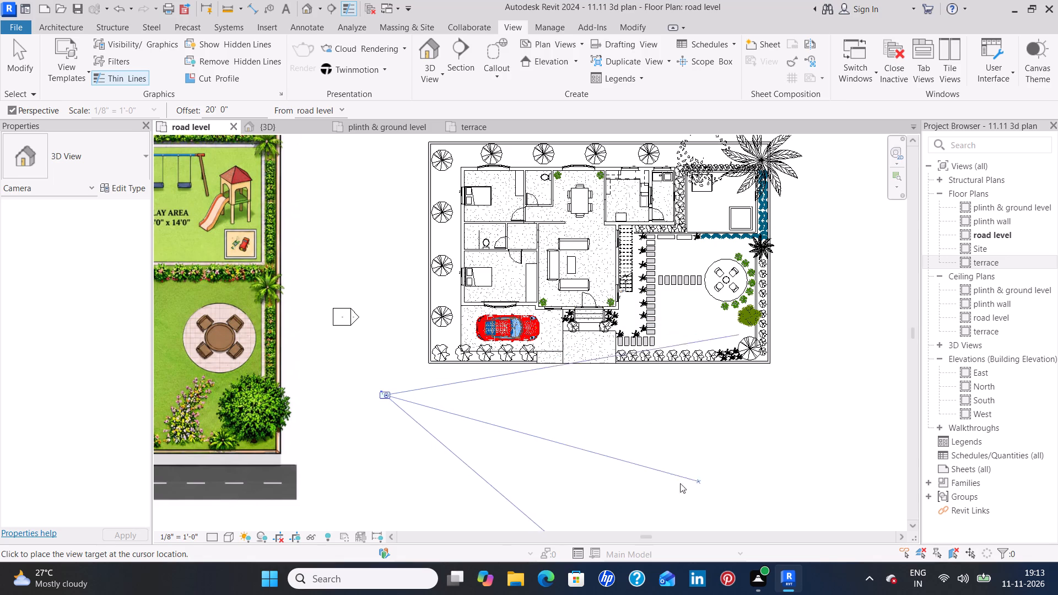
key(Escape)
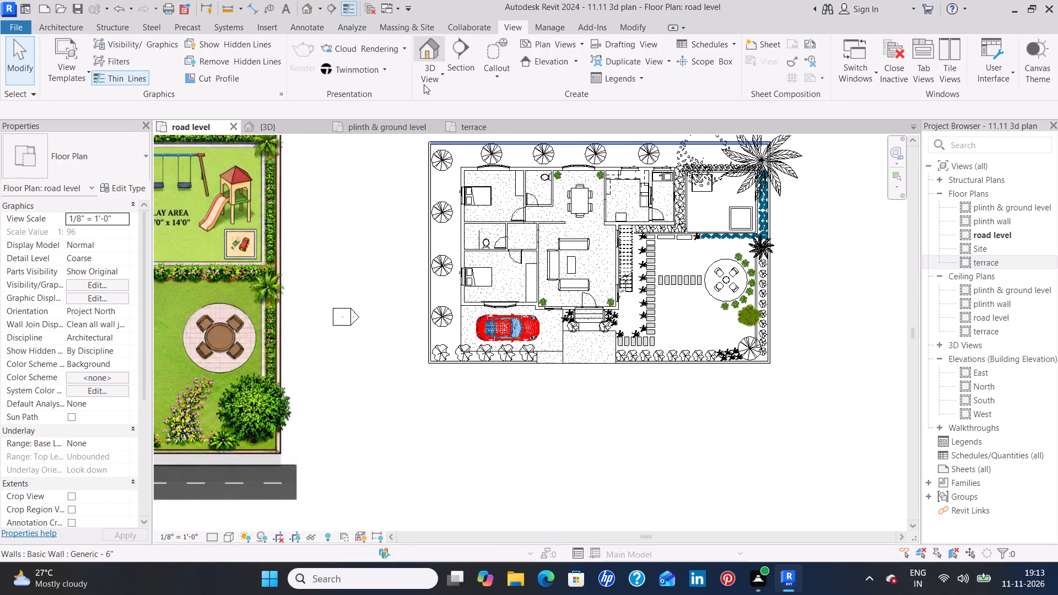
Place a perspective camera with a 20' offset from road level outside the garden's front corner, aimed diagonally across the house.
click(423, 76)
click(457, 129)
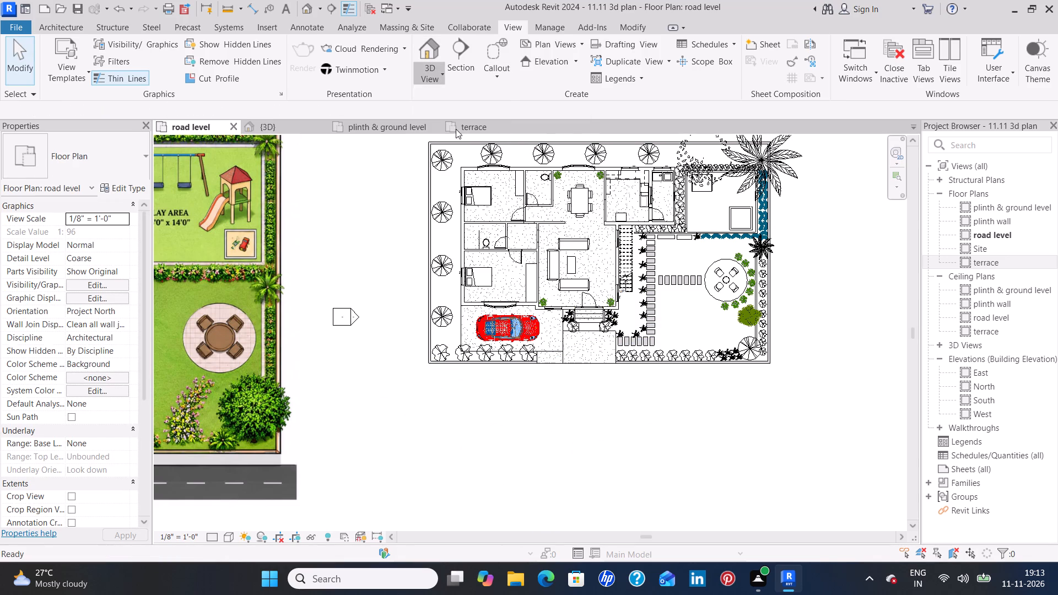
click(244, 104)
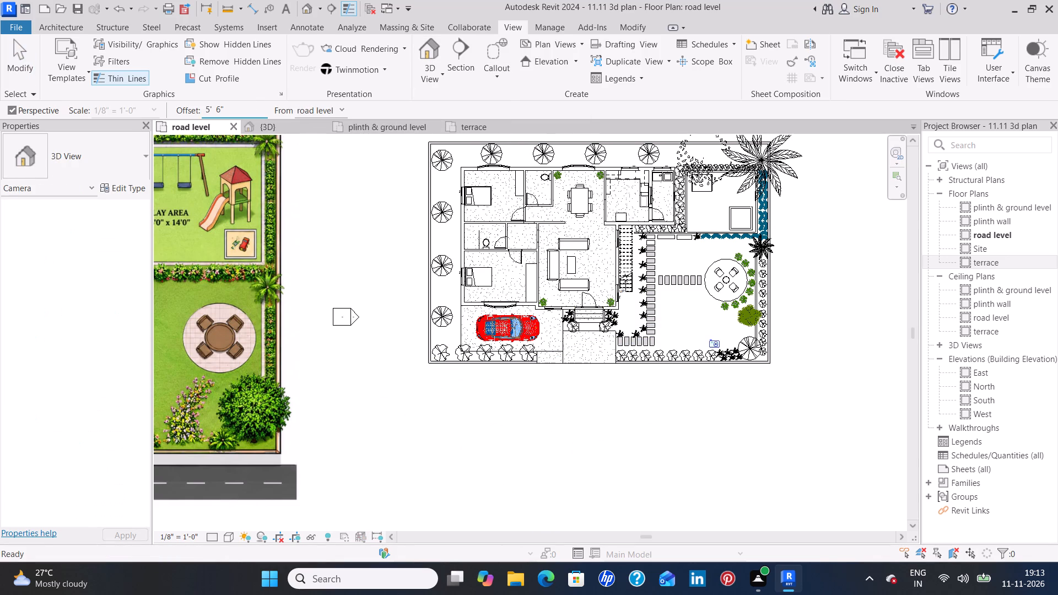
key(BackSpace)
key(BackSpace)
key(BackSpace)
key(BackSpace)
key(BackSpace)
key(BackSpace)
key(BackSpace)
text(20')
key(Return)
click(868, 497)
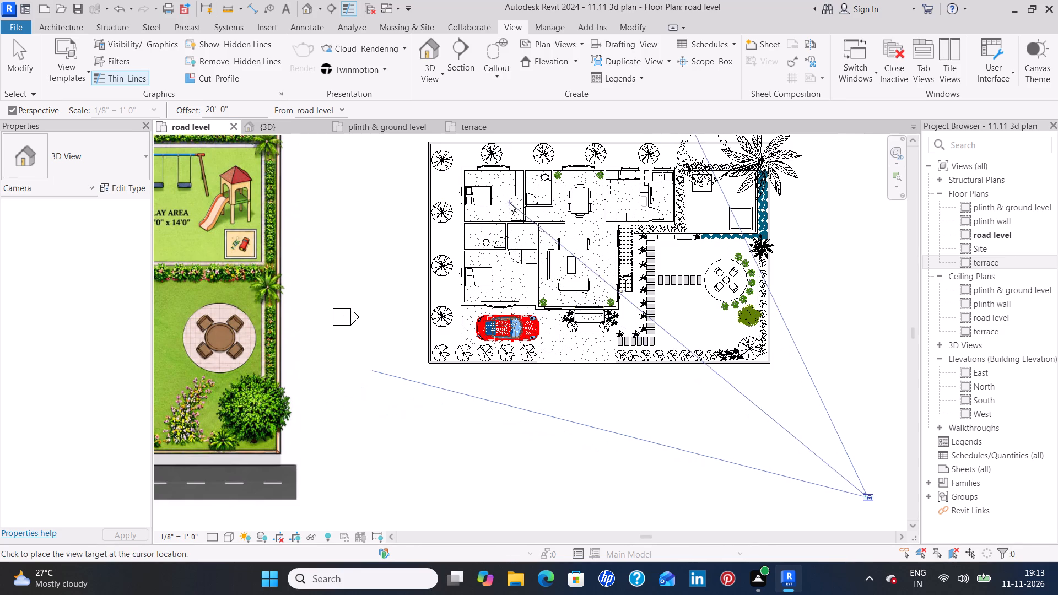
middle_drag(591, 207, 624, 328)
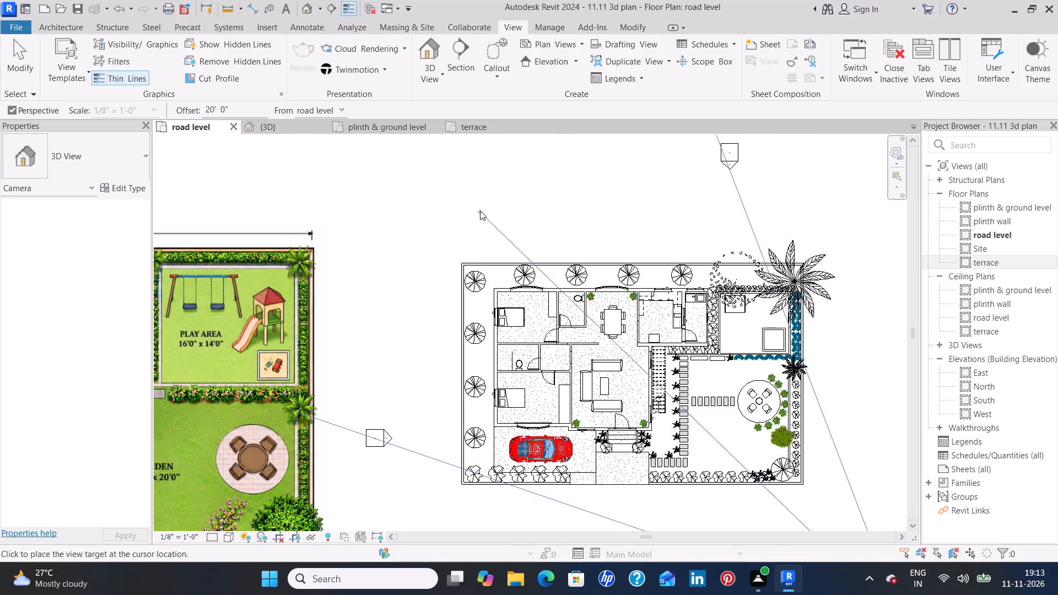
click(477, 203)
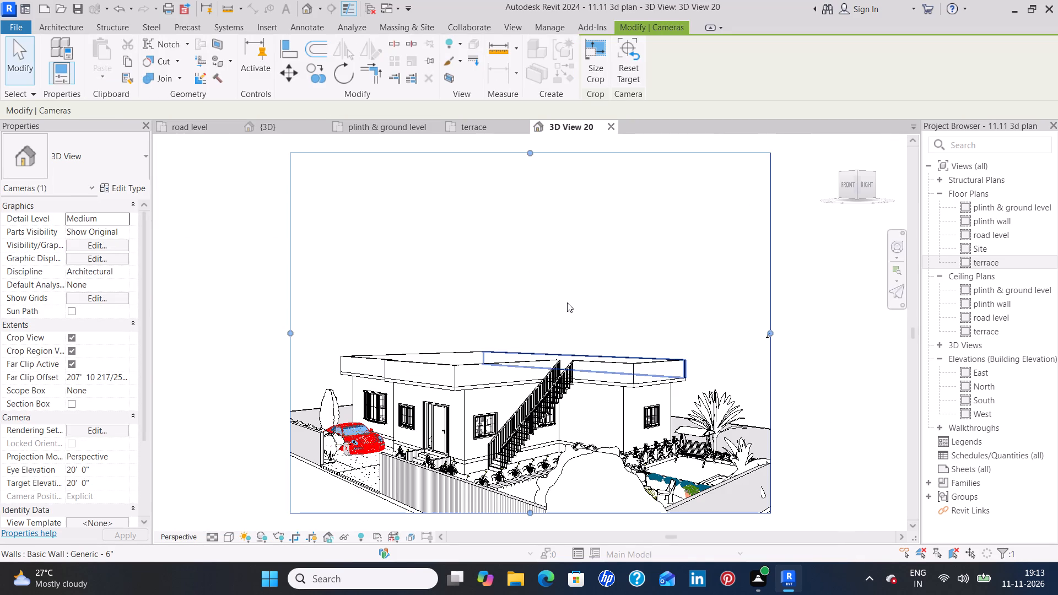
Orbit the new camera view up to an aerial angle over the roof and garden, with an eye elevation of about 83'.
shift+middle_drag(567, 302, 575, 428)
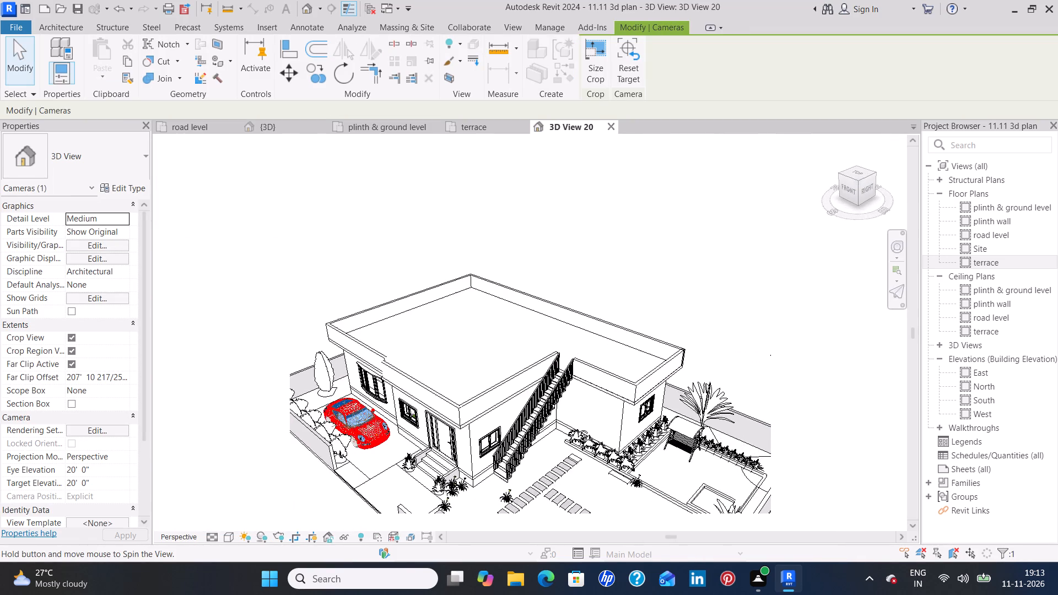
shift+middle_drag(575, 428, 576, 462)
middle_drag(566, 445, 555, 377)
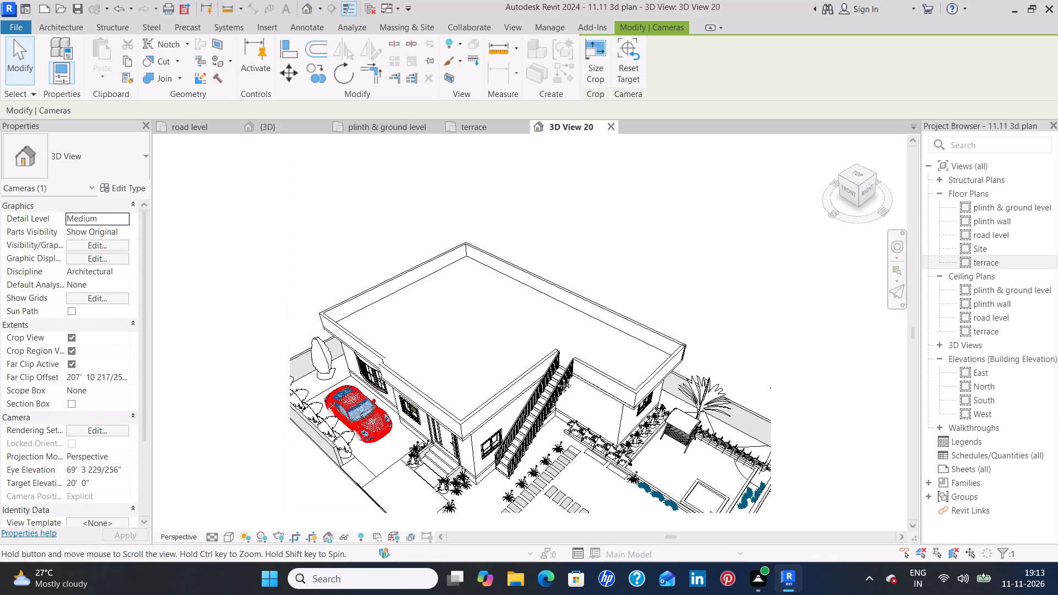
middle_drag(555, 377, 549, 300)
shift+middle_drag(548, 282, 549, 343)
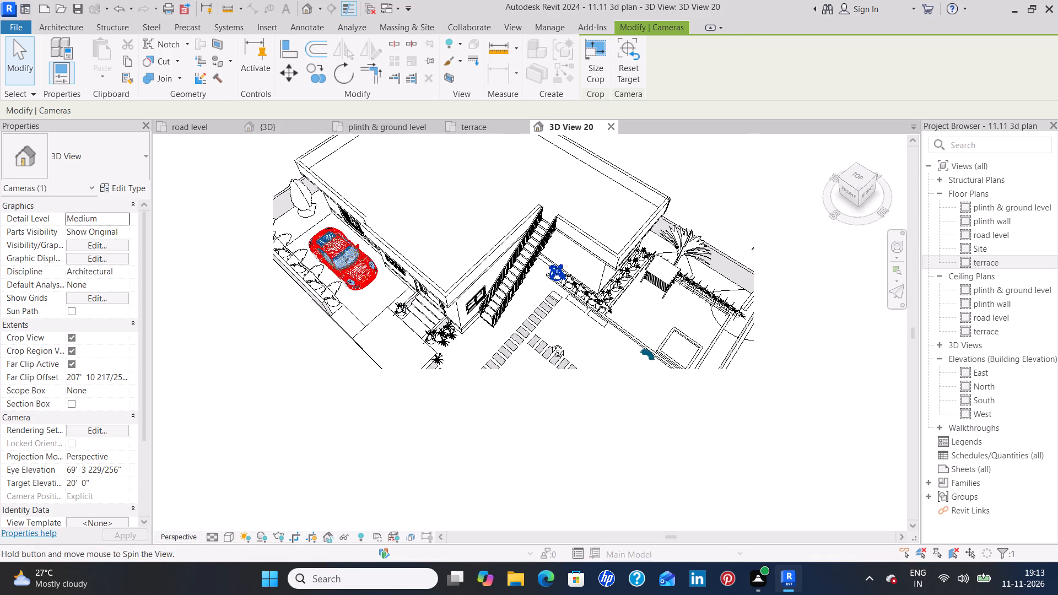
shift+middle_drag(549, 343, 549, 346)
middle_drag(543, 282, 543, 370)
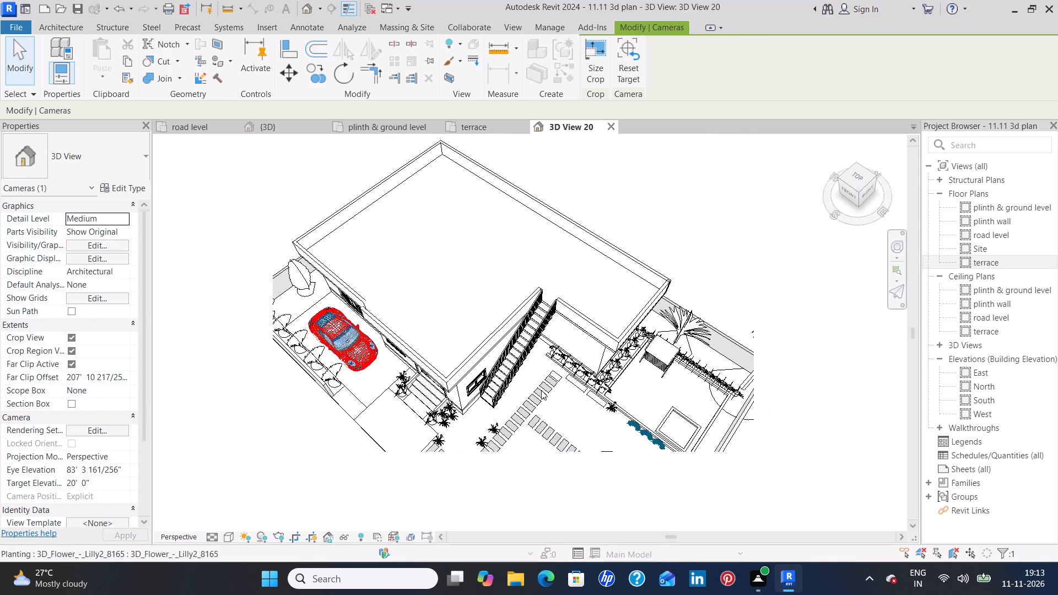
Extend the camera view's crop region downward to take in the round patio and the garden's front corner.
drag(510, 459, 511, 506)
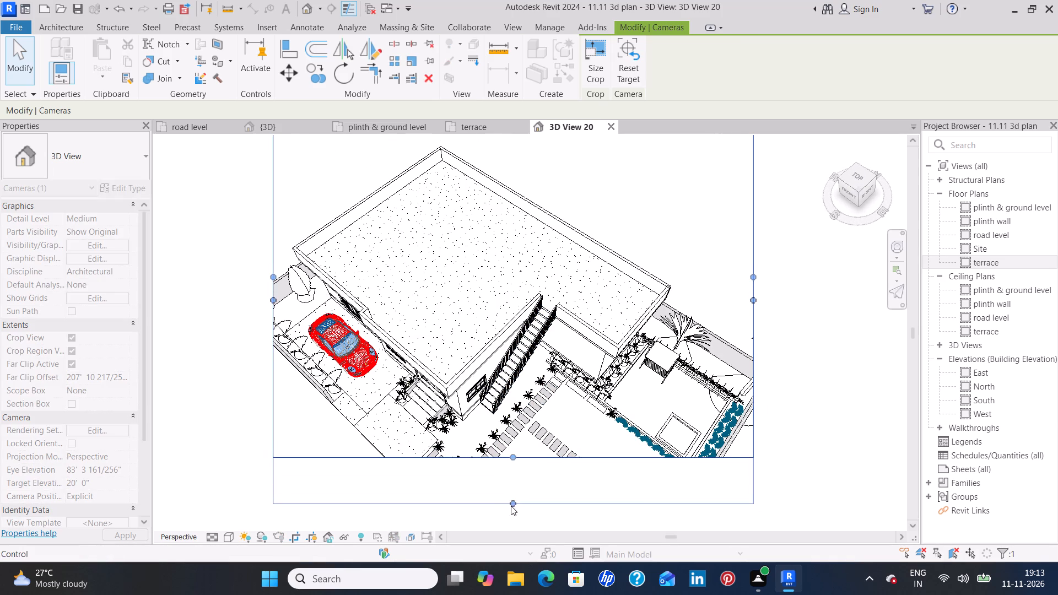
middle_drag(533, 477, 536, 364)
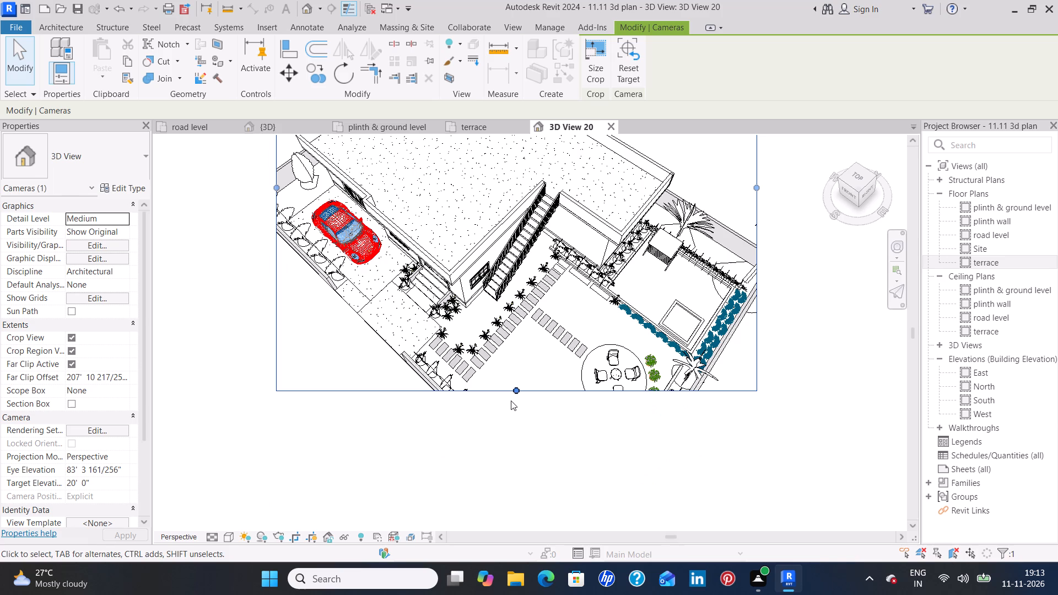
drag(515, 391, 527, 473)
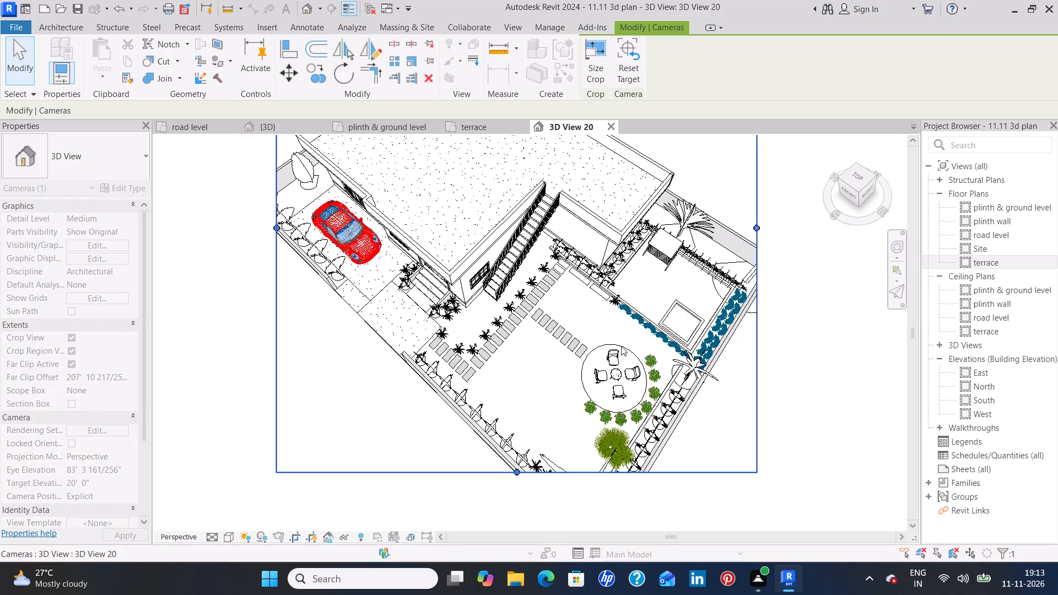
middle_drag(576, 373, 564, 273)
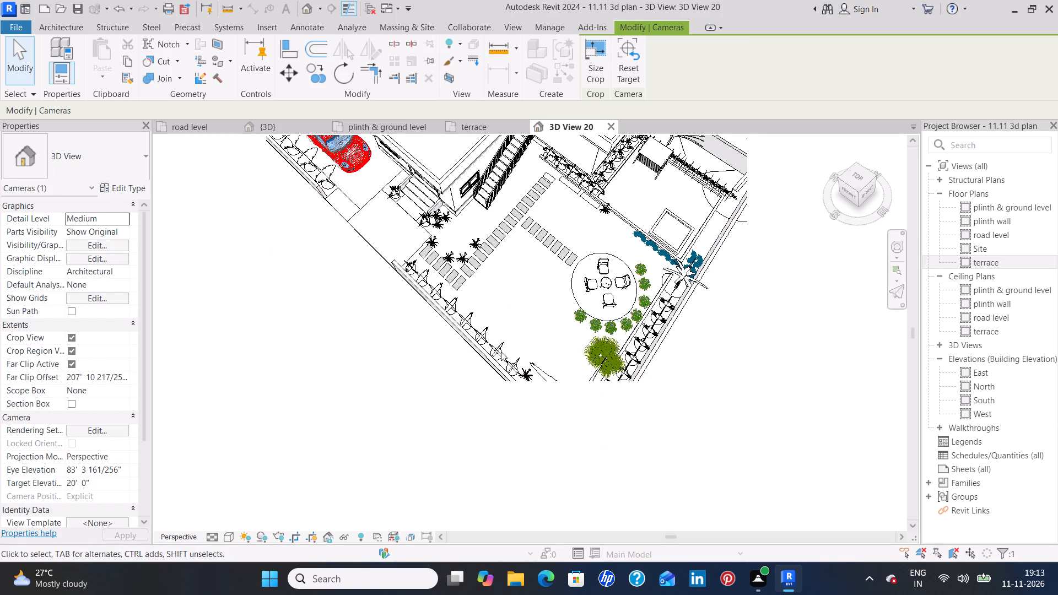
drag(502, 371, 517, 462)
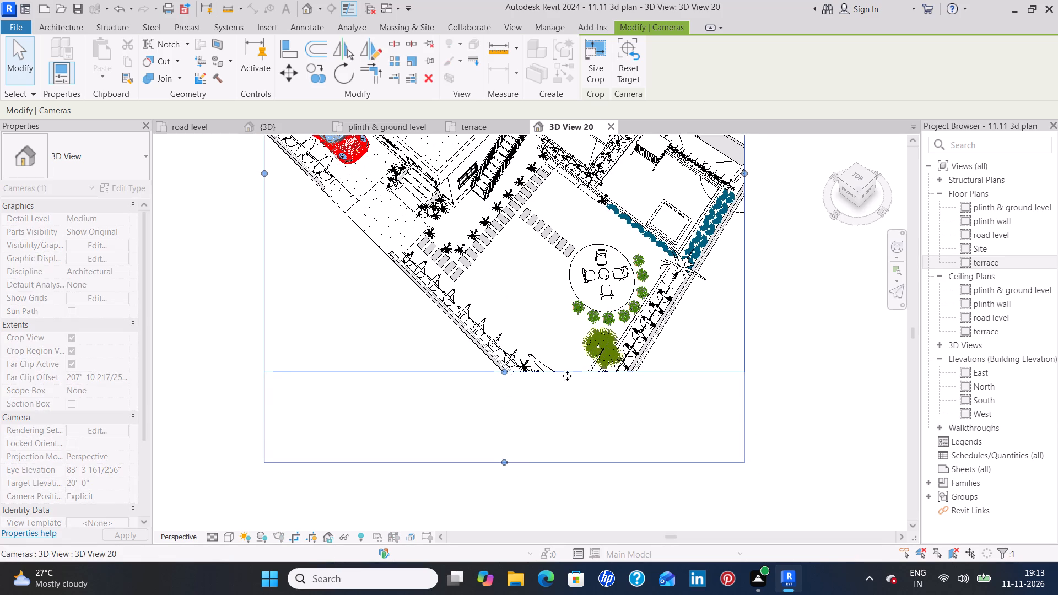
Widen the camera view's crop region on both sides to fit the whole plot, including the palm beyond the boundary wall.
scroll(565, 299, down, 3)
middle_drag(558, 270, 558, 412)
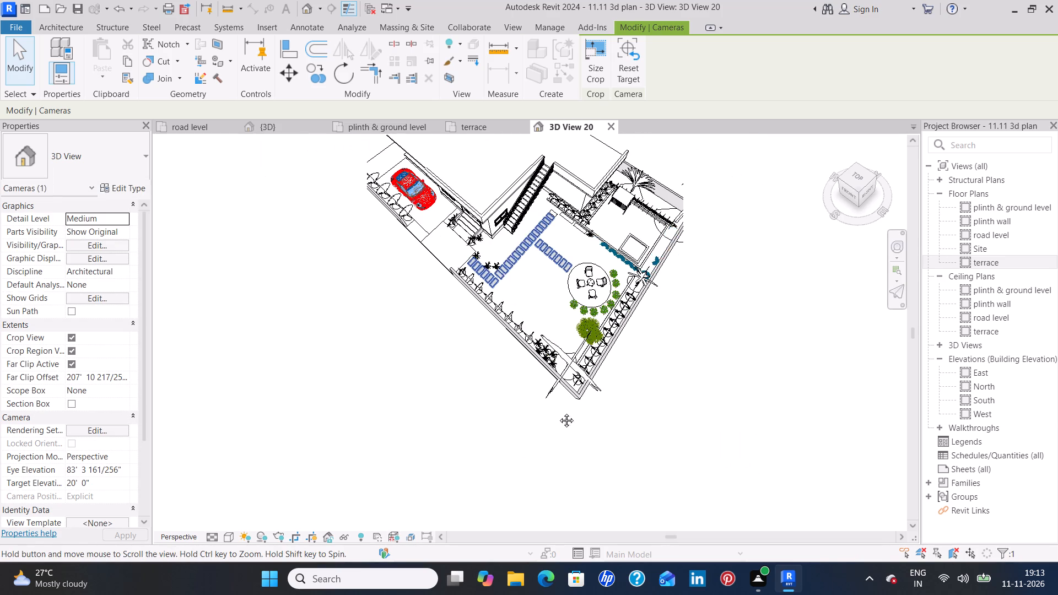
middle_drag(558, 412, 558, 437)
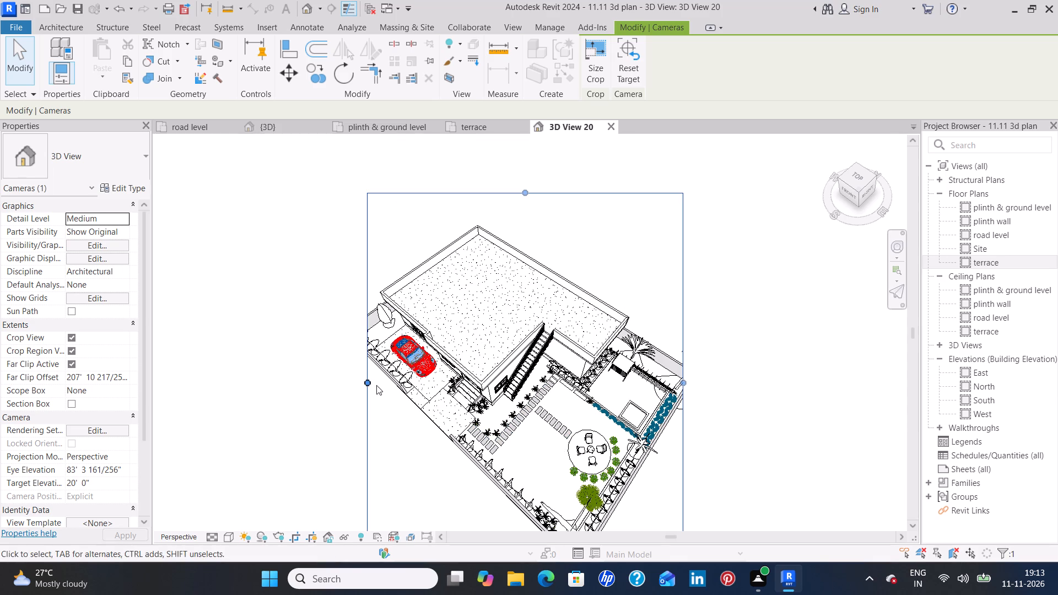
drag(365, 385, 333, 374)
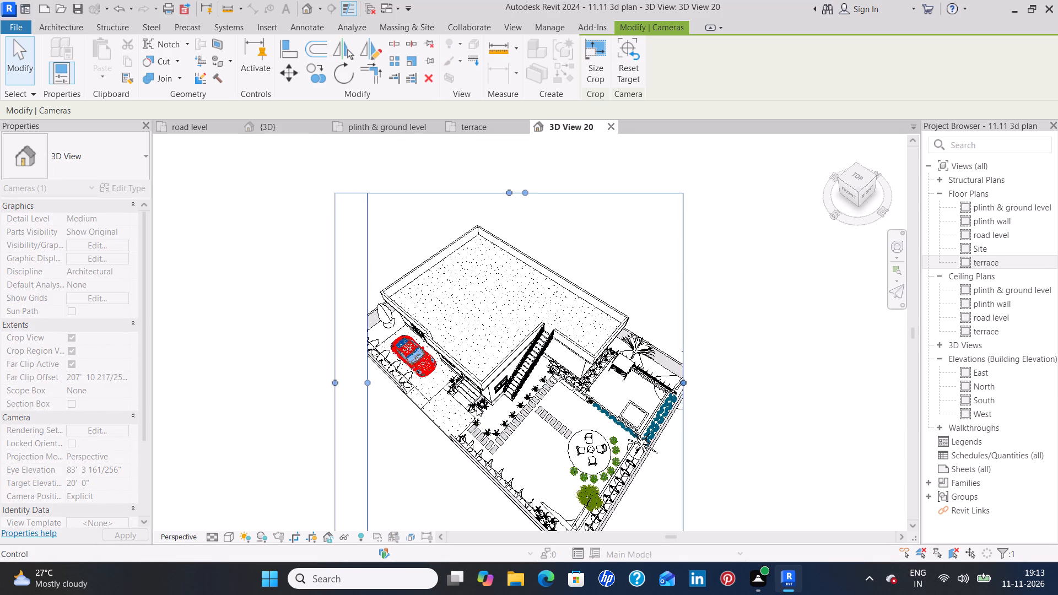
scroll(574, 422, down, 2)
middle_drag(572, 423, 579, 363)
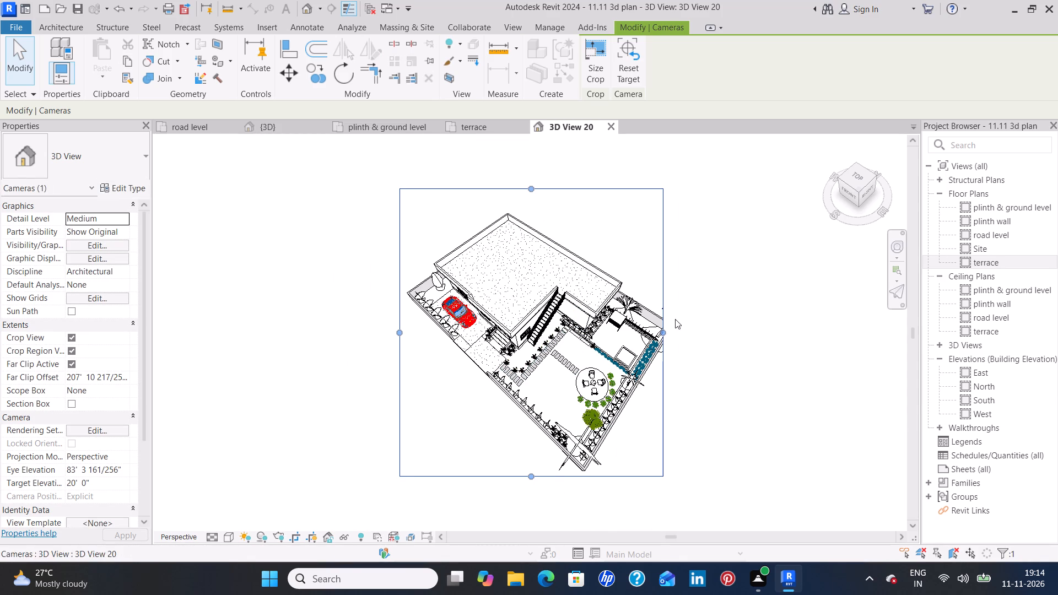
drag(665, 334, 684, 334)
drag(682, 329, 685, 327)
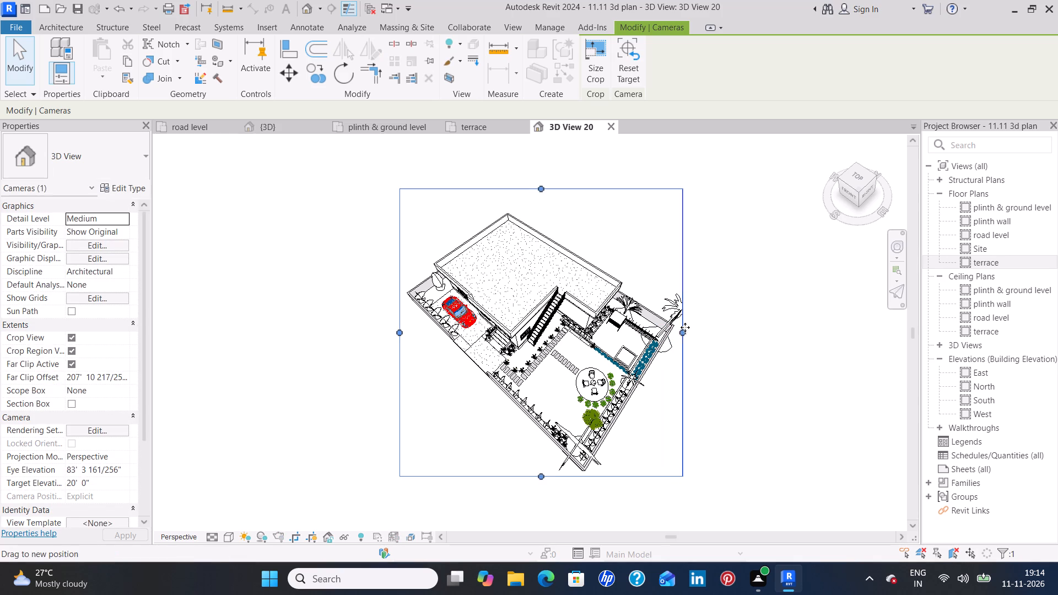
drag(685, 327, 708, 324)
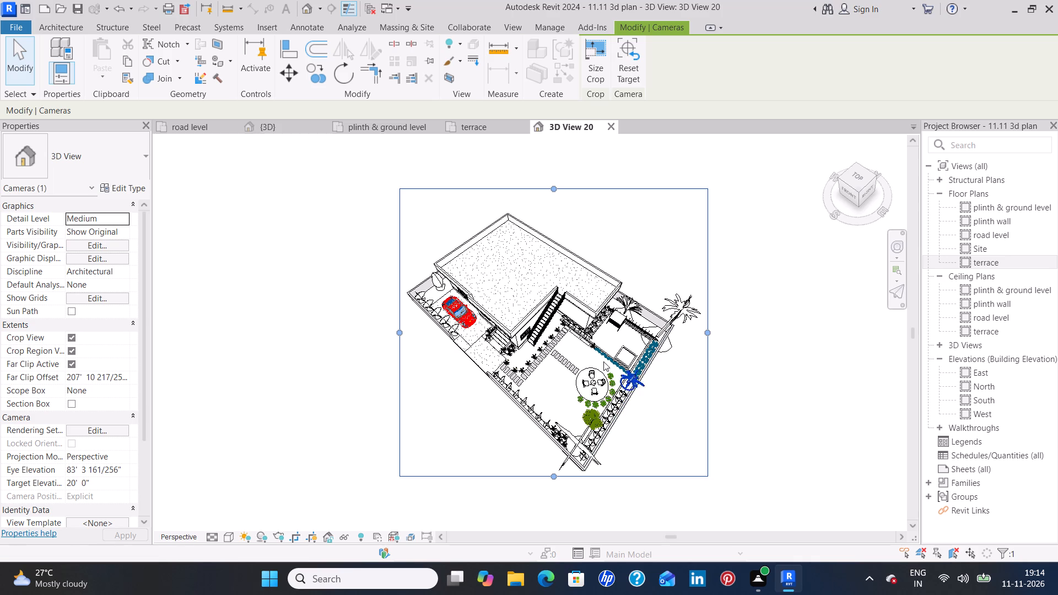
Fine-tune the aerial camera angle over the house and garden to an eye elevation of about 85'.
shift+middle_drag(595, 359, 596, 339)
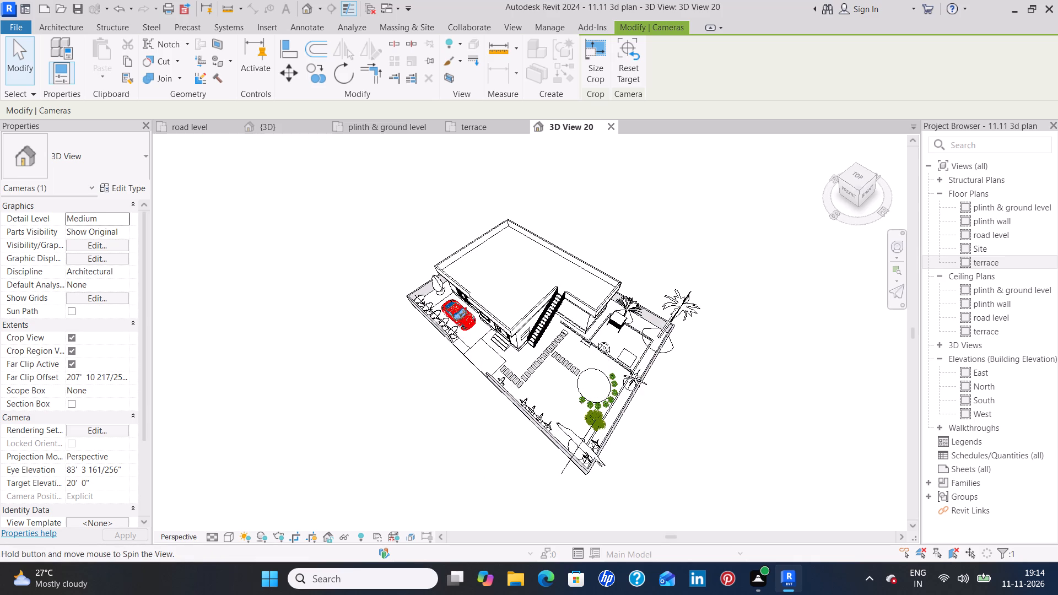
shift+middle_drag(596, 339, 600, 336)
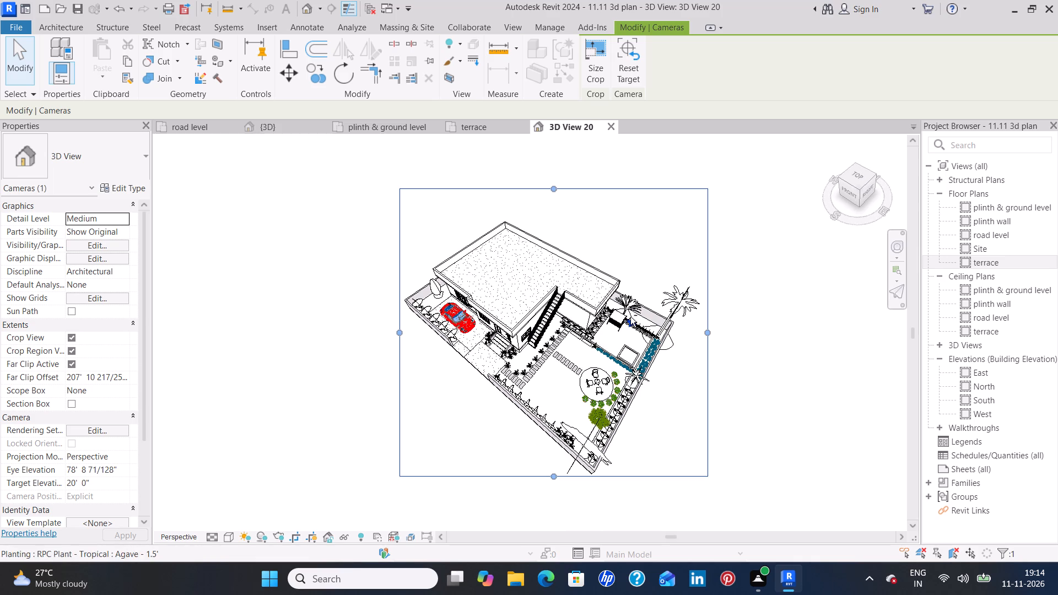
shift+middle_drag(630, 317, 613, 353)
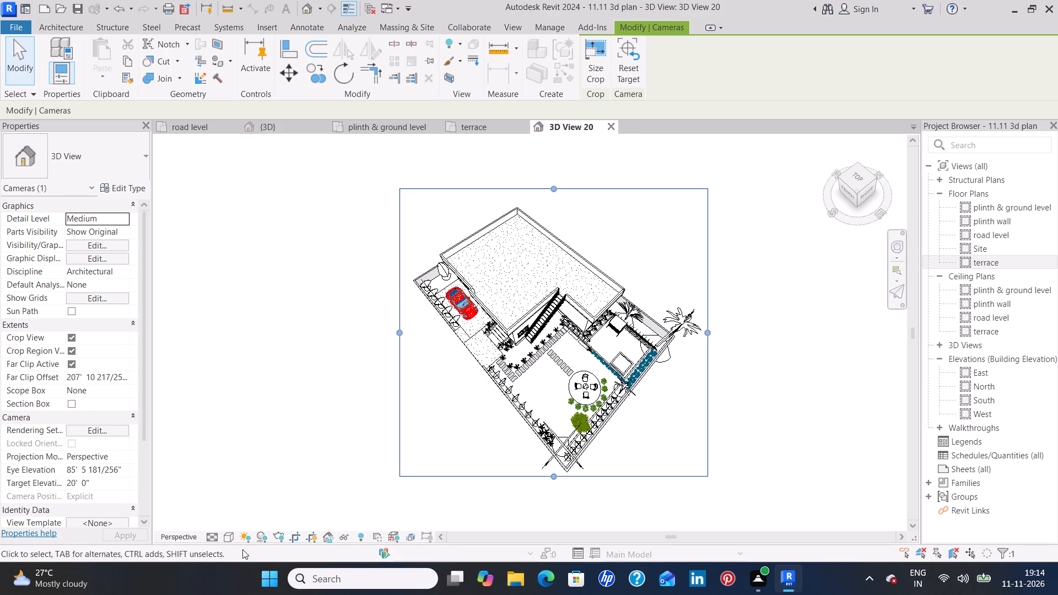
Set the aerial camera view's visual style to Realistic.
click(228, 537)
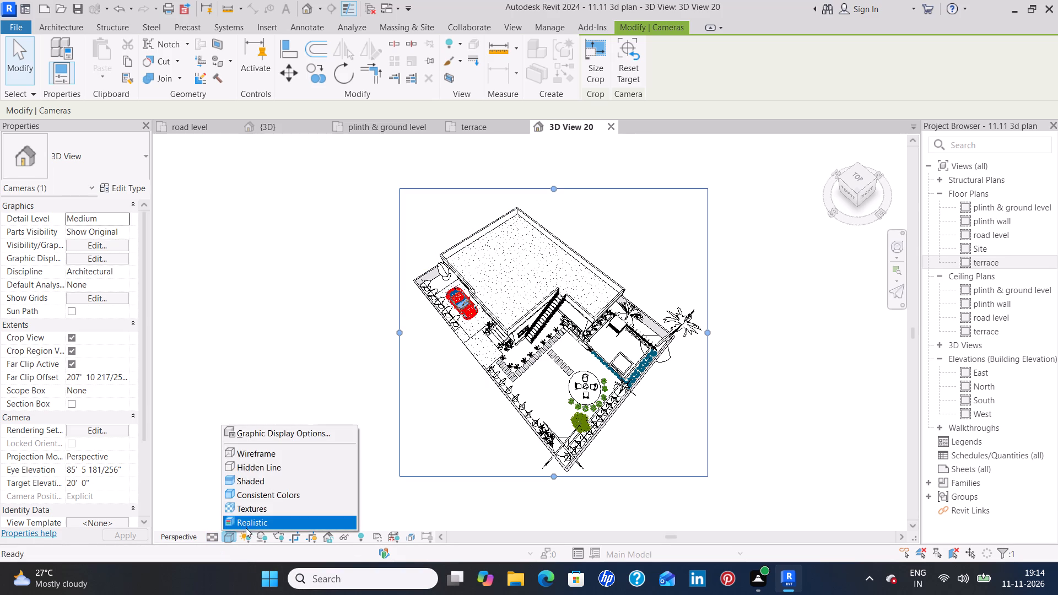
click(246, 526)
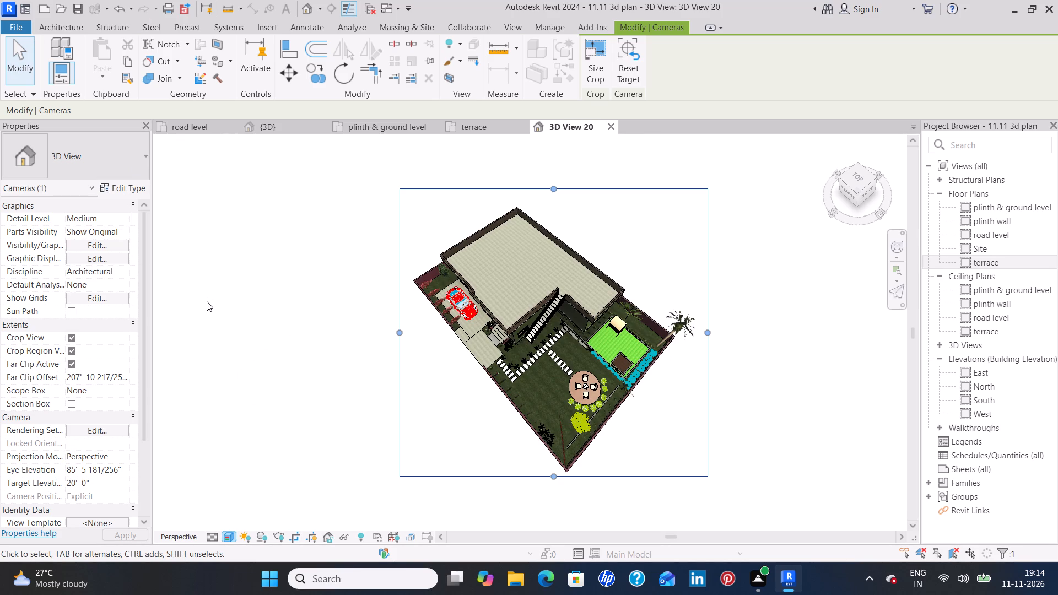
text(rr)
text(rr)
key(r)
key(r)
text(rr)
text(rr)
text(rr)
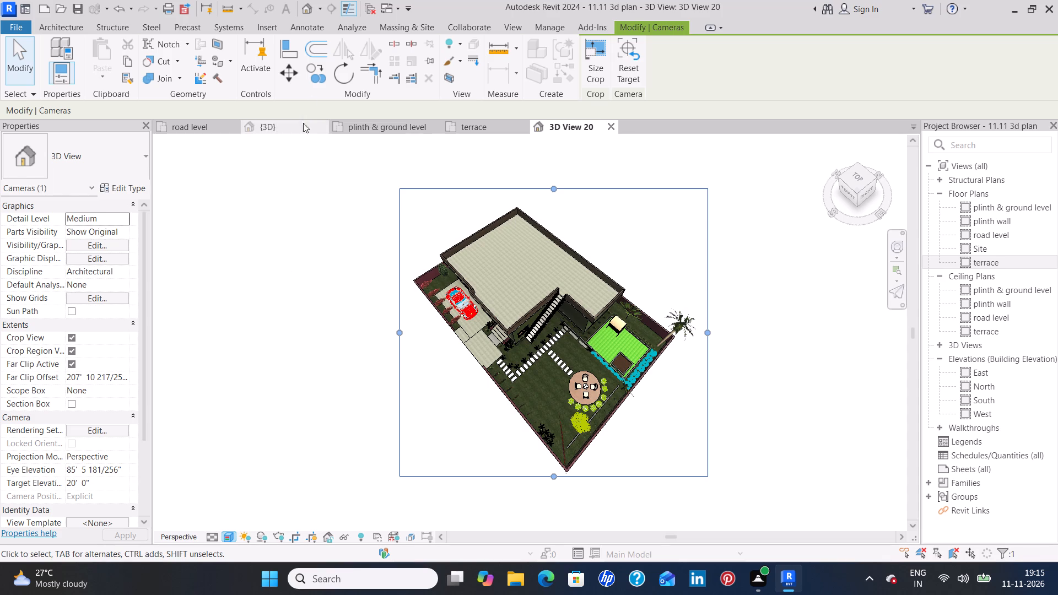
Render the aerial camera view at Medium quality with printer resolution of 300 DPI.
click(517, 25)
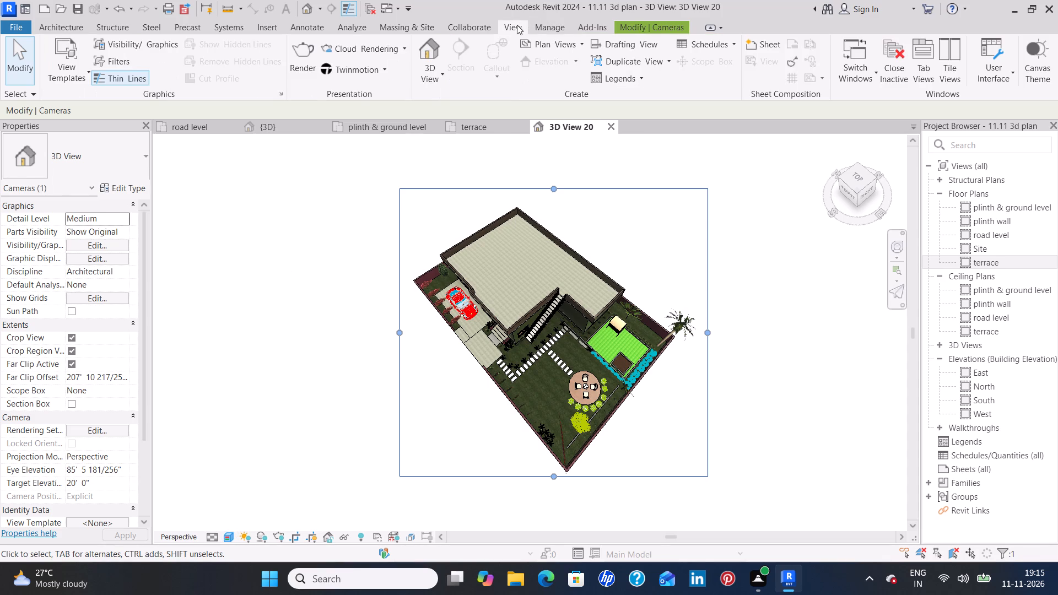
click(300, 62)
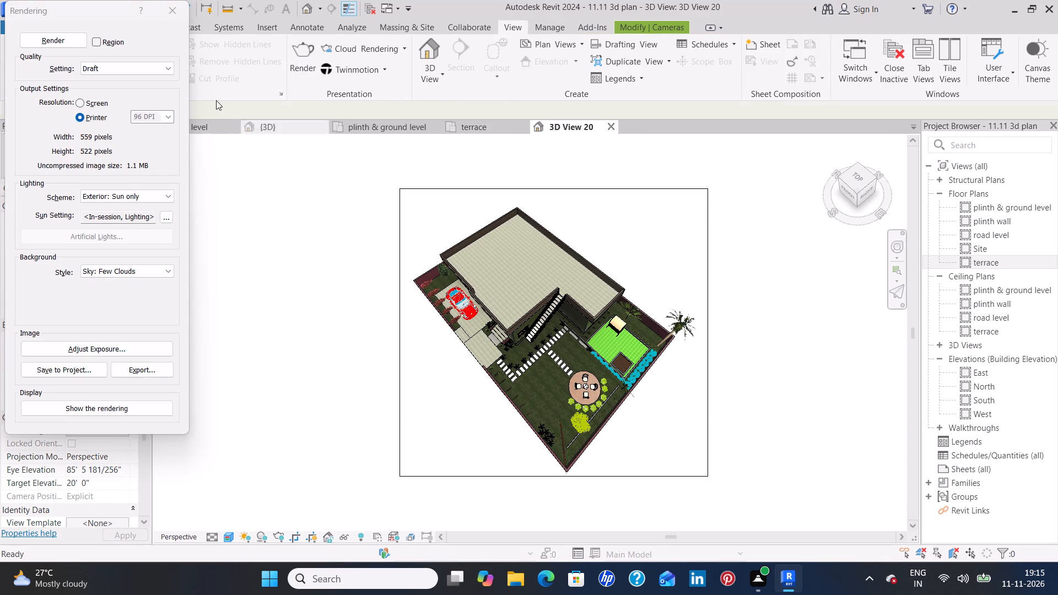
click(156, 72)
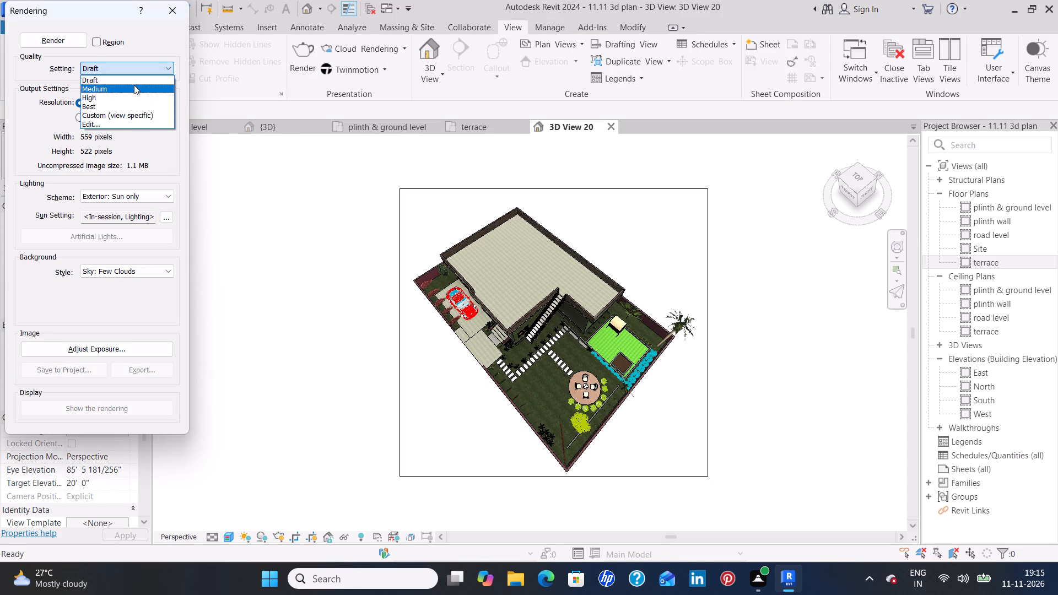
click(134, 85)
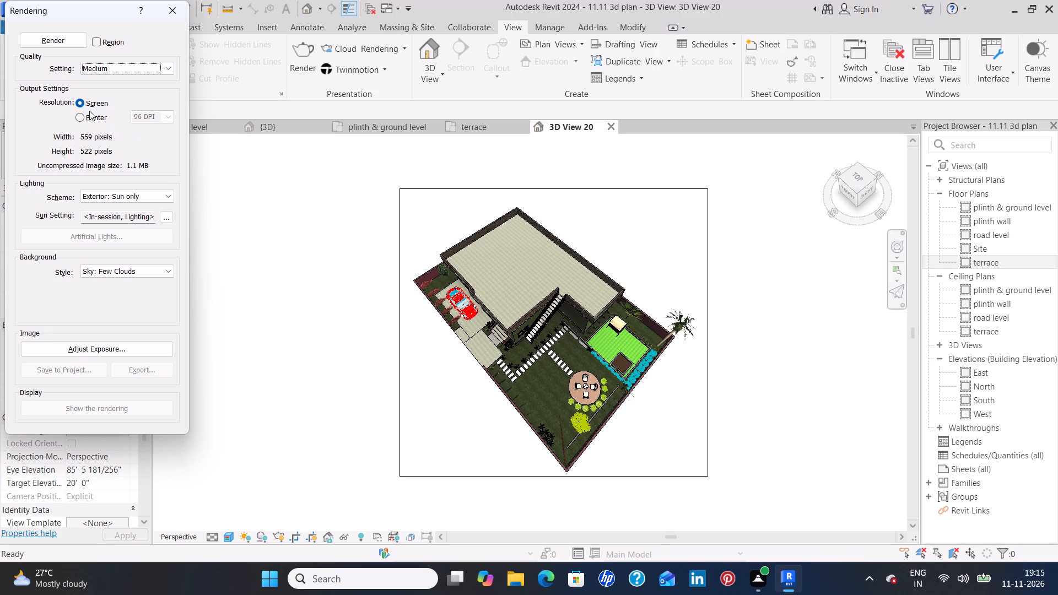
click(82, 115)
click(165, 118)
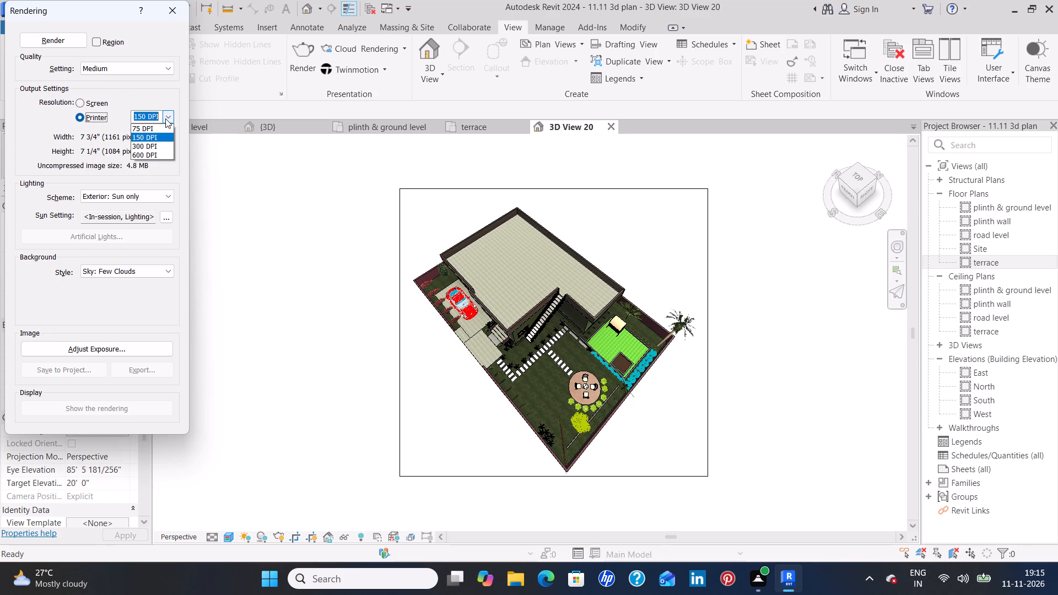
click(162, 143)
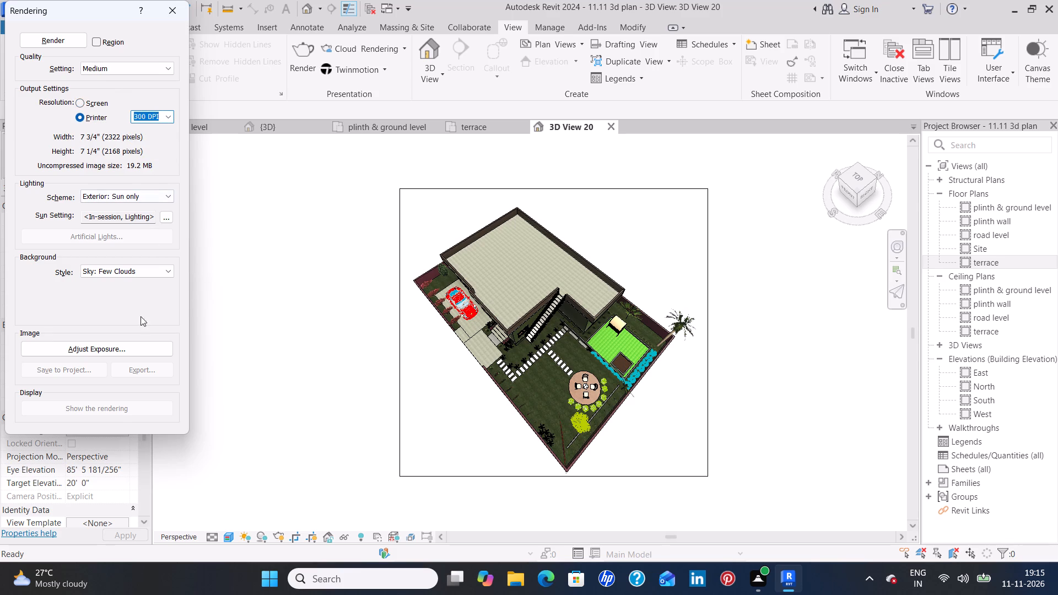
click(52, 42)
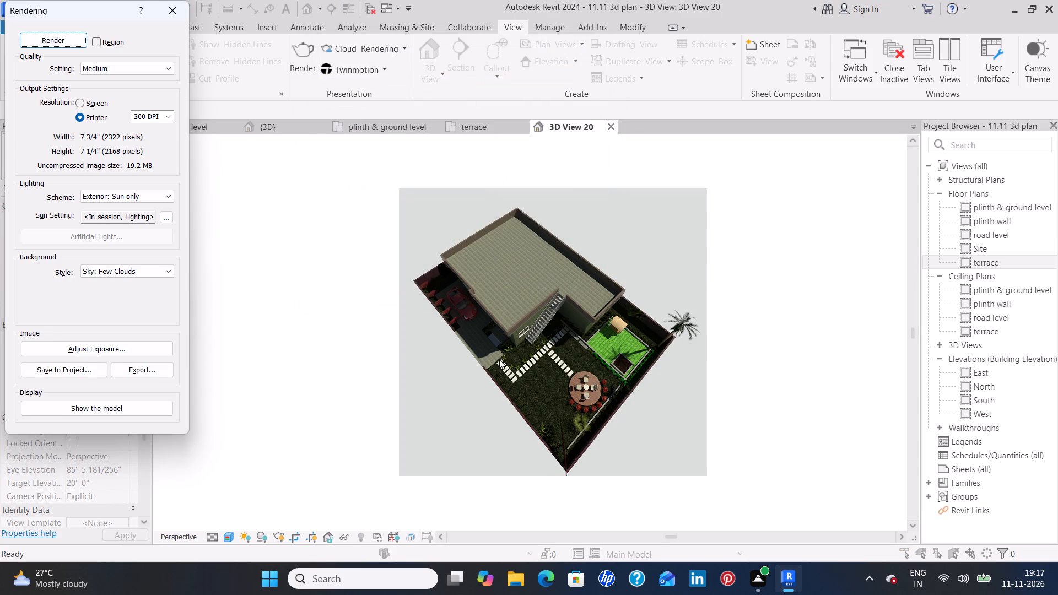
Examine the rendered image up close, covering the parked car, roof, stair, stepping-stone path, round patio and play area.
scroll(471, 306, up, 10)
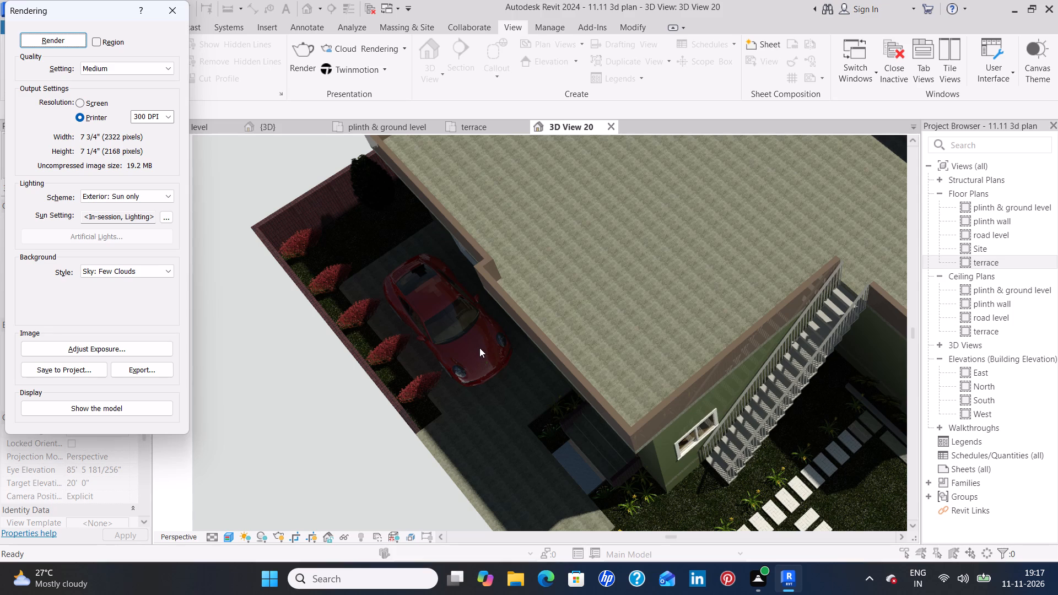
scroll(472, 349, down, 4)
middle_drag(746, 412, 730, 354)
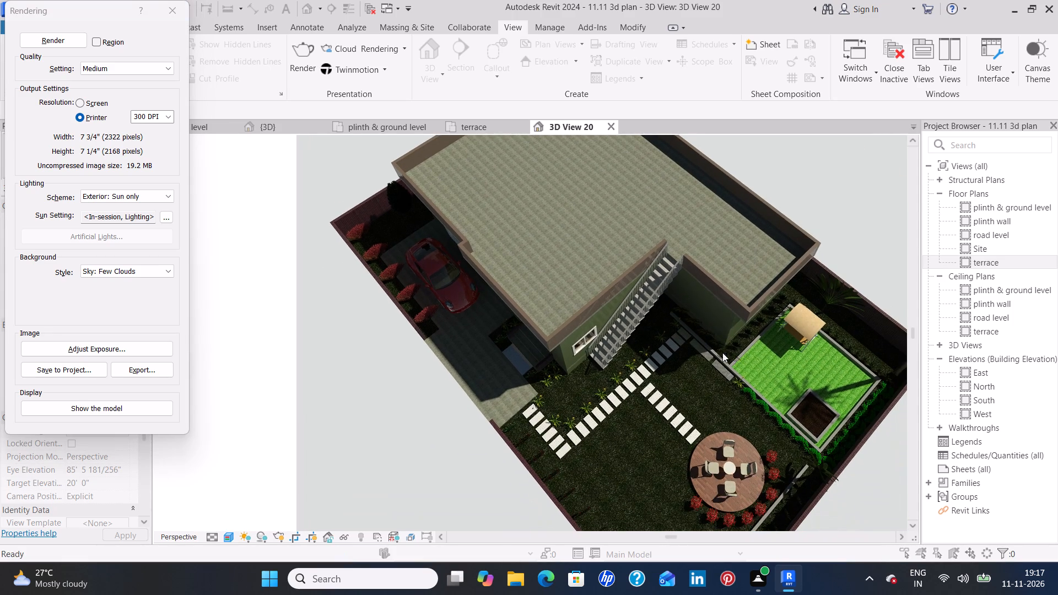
scroll(716, 339, down, 3)
scroll(735, 414, up, 10)
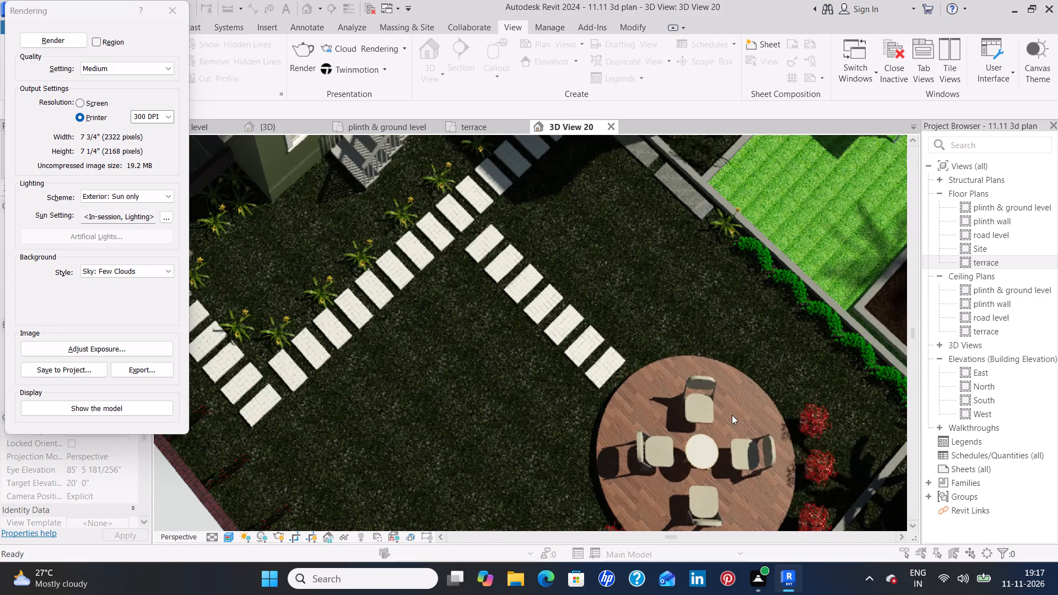
scroll(730, 393, down, 4)
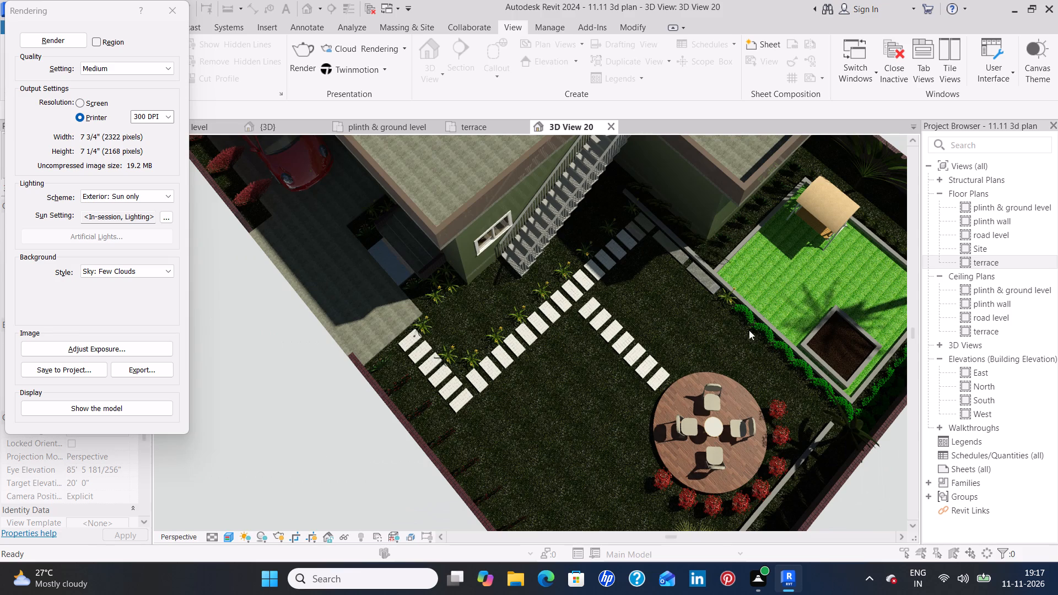
scroll(792, 276, down, 1)
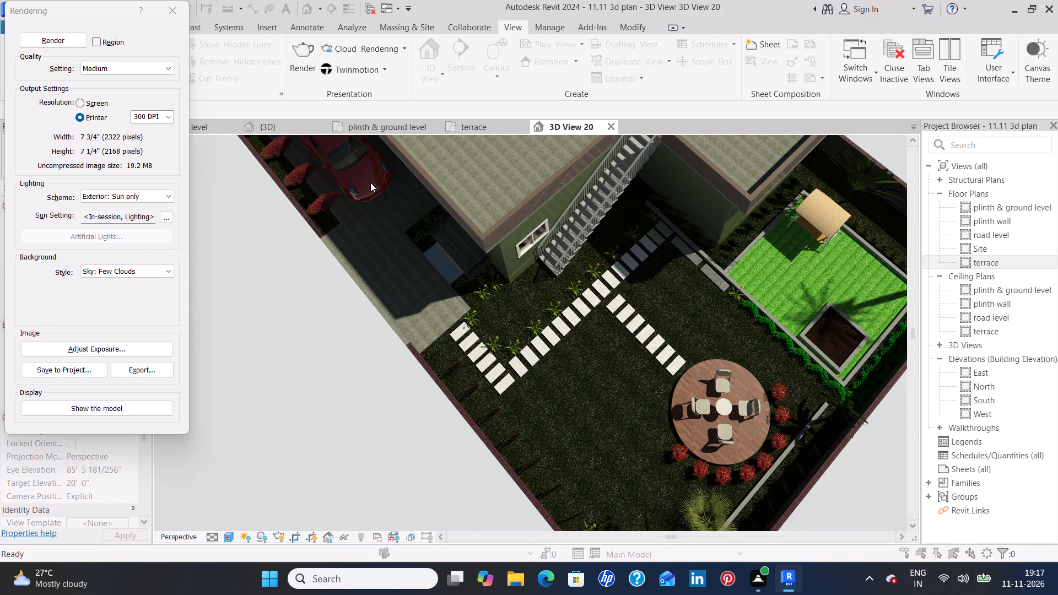
scroll(370, 182, up, 4)
middle_drag(370, 182, 498, 440)
scroll(487, 444, up, 3)
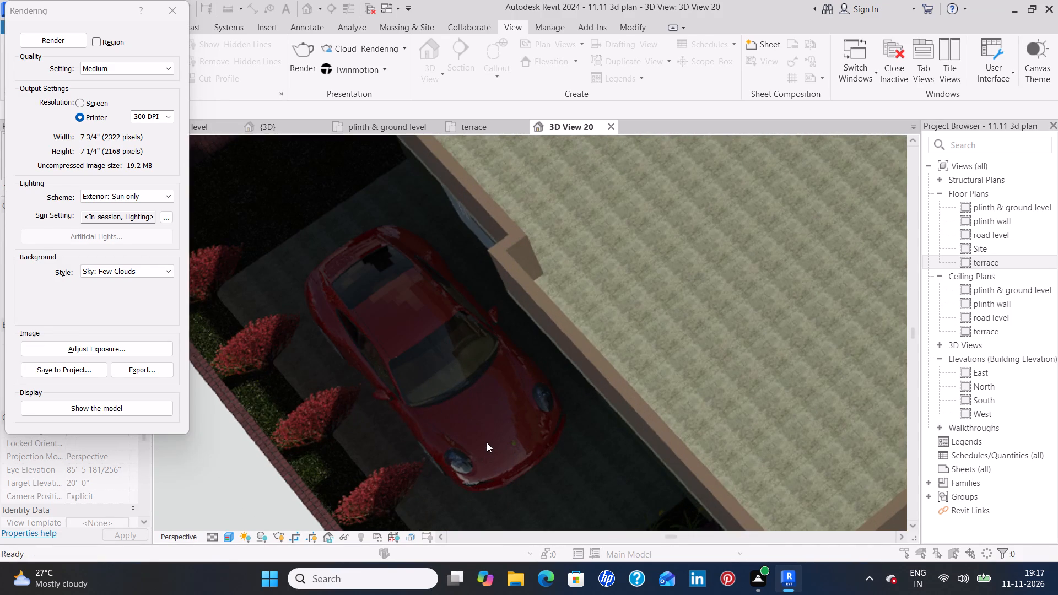
scroll(485, 442, down, 3)
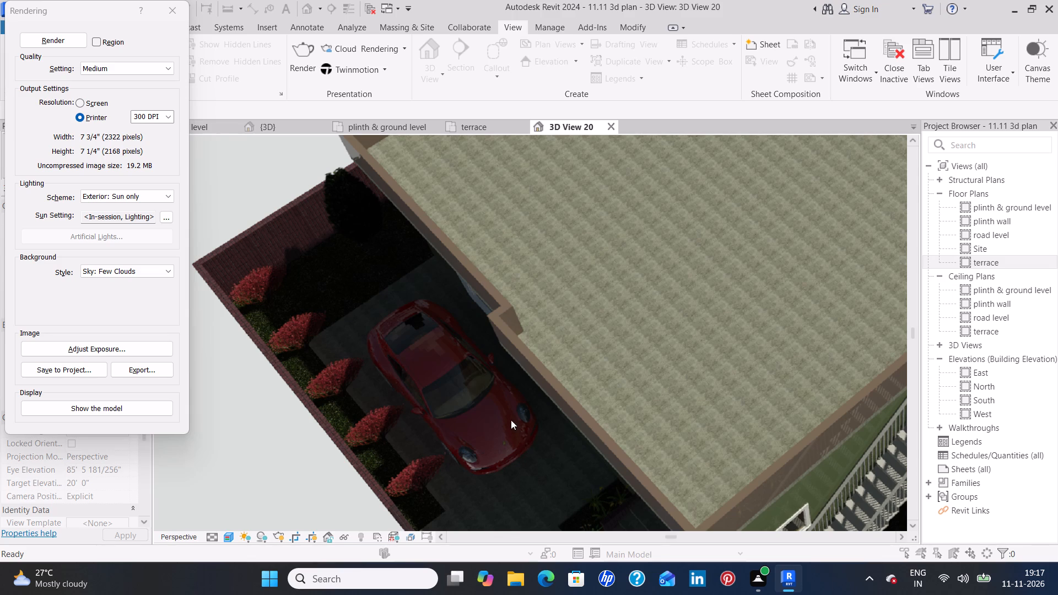
scroll(527, 373, down, 2)
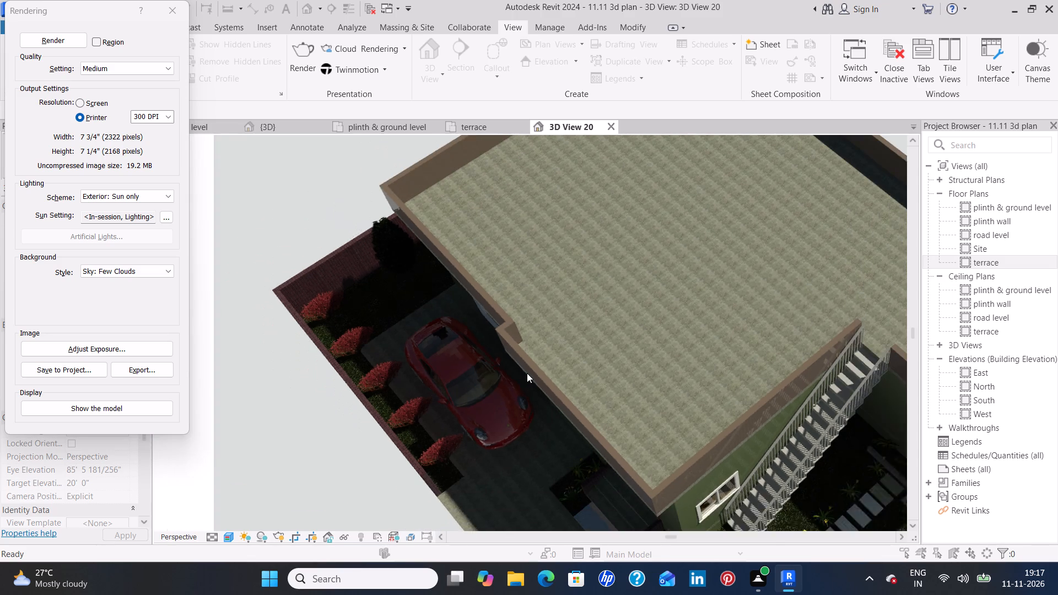
scroll(527, 373, down, 9)
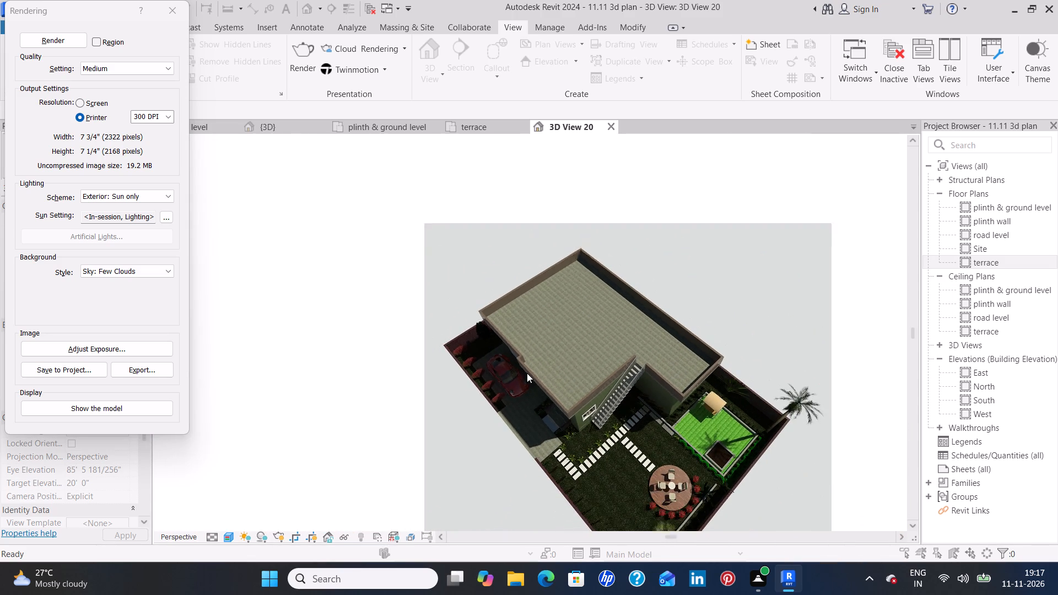
middle_drag(603, 420, 559, 321)
scroll(562, 308, up, 3)
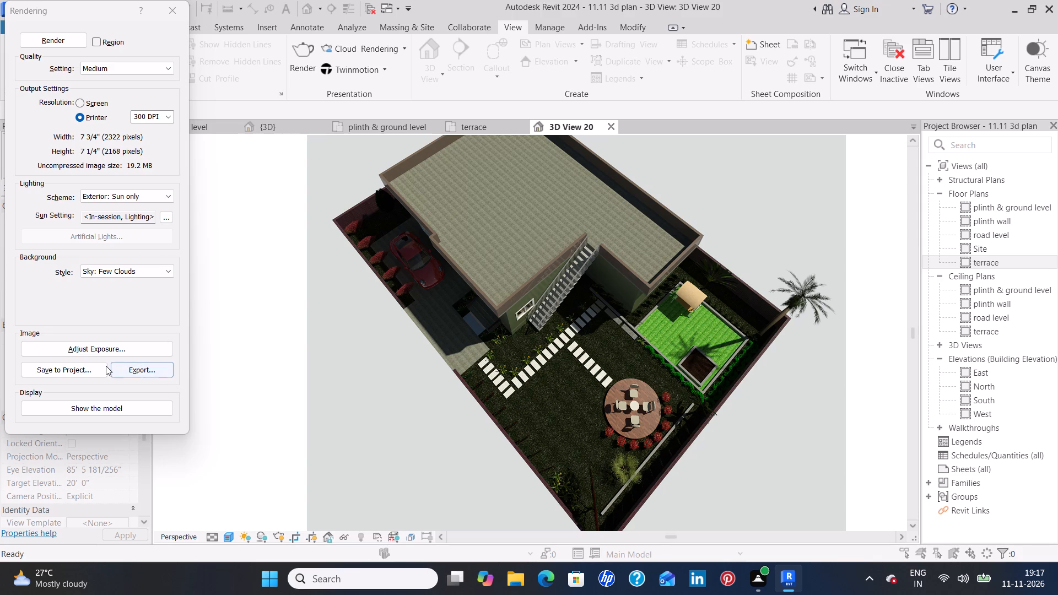
Export the rendering to the Desktop as a JPEG image named 3D View 11.11 5.
click(125, 365)
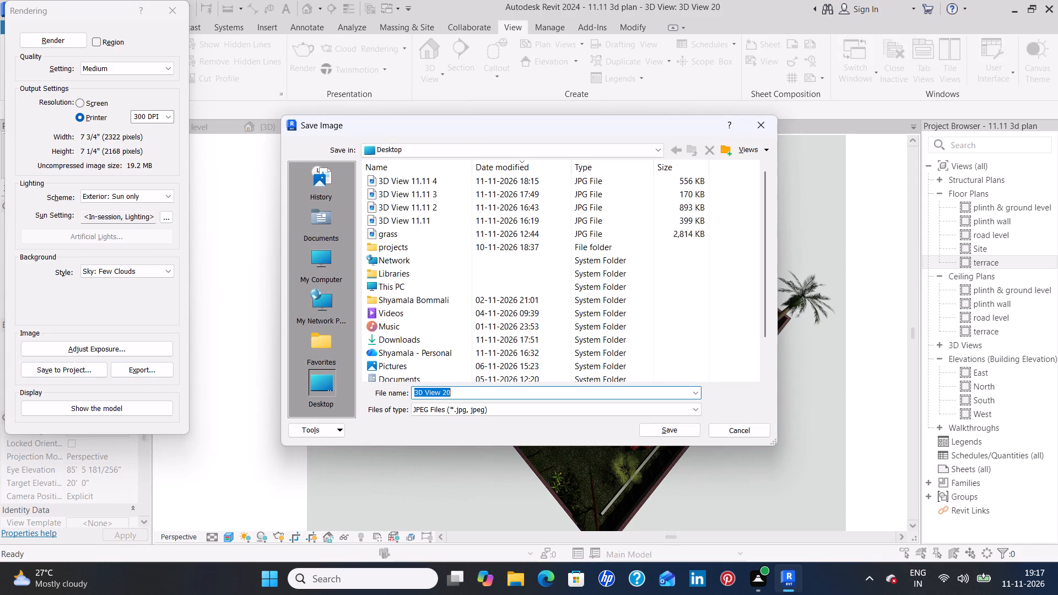
click(463, 393)
key(BackSpace)
key(BackSpace)
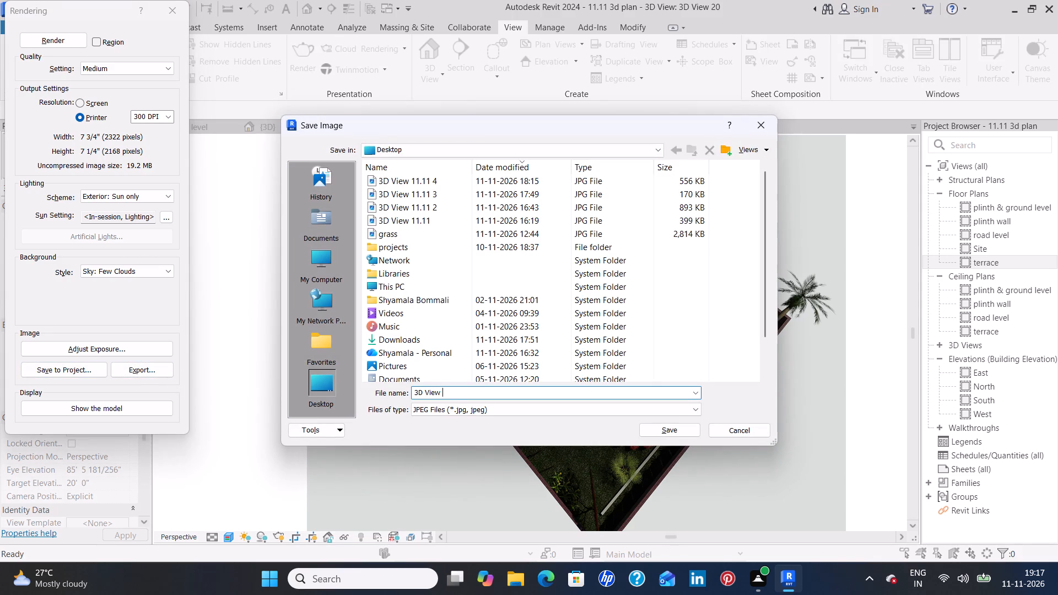
text(11)
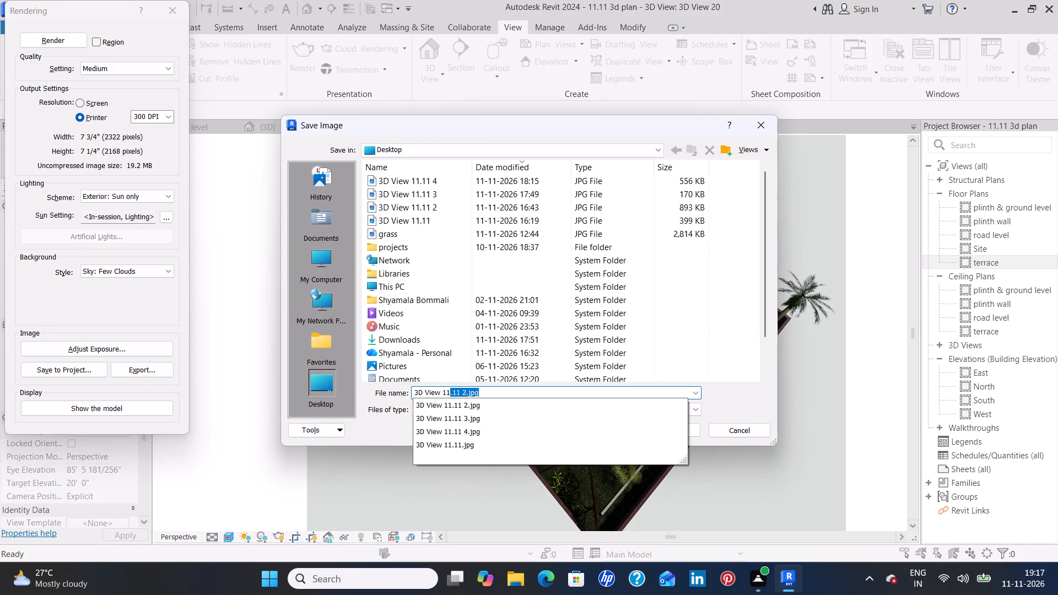
text(.1)
key(1)
key(space)
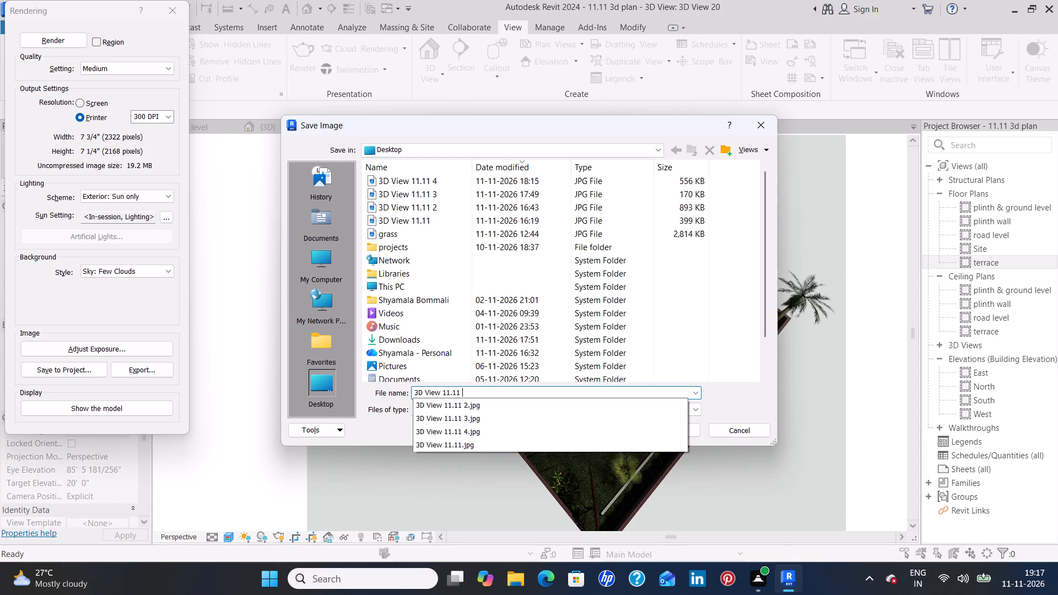
key(5)
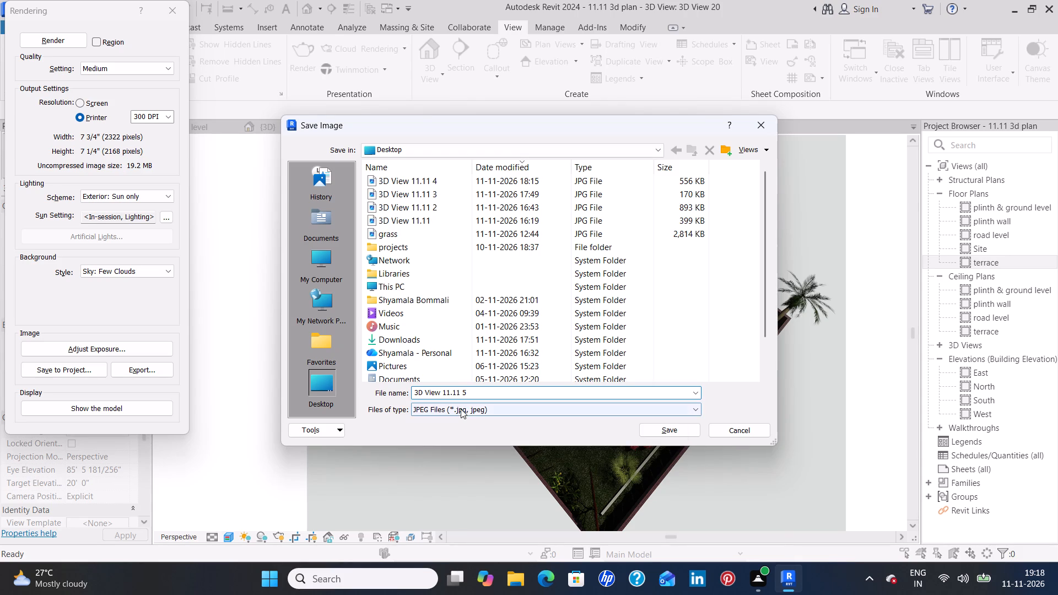
click(660, 432)
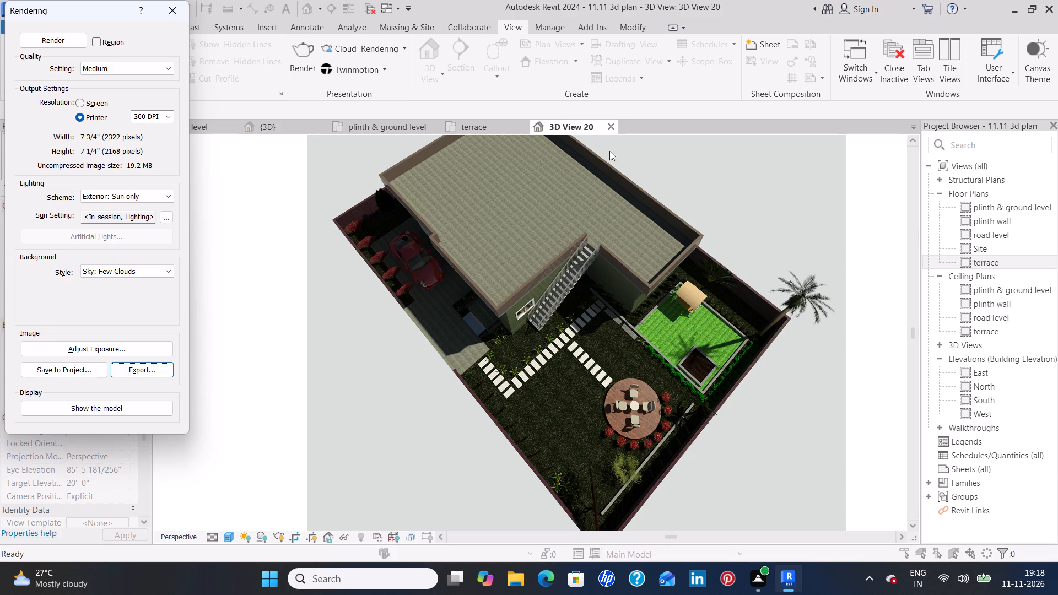
Close the rendered camera view without saving the project.
click(611, 129)
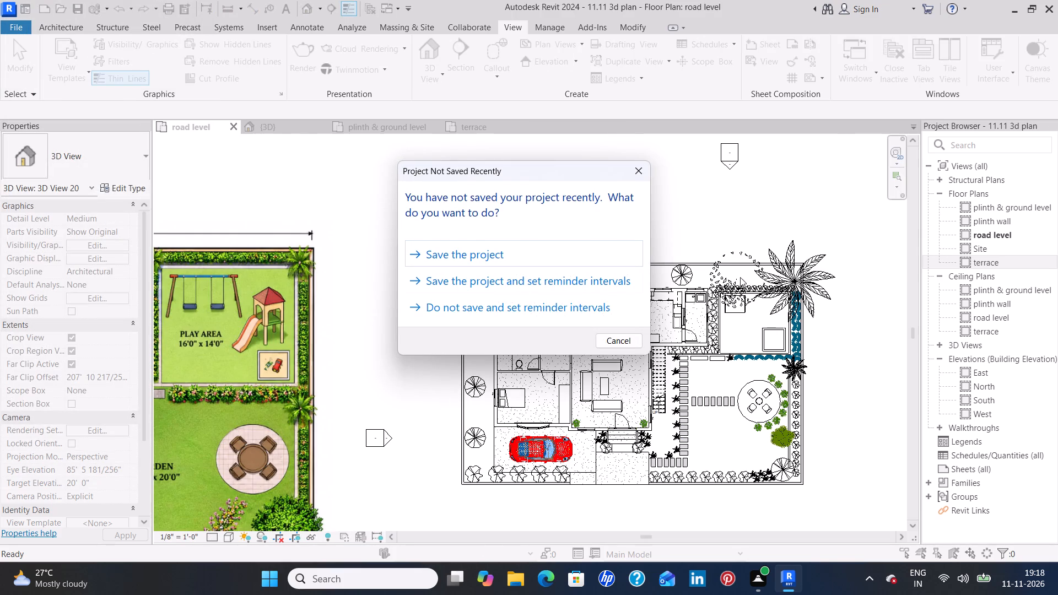
click(633, 169)
Delete the coloured reference plan image from the road level floor plan.
scroll(696, 282, down, 3)
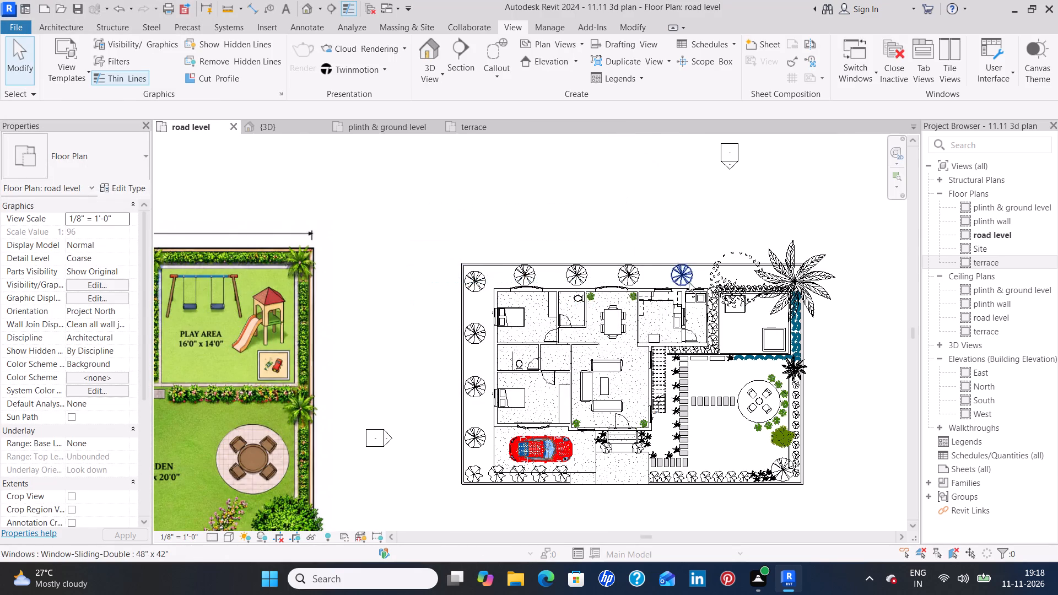
middle_drag(458, 309, 512, 262)
click(403, 290)
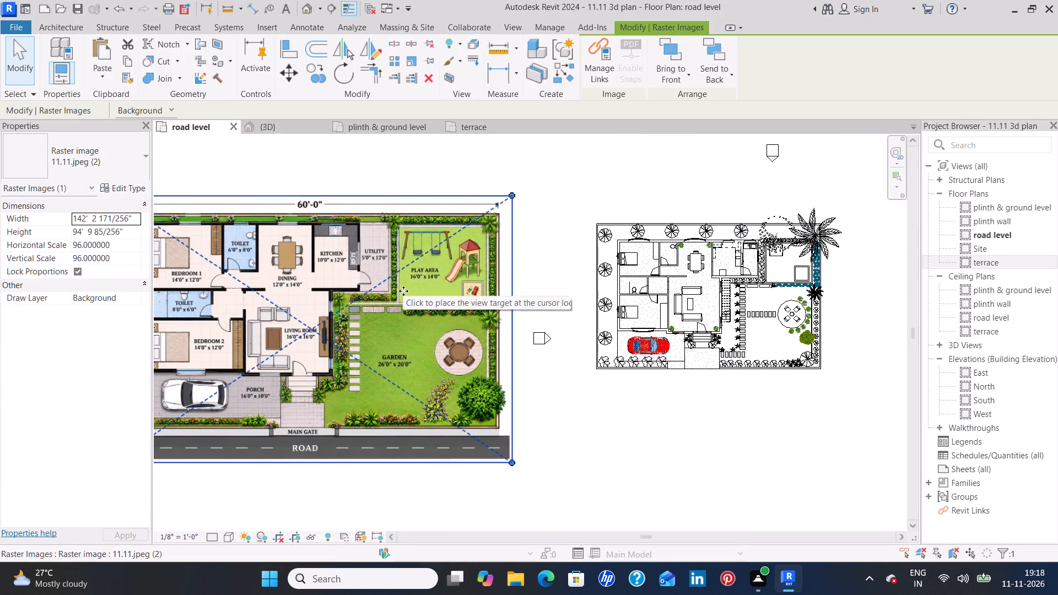
key(Delete)
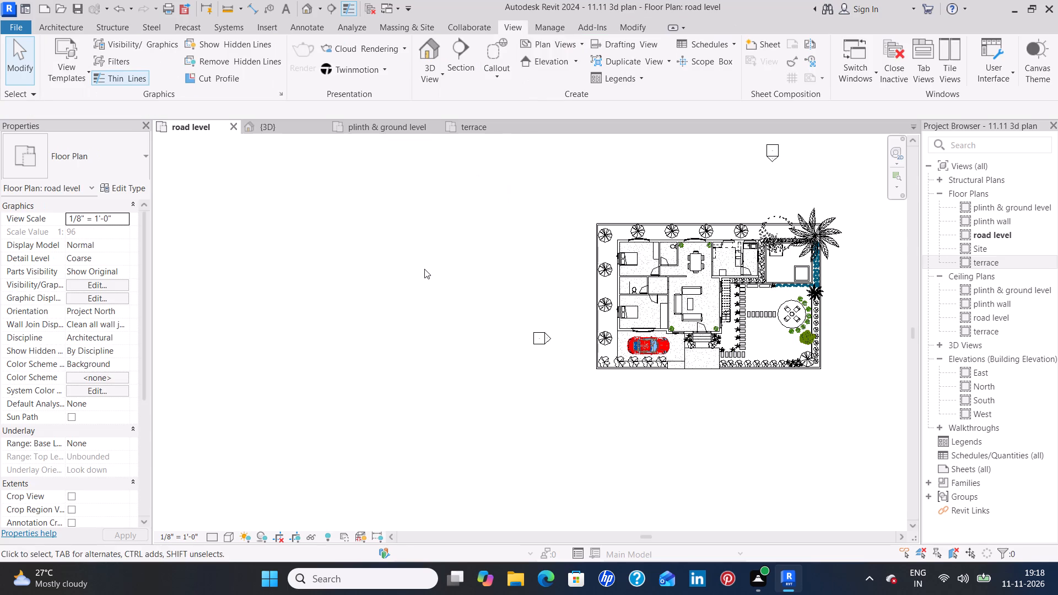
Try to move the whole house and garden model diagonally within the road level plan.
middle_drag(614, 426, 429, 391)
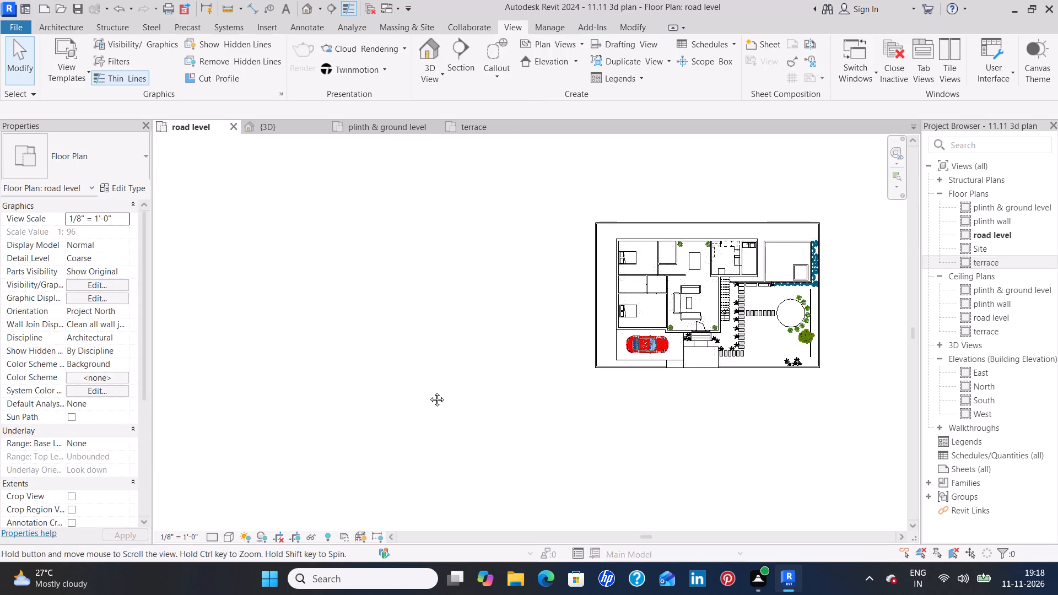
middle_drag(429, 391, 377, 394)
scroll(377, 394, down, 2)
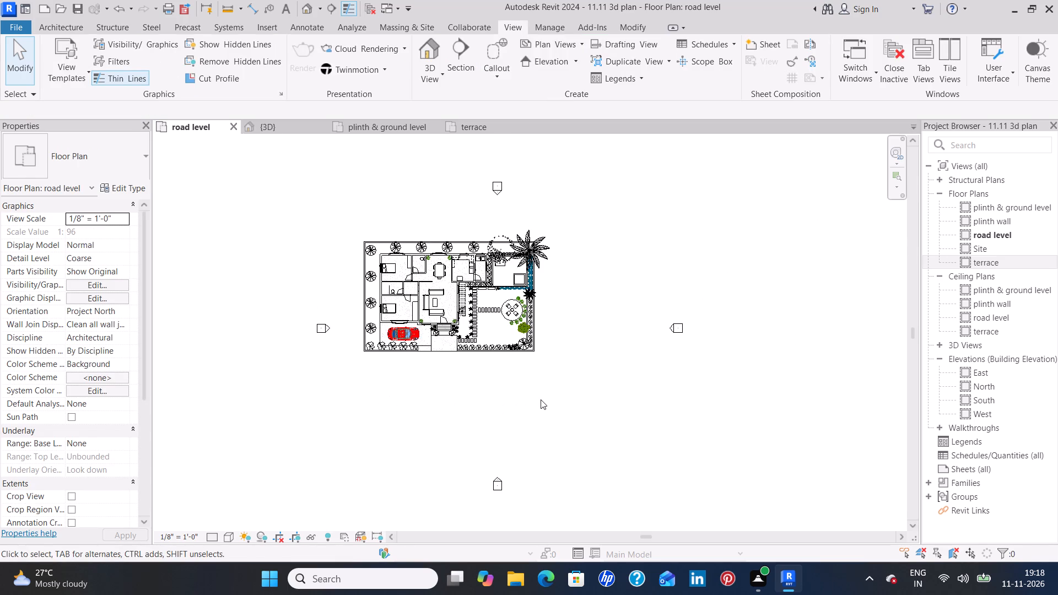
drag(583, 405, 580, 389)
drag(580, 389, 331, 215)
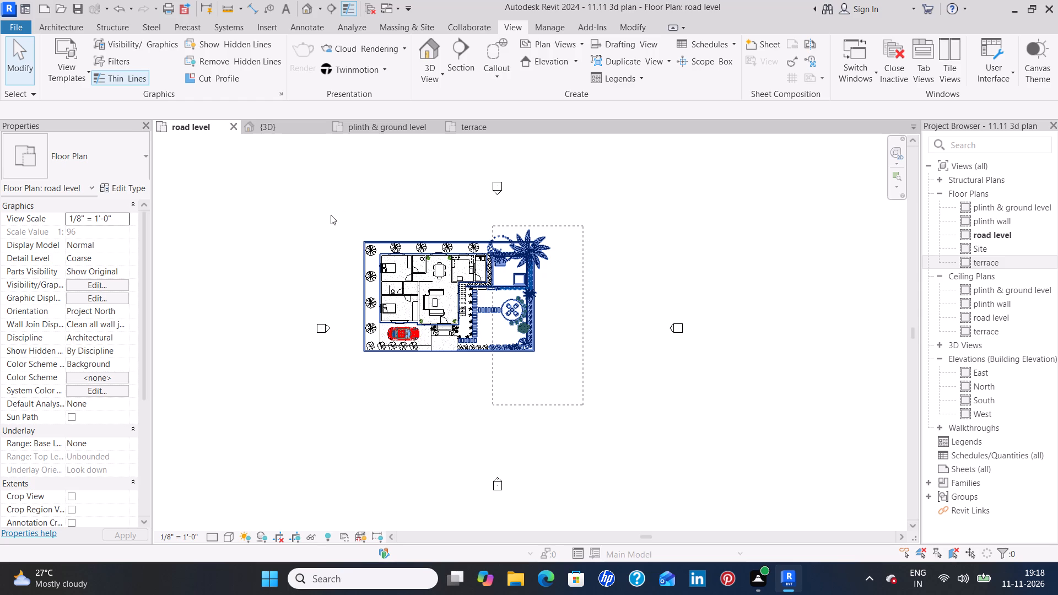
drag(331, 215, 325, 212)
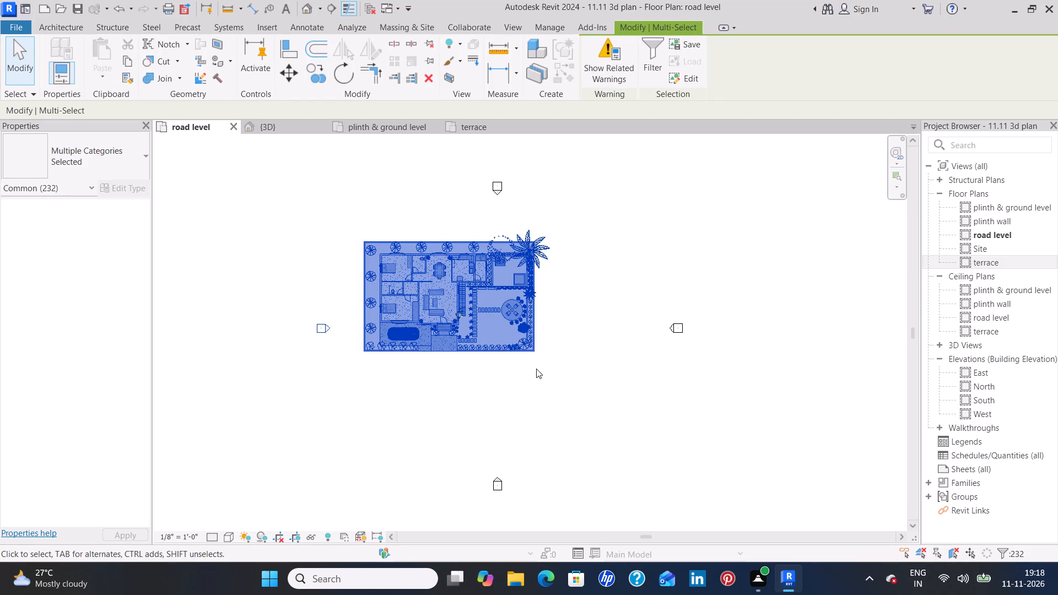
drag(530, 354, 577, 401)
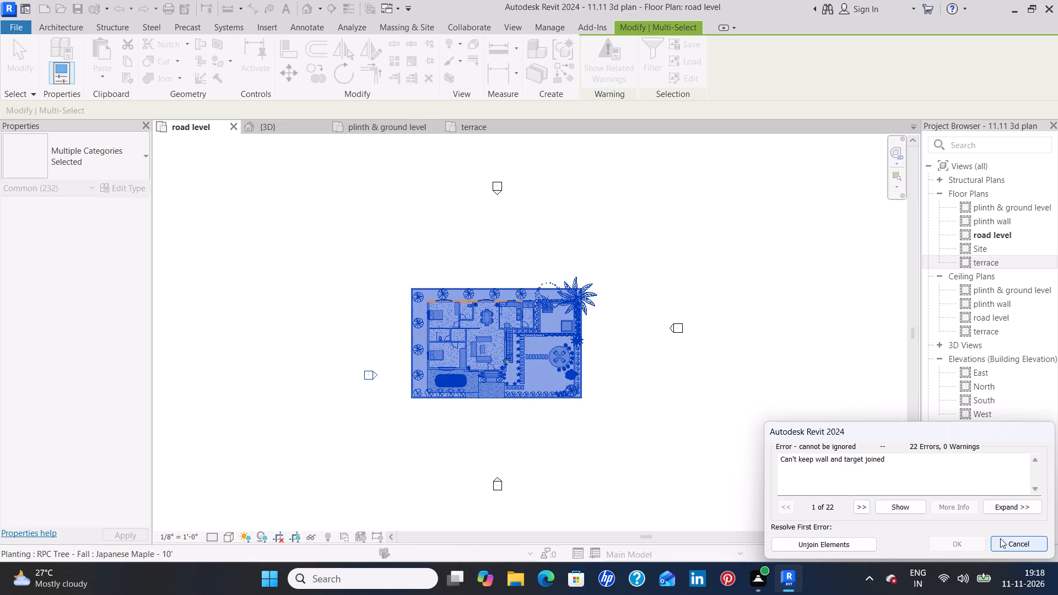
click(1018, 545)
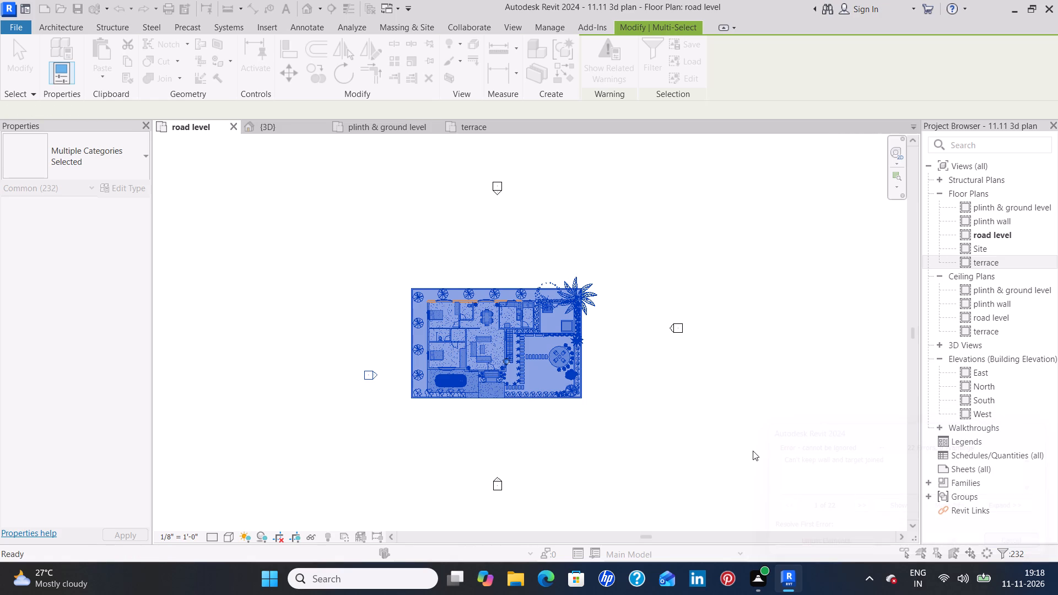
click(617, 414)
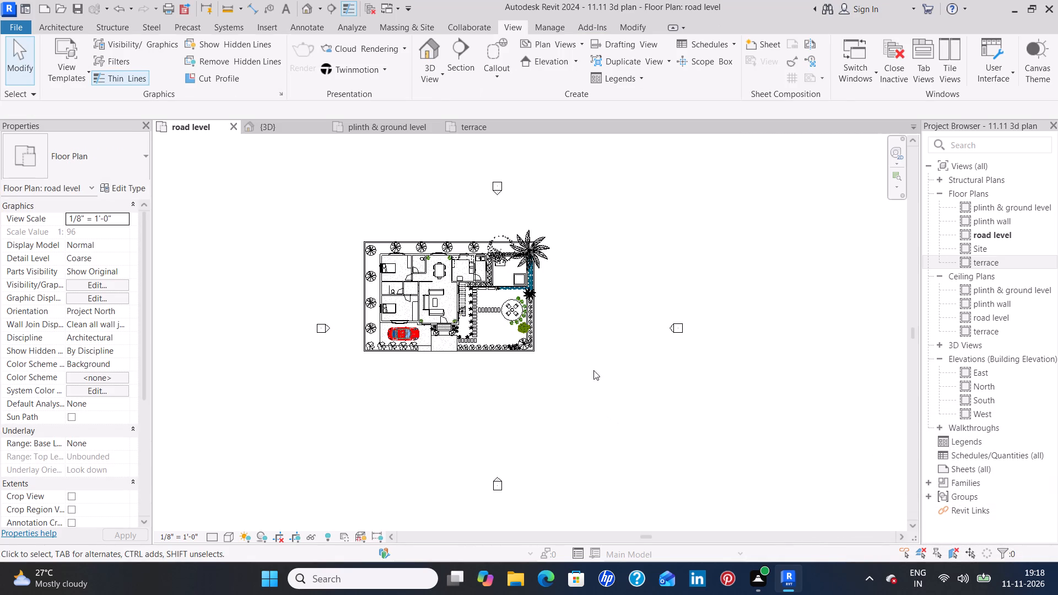
Delete the blue-green shrub nearest the lily in the hedge row along the play area's garden-side wall.
scroll(407, 305, up, 3)
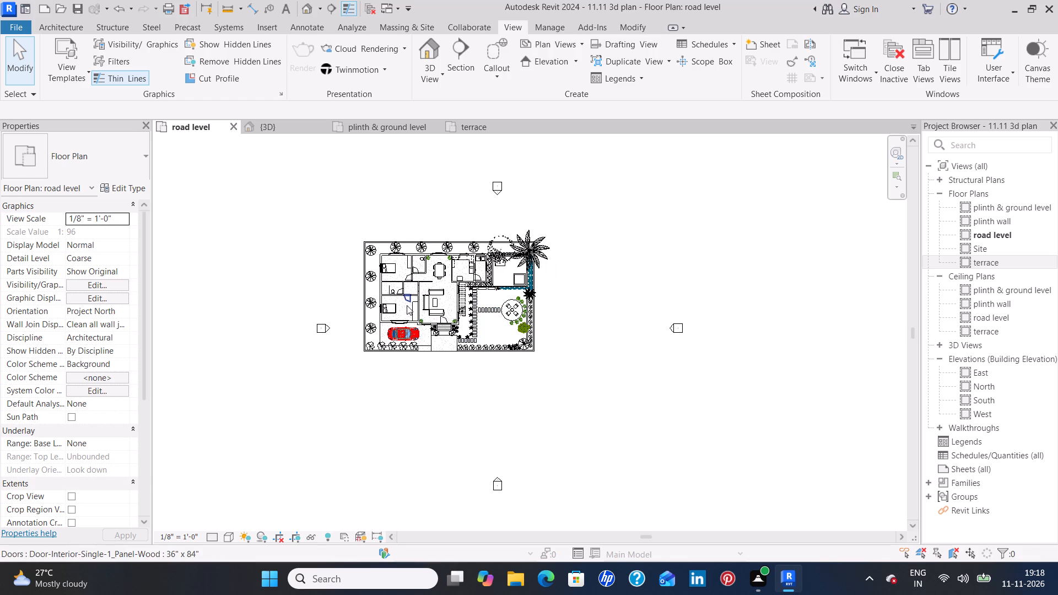
middle_drag(422, 284, 510, 420)
scroll(617, 437, up, 6)
middle_drag(620, 461, 602, 367)
scroll(602, 442, up, 2)
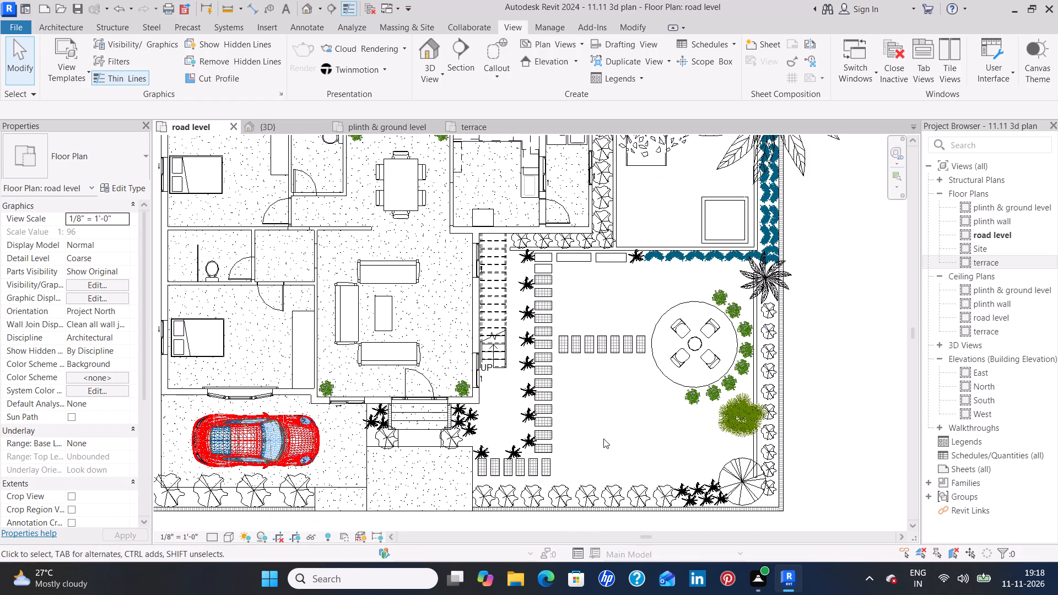
middle_drag(603, 439, 601, 390)
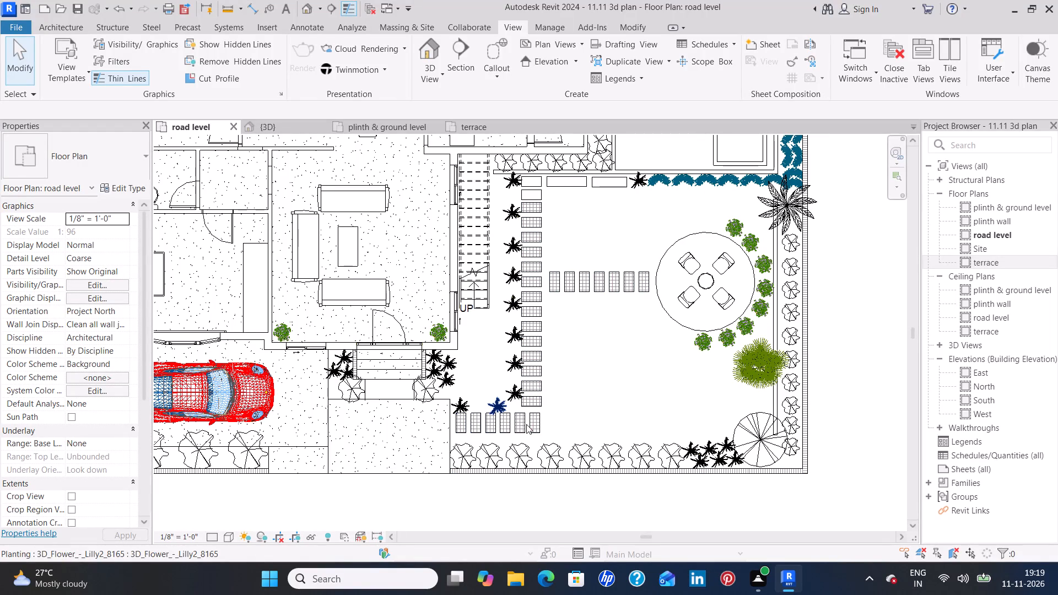
middle_drag(603, 204, 610, 232)
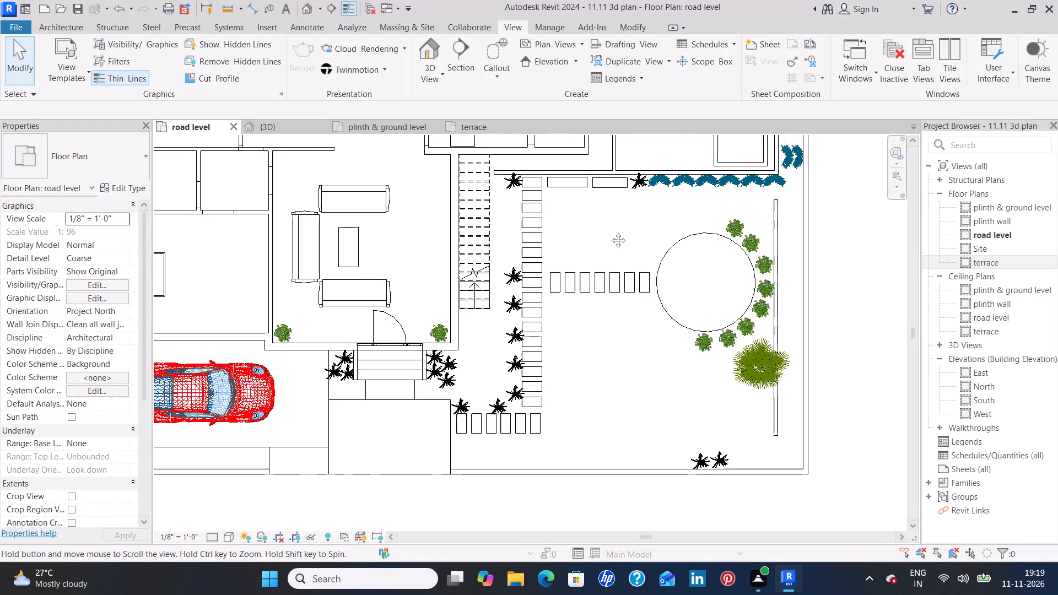
middle_drag(610, 232, 618, 259)
scroll(639, 228, up, 2)
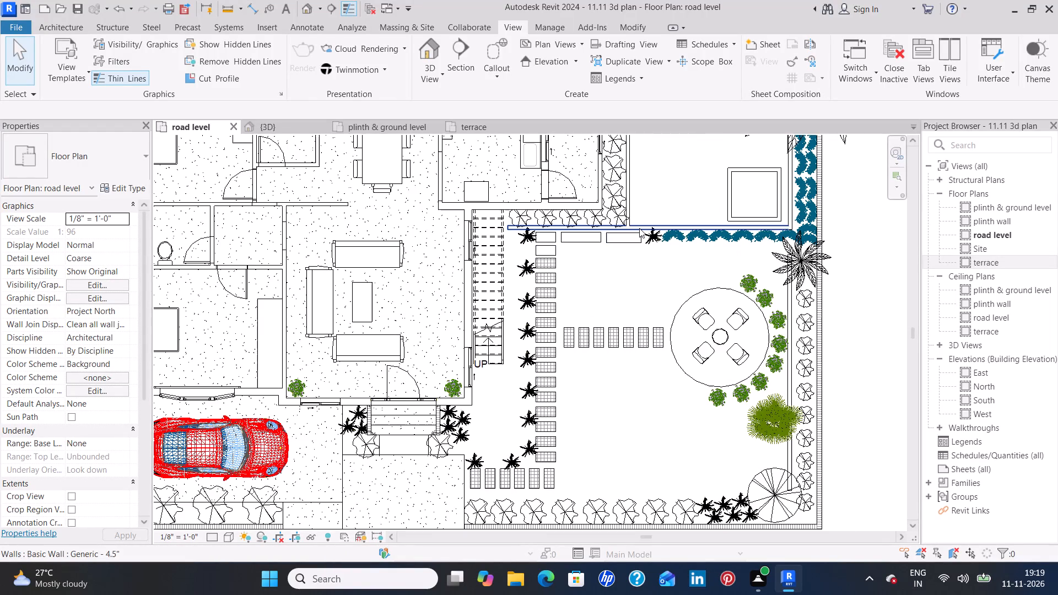
middle_drag(665, 214, 651, 254)
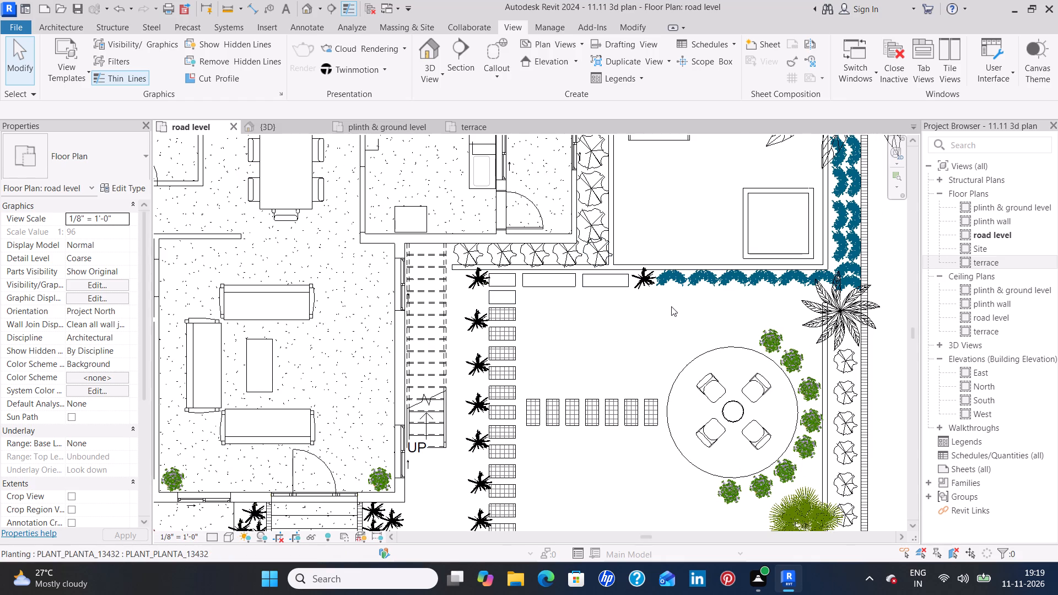
click(670, 274)
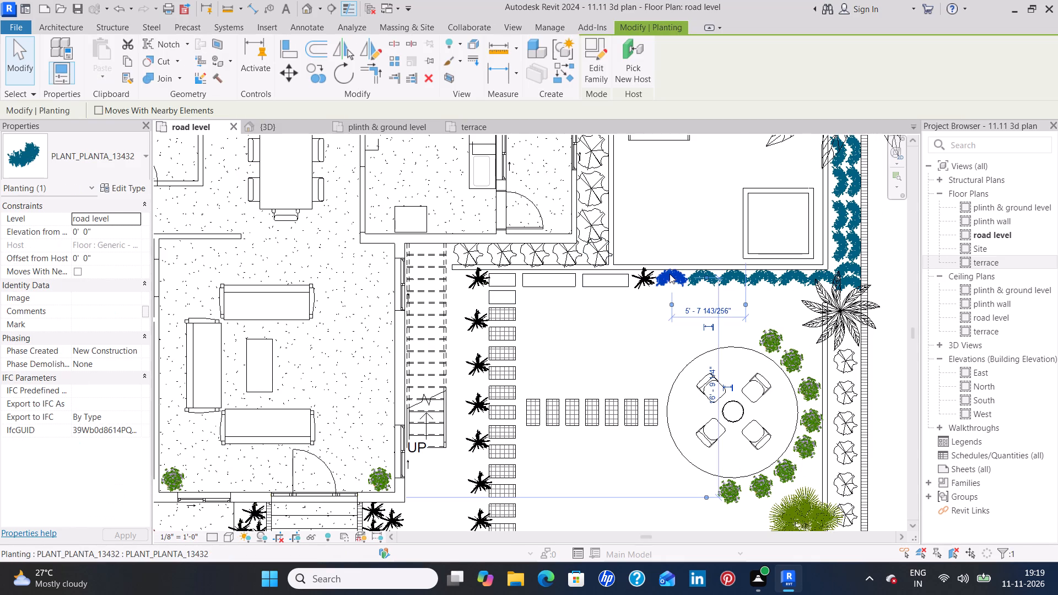
key(Delete)
Move the adjacent lily plant about 2'-3" along the wall into the gap beside the remaining blue-green shrubs.
click(646, 285)
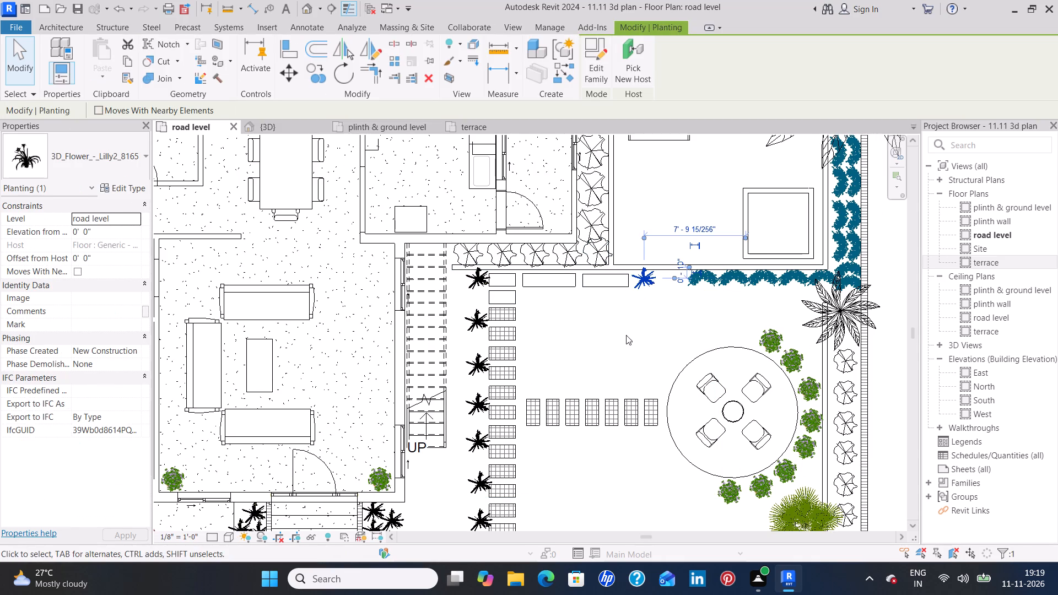
key(Right)
key(Right)
key(Right)
key(Right)
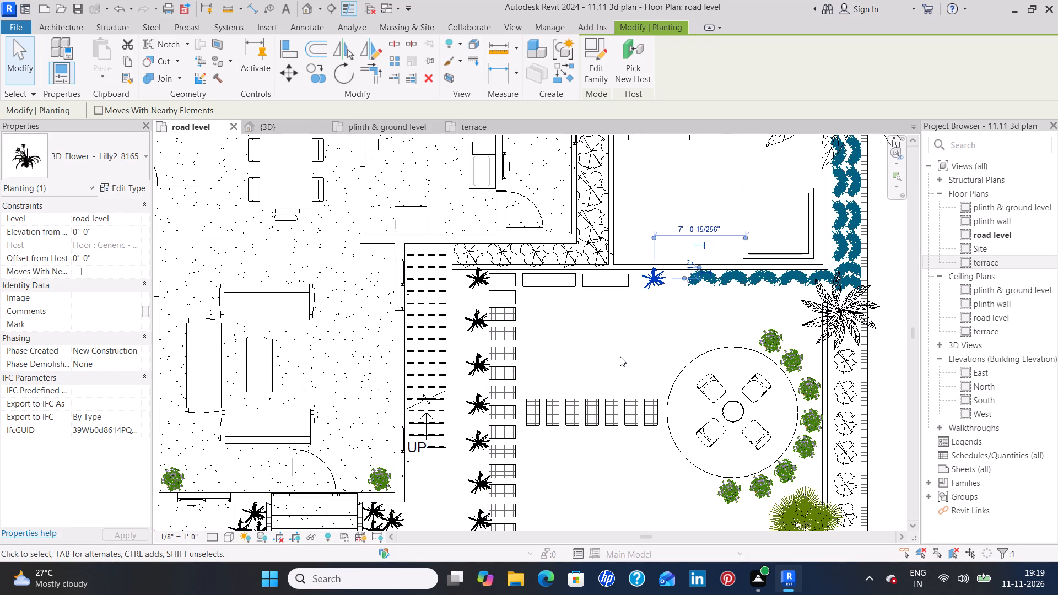
key(Right)
key(Right)
key(Right)
key(Right)
key(Right)
key(Right)
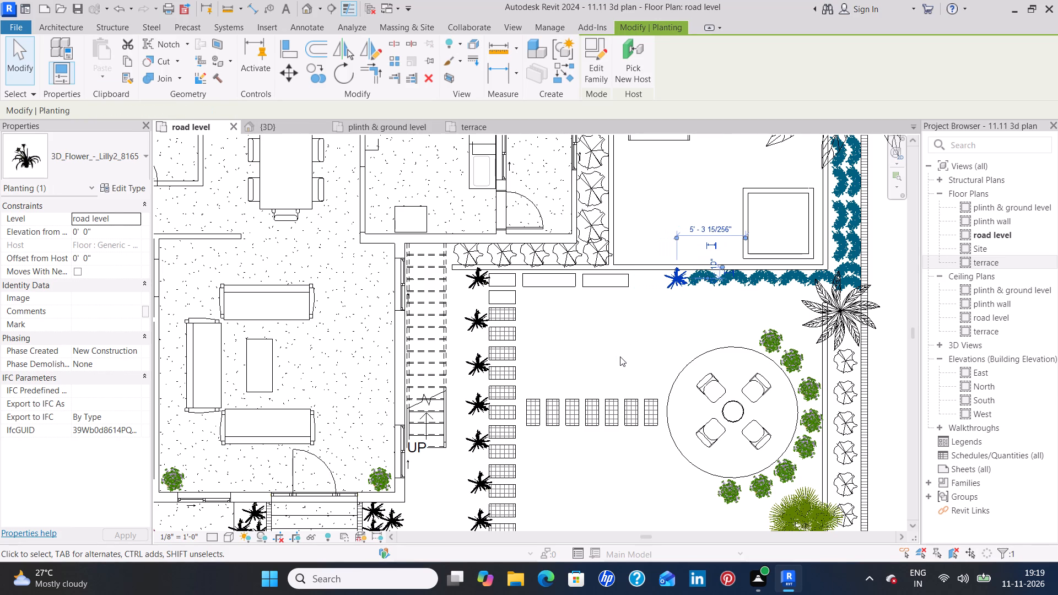
key(Left)
click(617, 354)
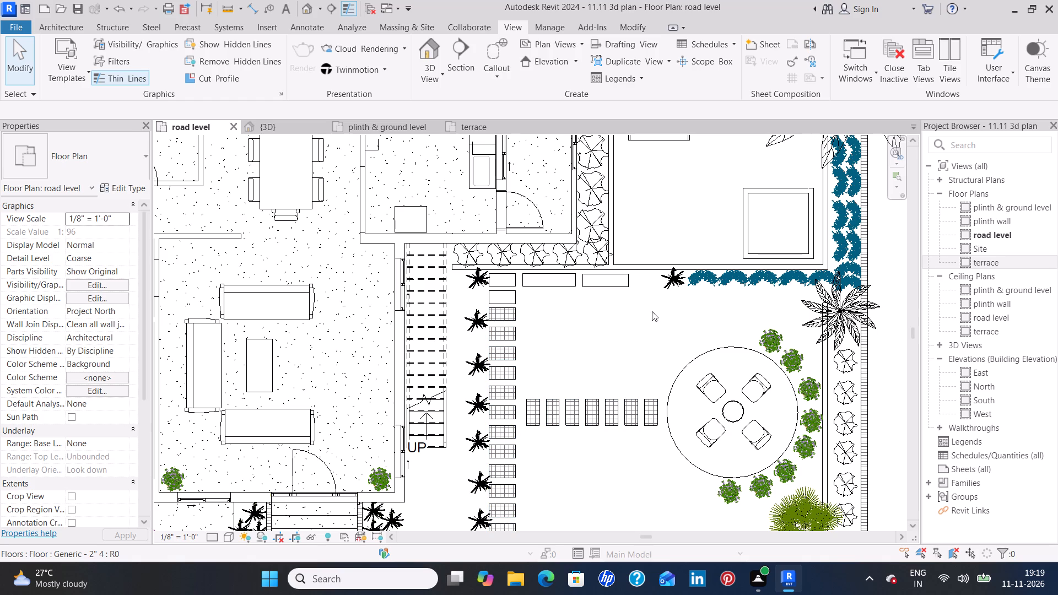
Add a rectangular slab about 2'-3" by 1'-0" to the Generic - 2" 2 floor boundary, between the last paving slab and the lily.
scroll(639, 279, up, 4)
middle_drag(639, 282, 601, 332)
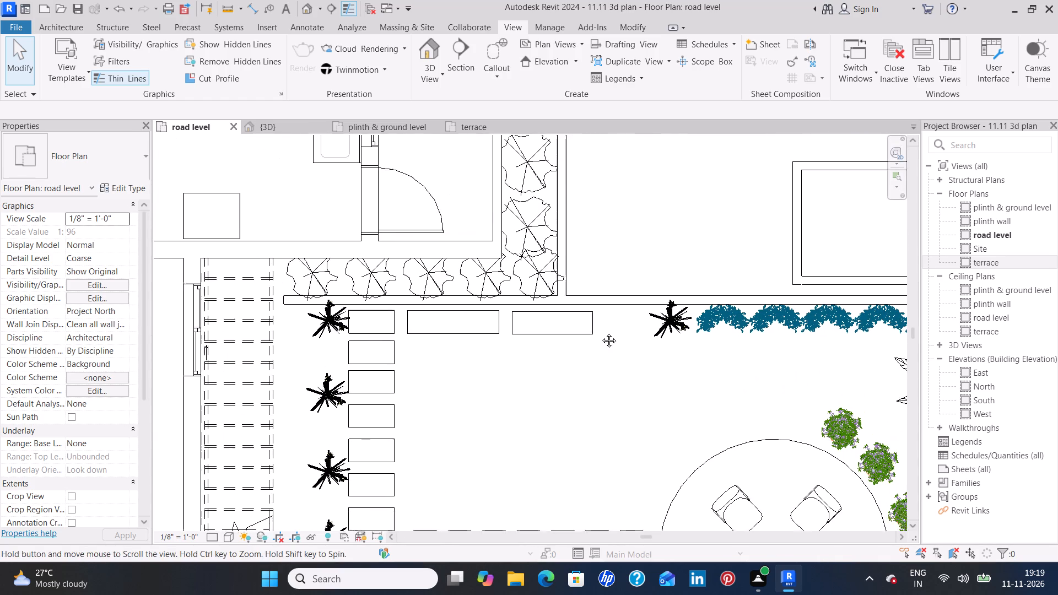
middle_drag(601, 332, 599, 334)
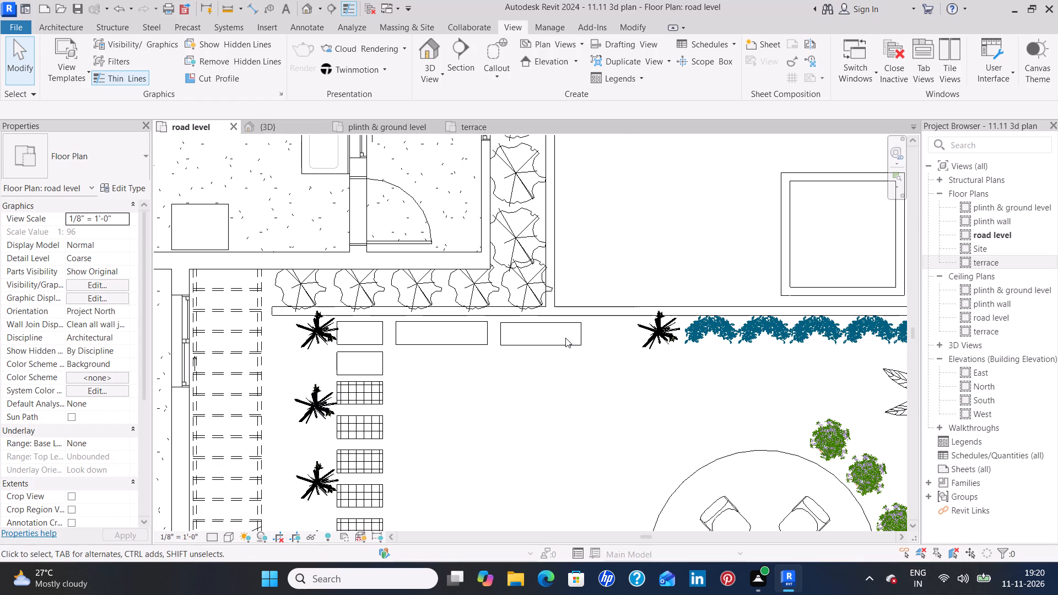
scroll(610, 330, up, 2)
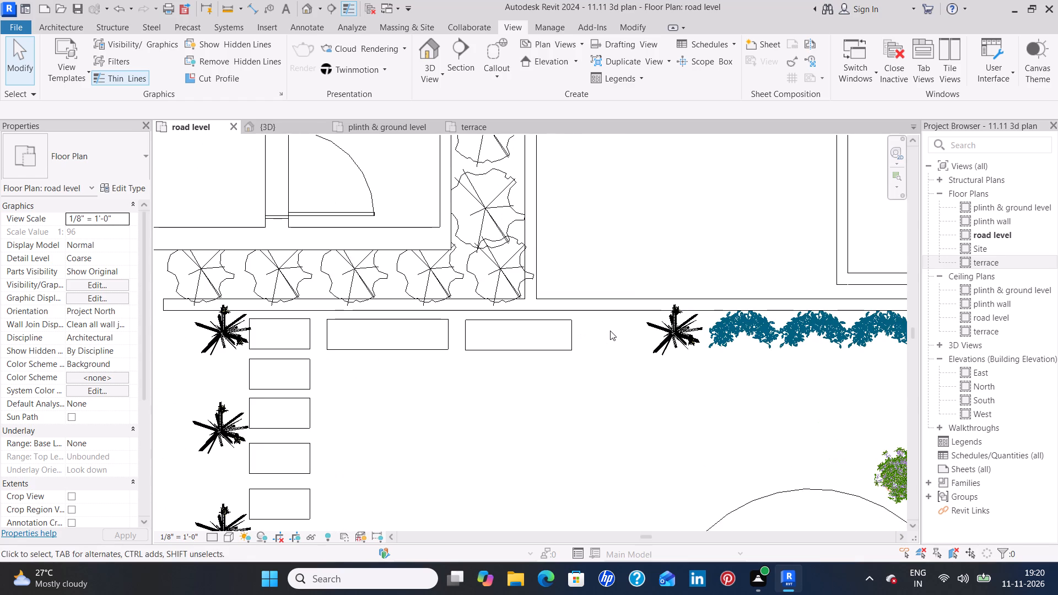
middle_drag(607, 332, 557, 320)
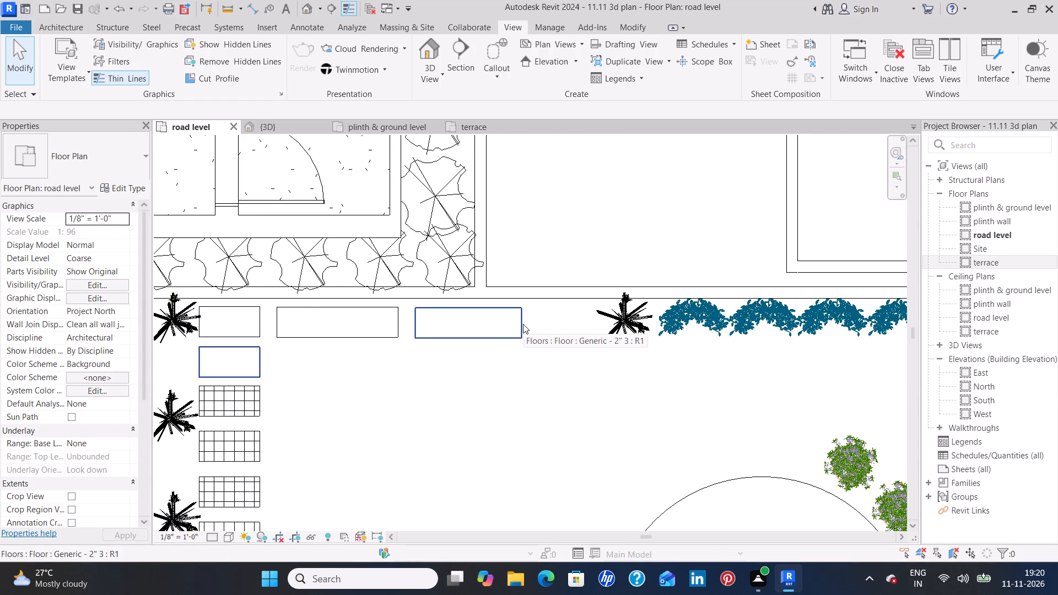
click(401, 323)
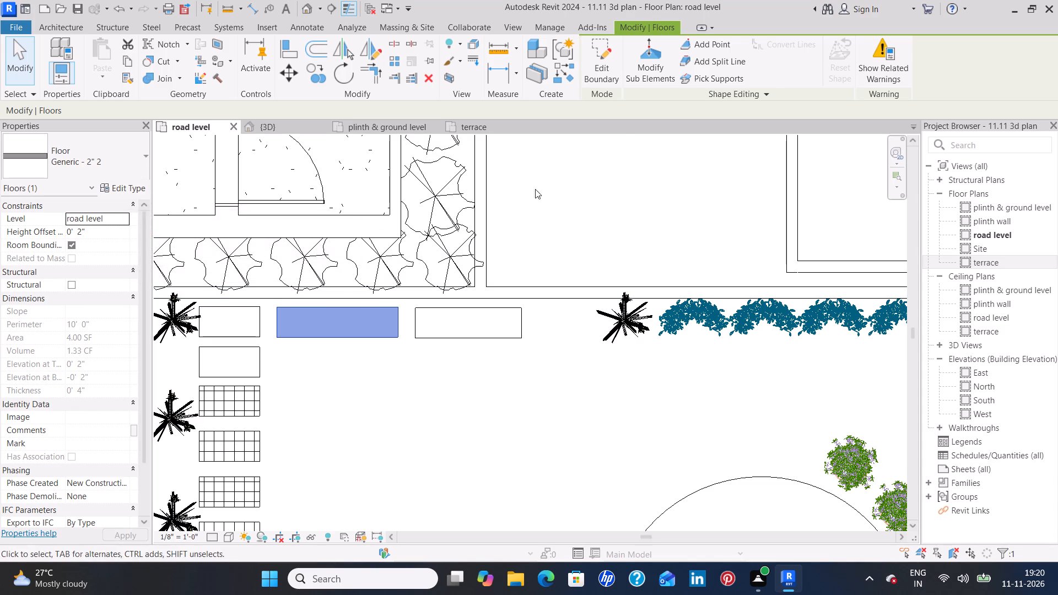
click(607, 73)
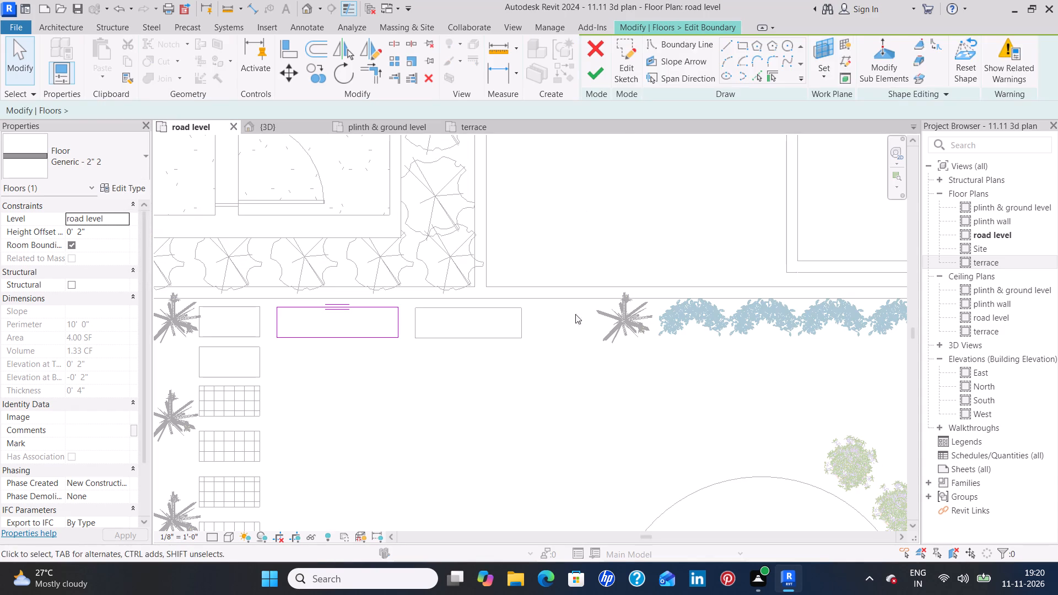
click(709, 42)
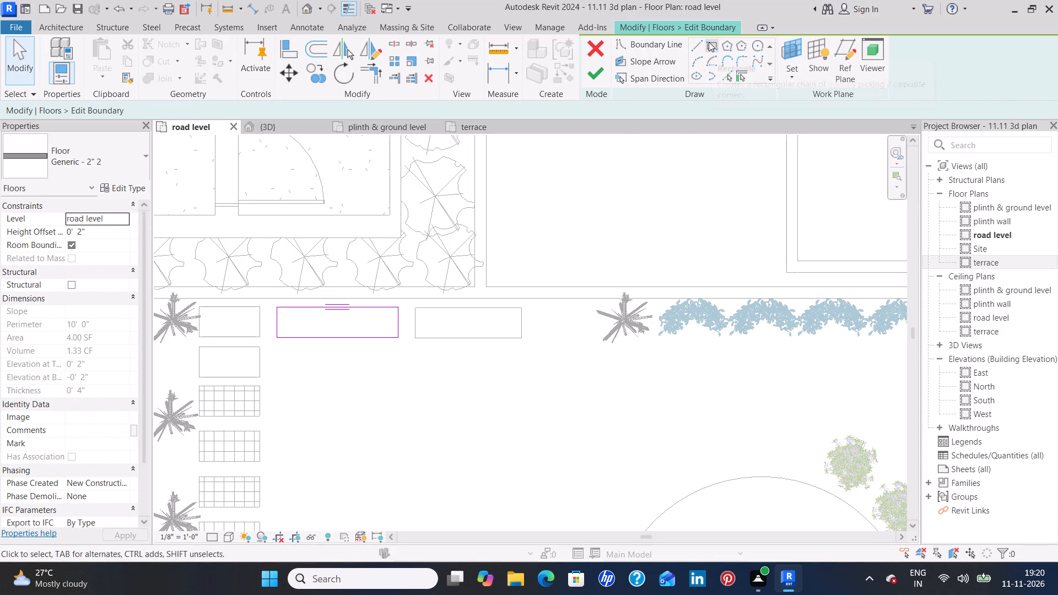
scroll(546, 318, up, 5)
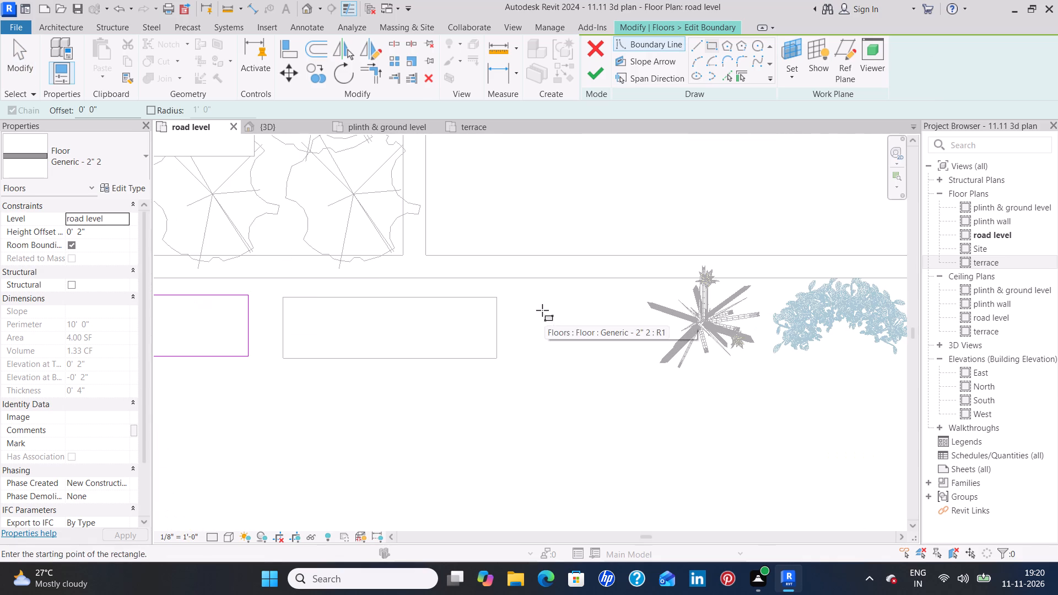
click(514, 297)
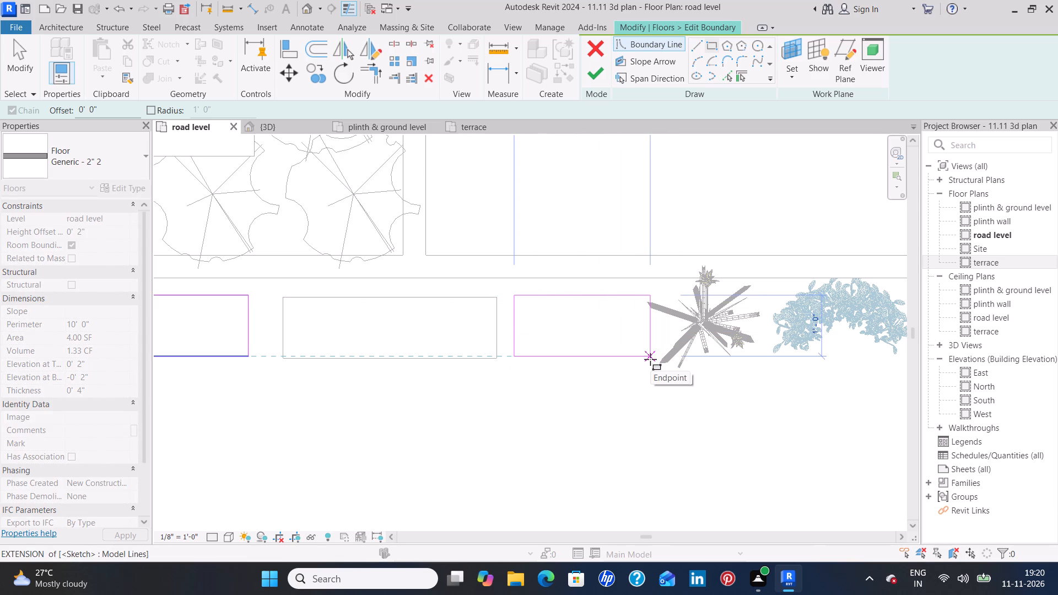
click(650, 359)
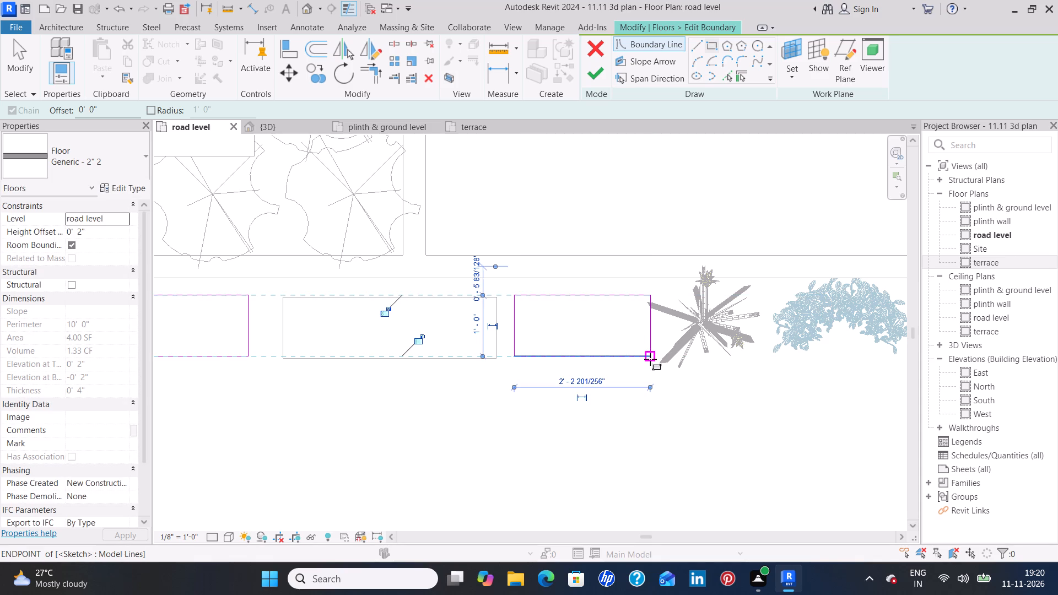
click(597, 74)
click(660, 427)
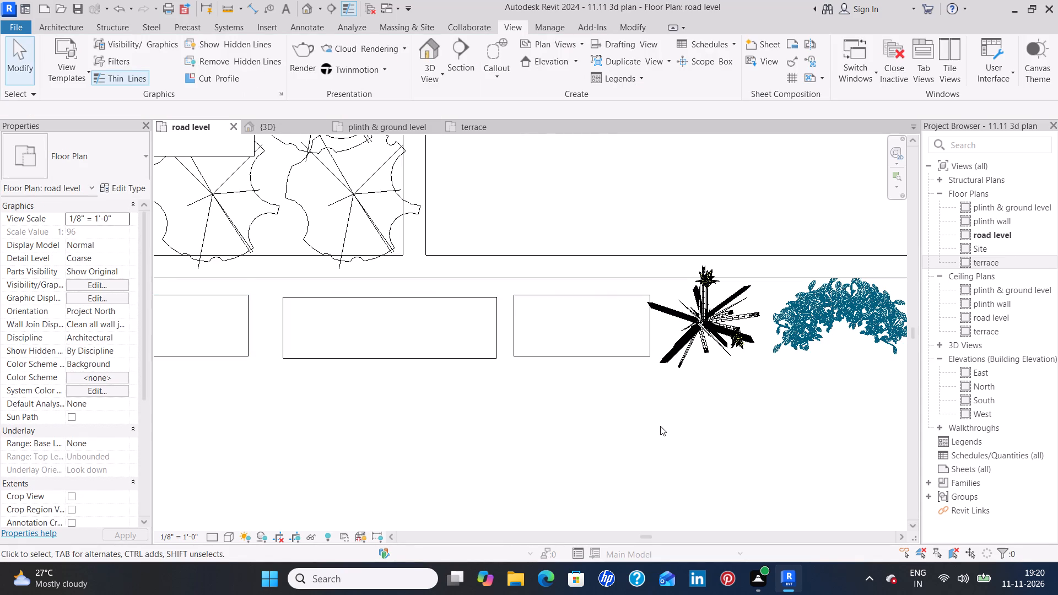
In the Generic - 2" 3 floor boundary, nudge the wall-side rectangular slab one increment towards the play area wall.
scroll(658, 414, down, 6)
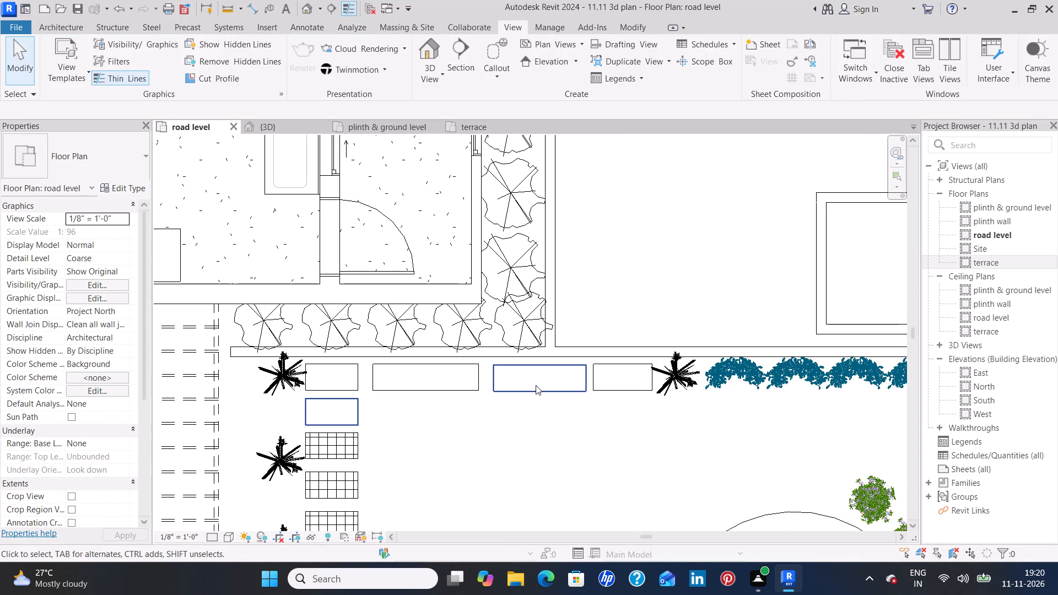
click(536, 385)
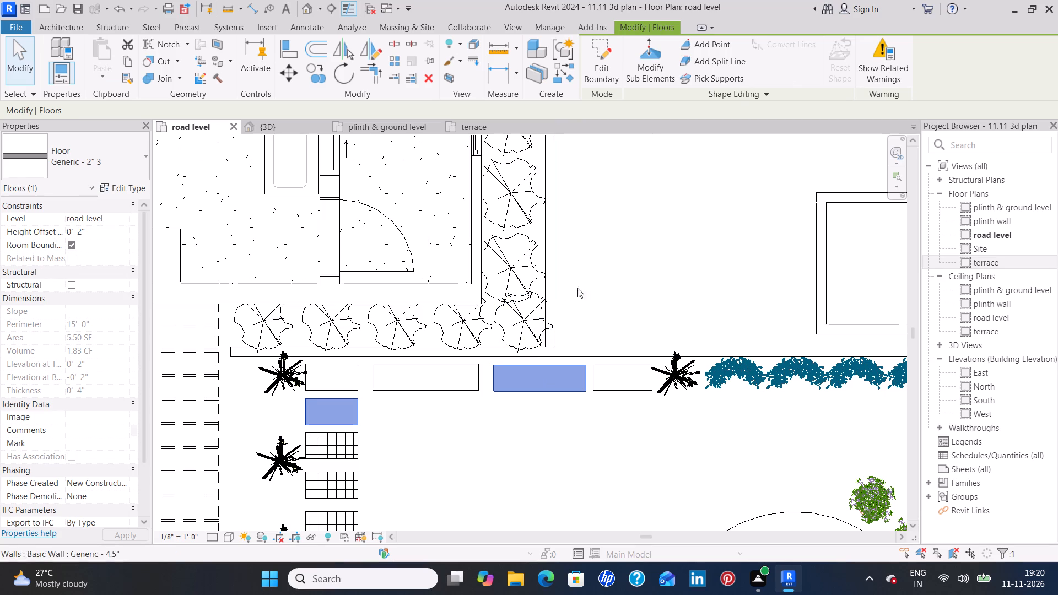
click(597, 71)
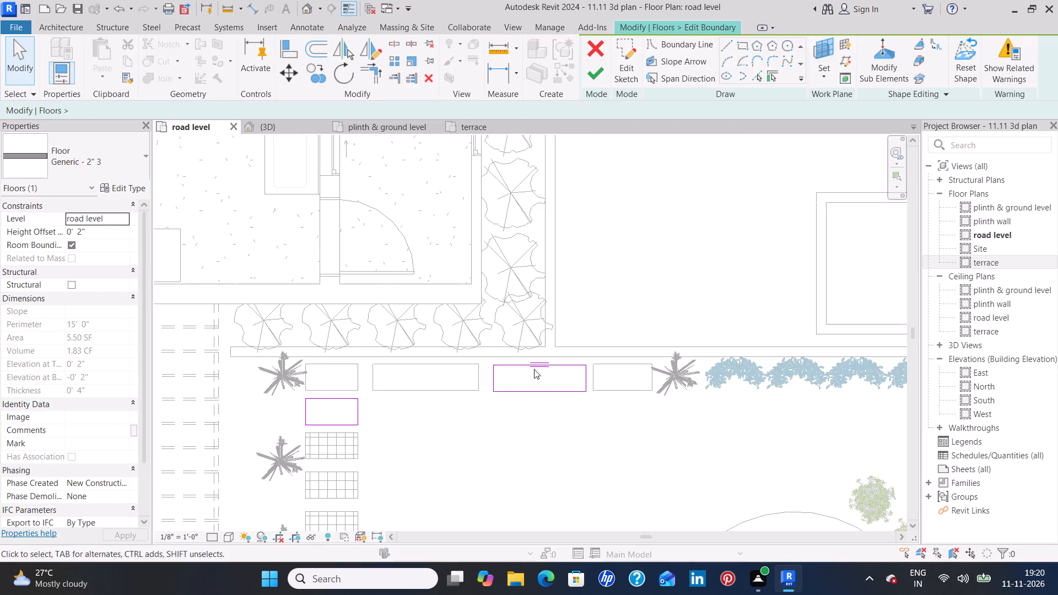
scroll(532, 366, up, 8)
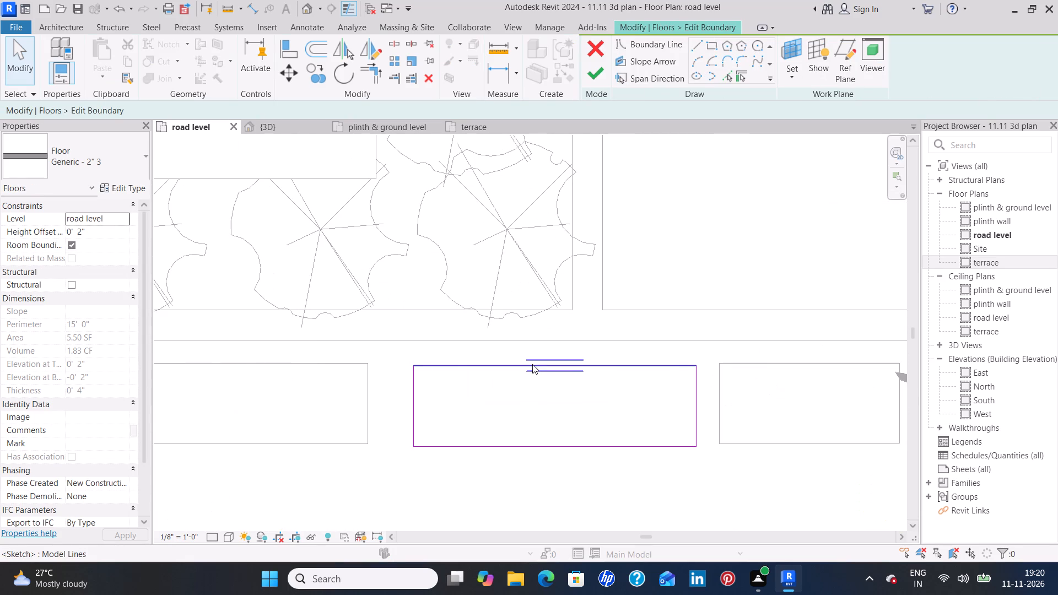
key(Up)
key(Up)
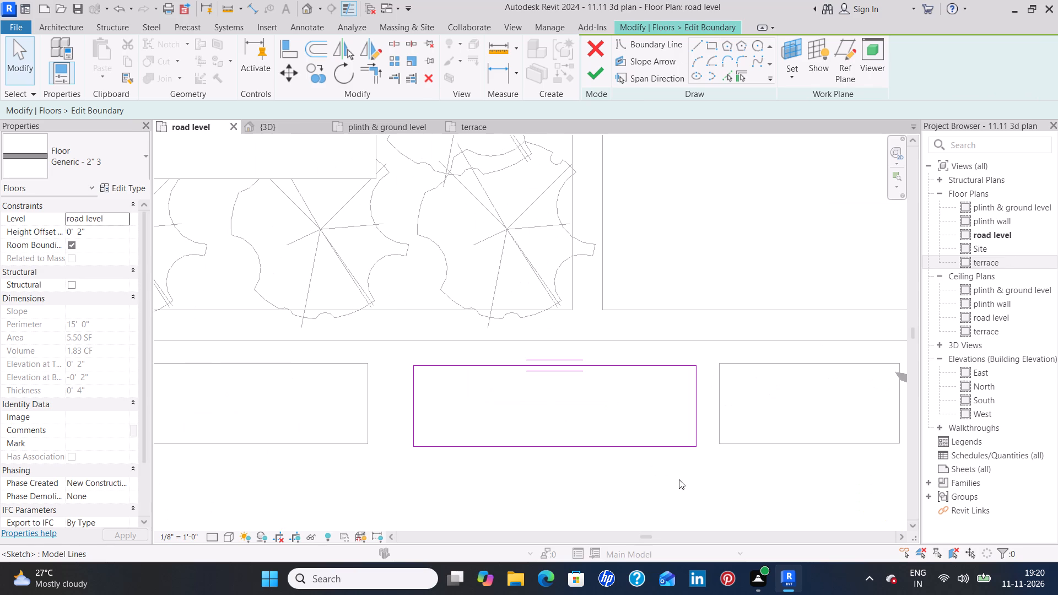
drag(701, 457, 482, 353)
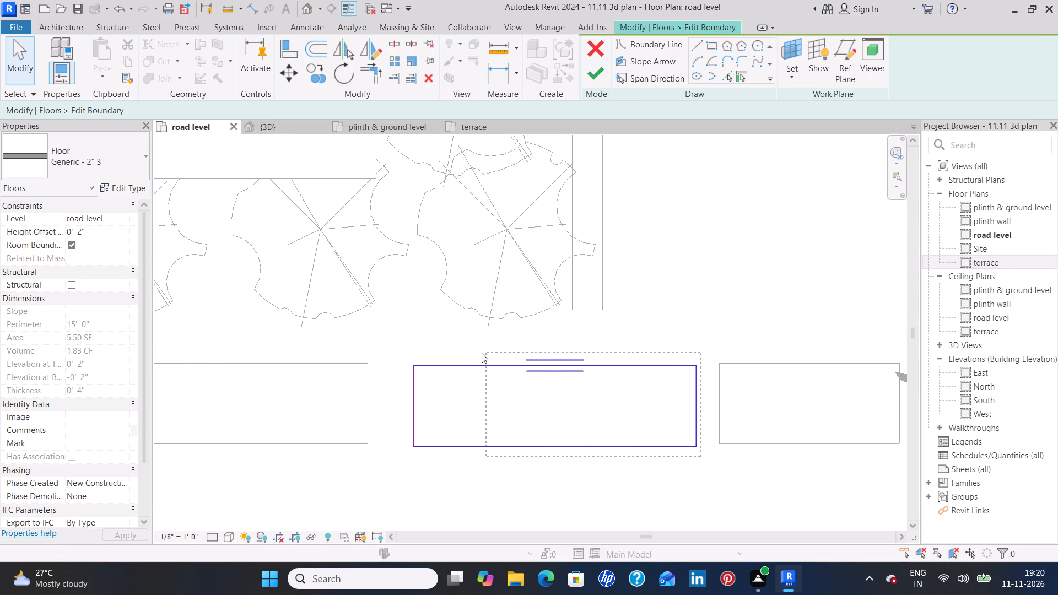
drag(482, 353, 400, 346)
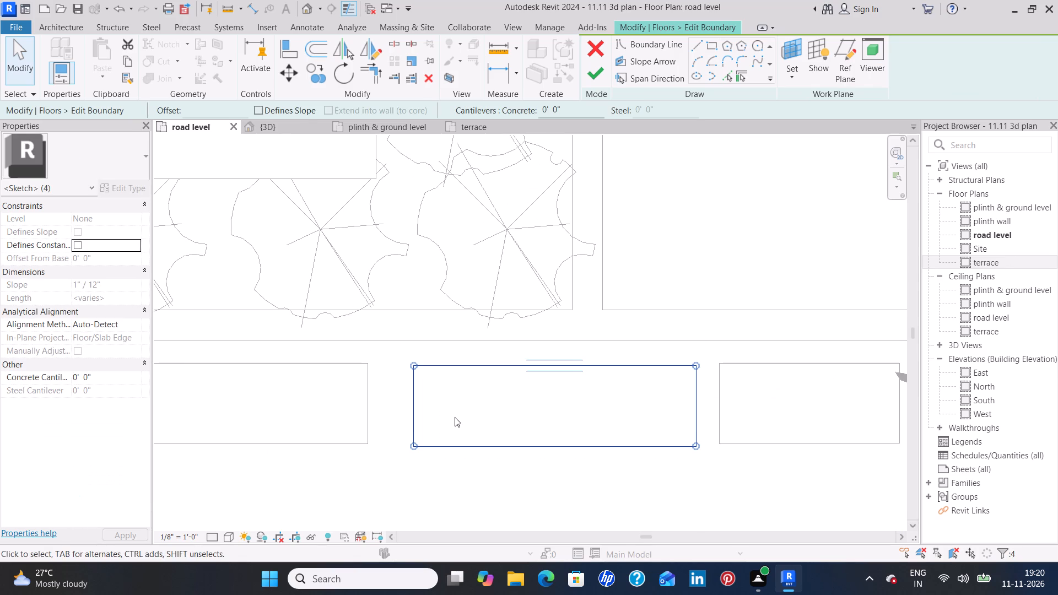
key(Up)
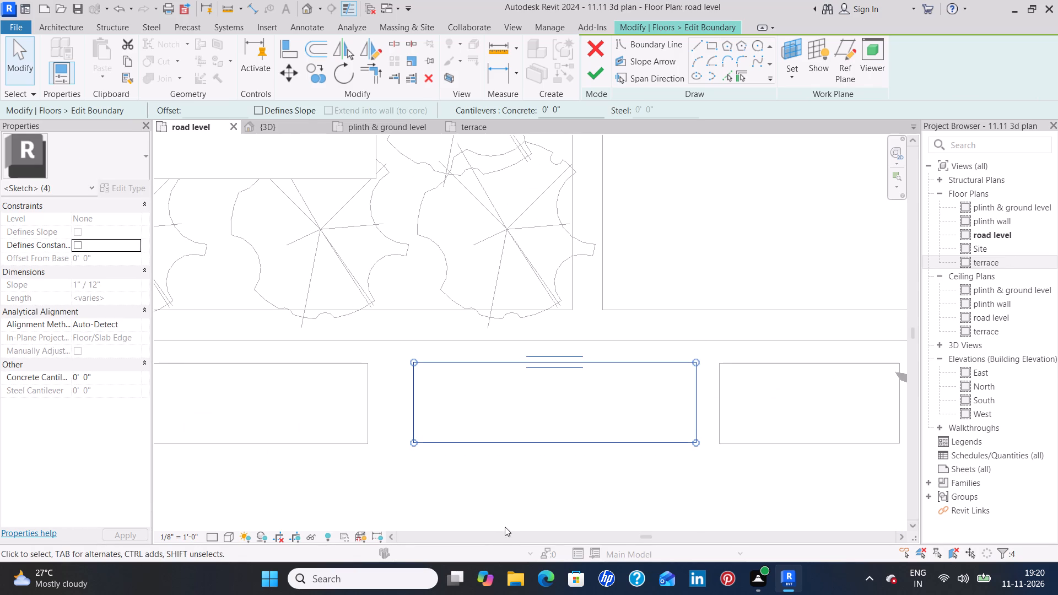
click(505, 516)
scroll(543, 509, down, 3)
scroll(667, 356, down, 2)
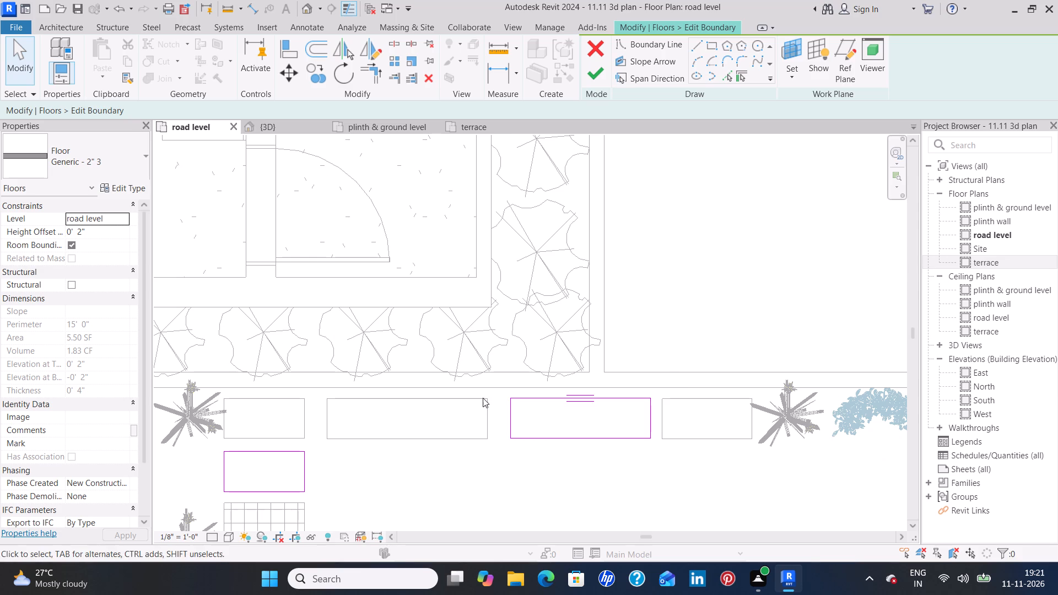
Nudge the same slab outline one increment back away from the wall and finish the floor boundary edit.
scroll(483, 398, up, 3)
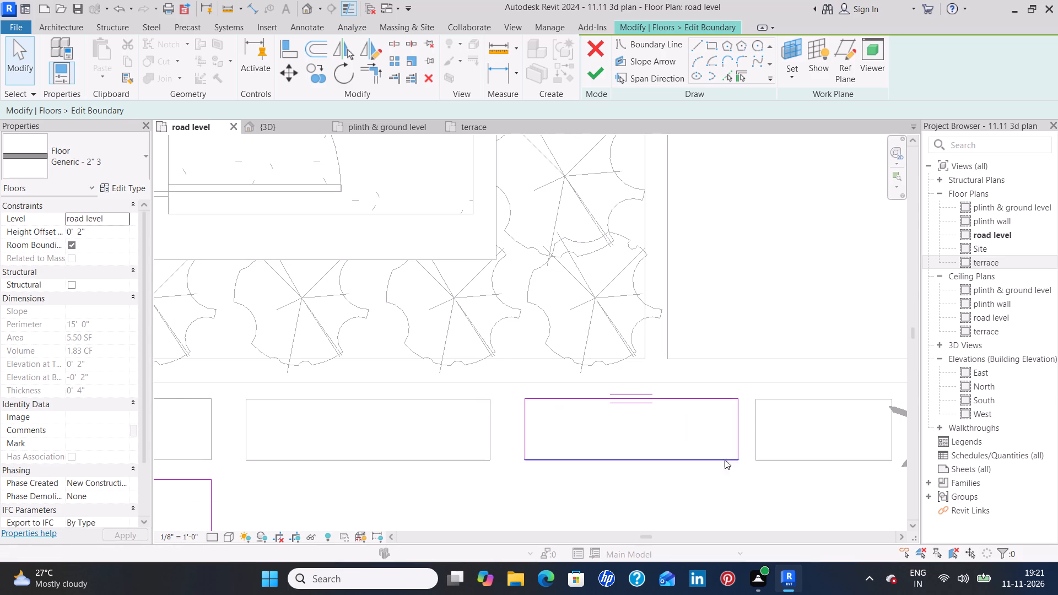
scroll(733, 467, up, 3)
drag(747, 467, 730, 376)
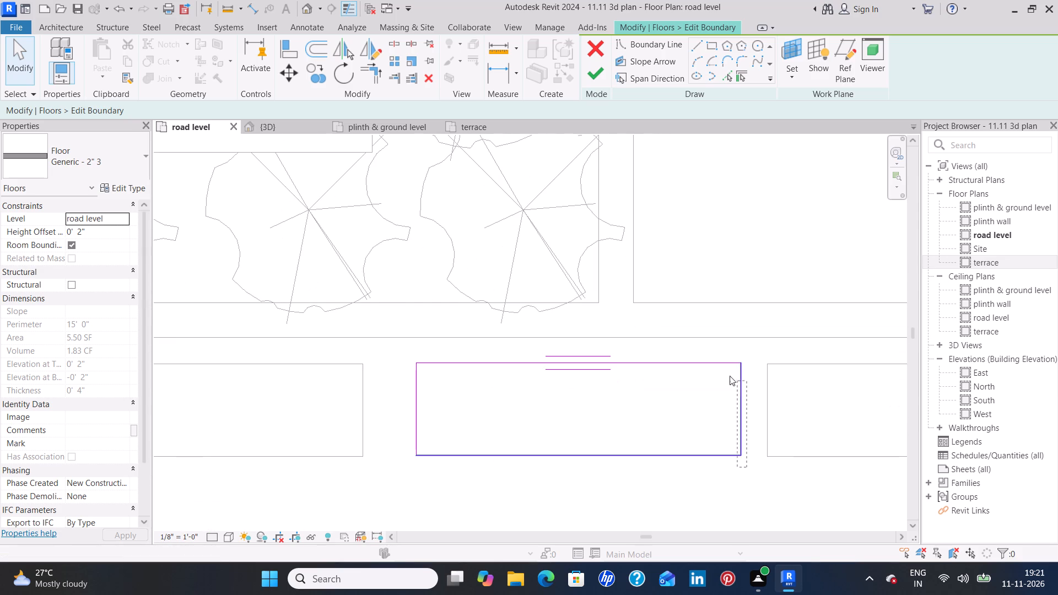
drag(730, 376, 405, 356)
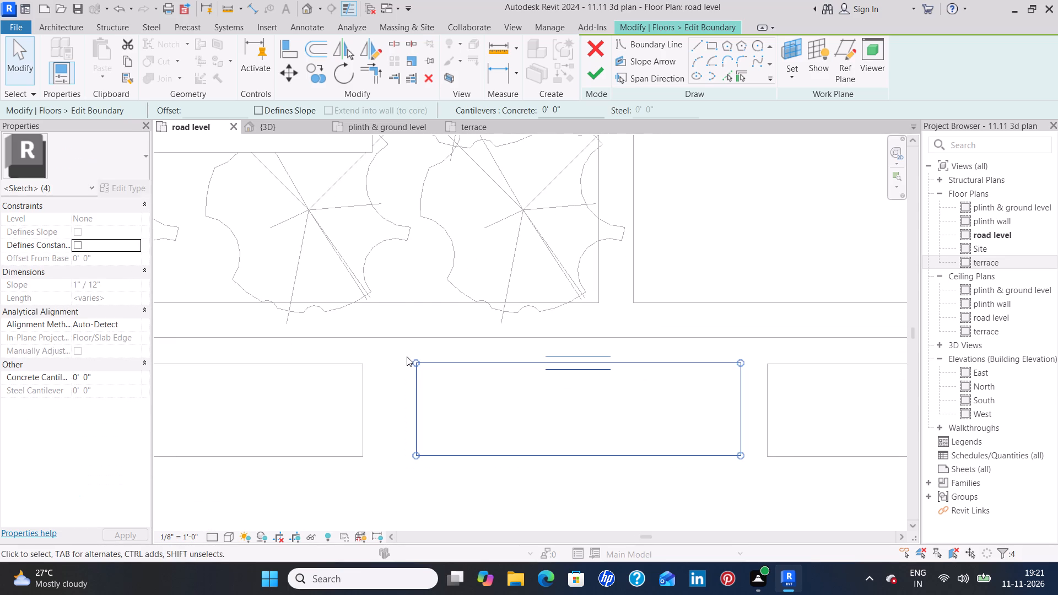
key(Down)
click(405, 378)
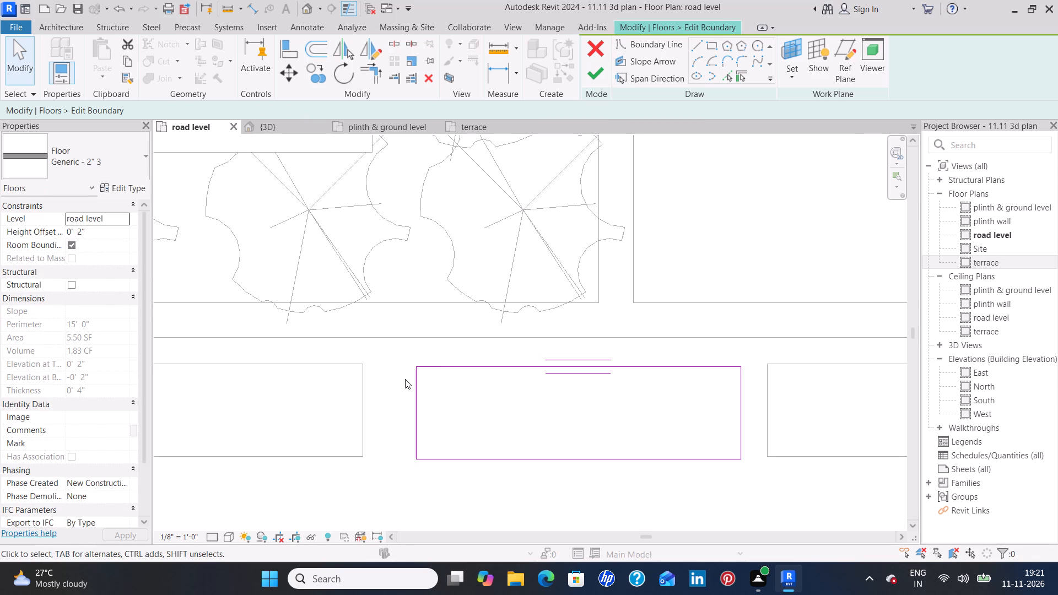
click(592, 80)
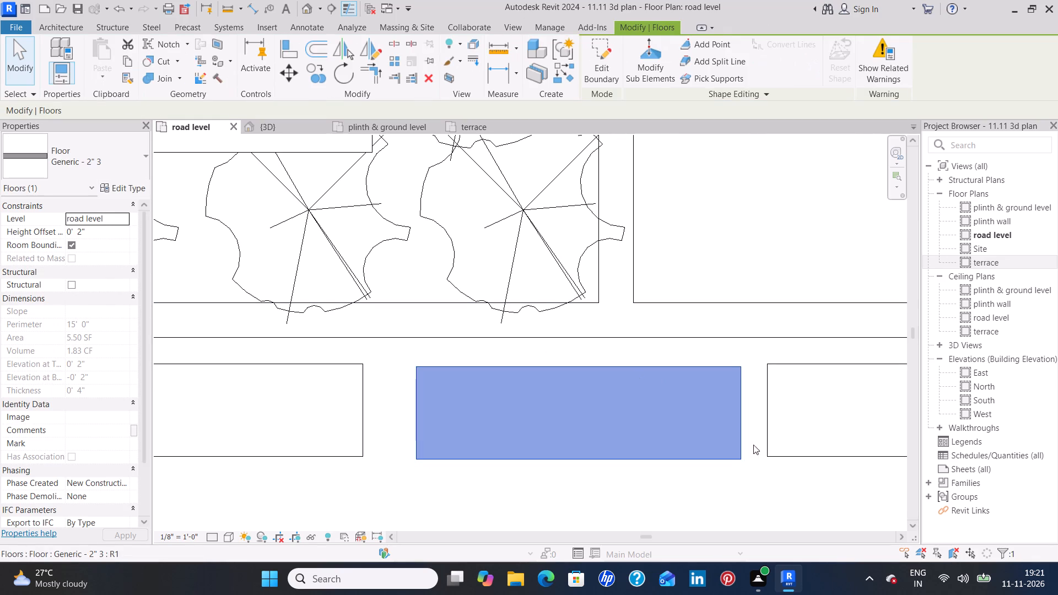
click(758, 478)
Examine the garden paving in plan and 3D, comparing the slabs along the play area wall with the white stepping stones.
scroll(758, 470, down, 12)
middle_drag(753, 478, 741, 390)
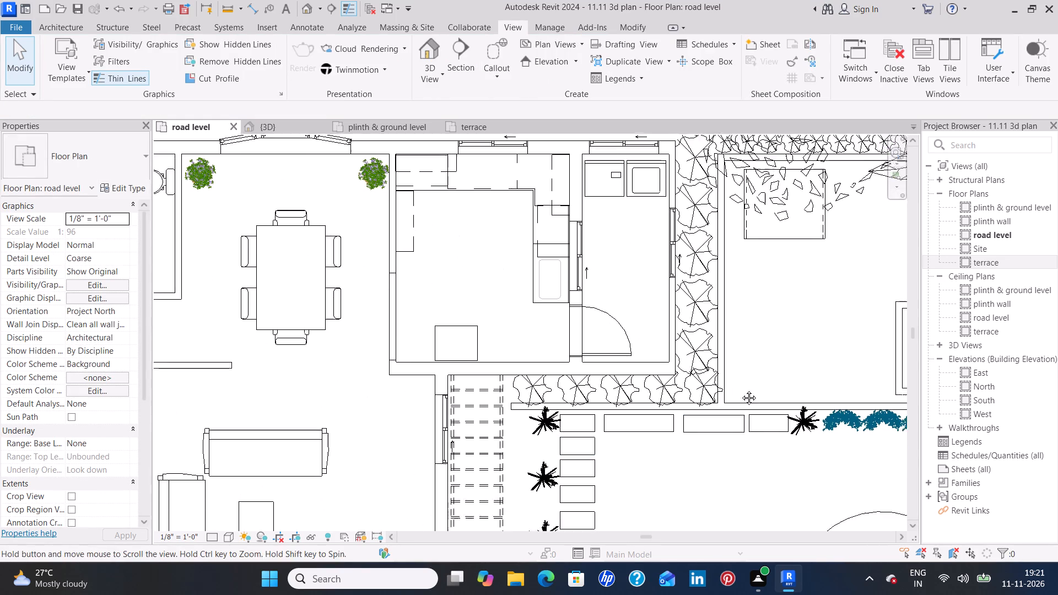
middle_drag(741, 390, 742, 316)
scroll(724, 330, down, 1)
middle_drag(722, 374, 725, 315)
scroll(725, 310, down, 1)
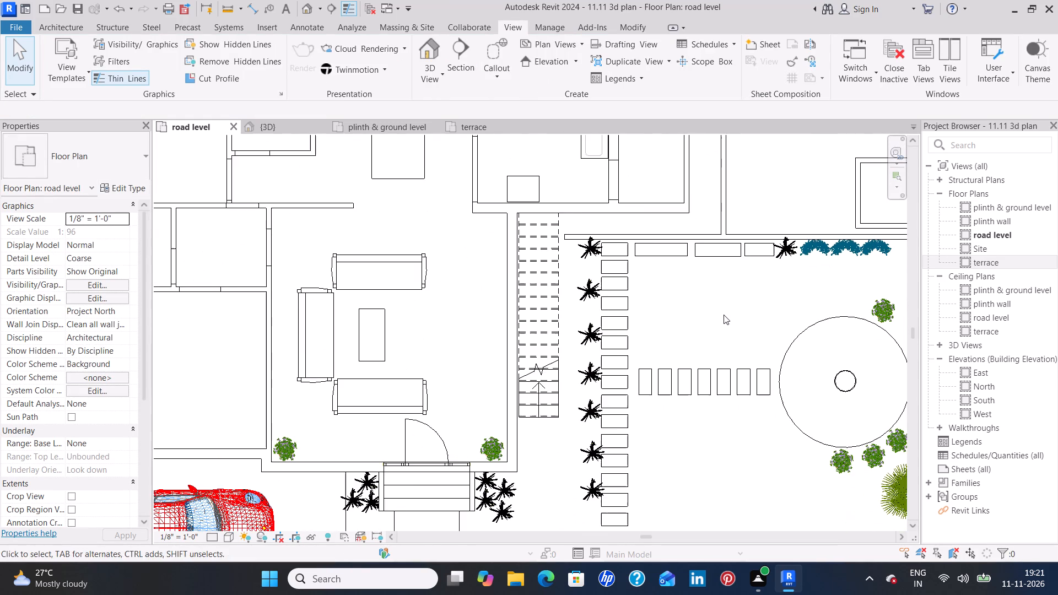
middle_drag(723, 316, 698, 367)
middle_drag(688, 372, 685, 315)
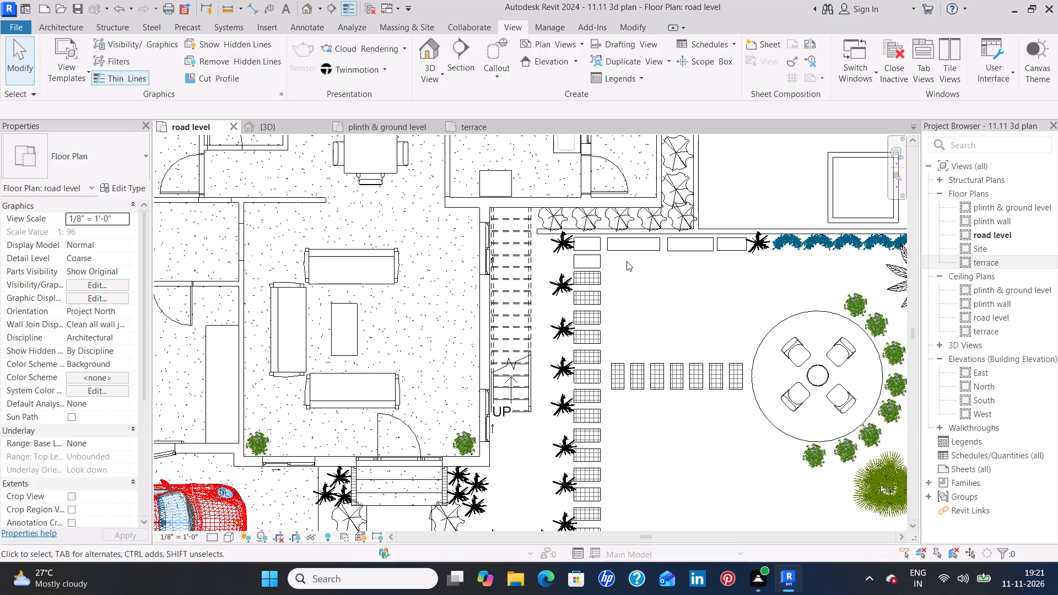
click(293, 126)
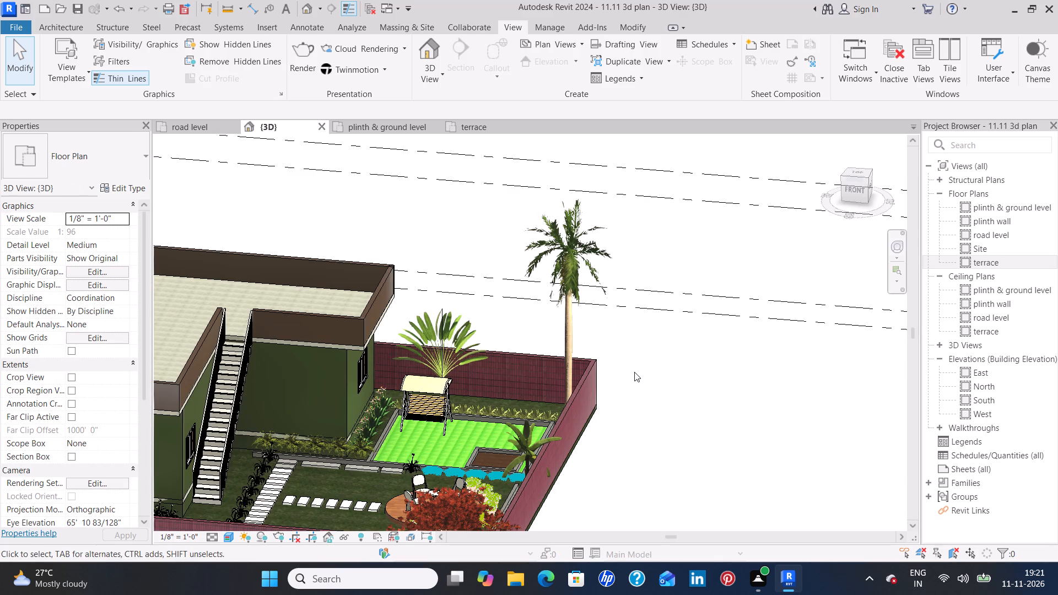
middle_drag(380, 474, 494, 349)
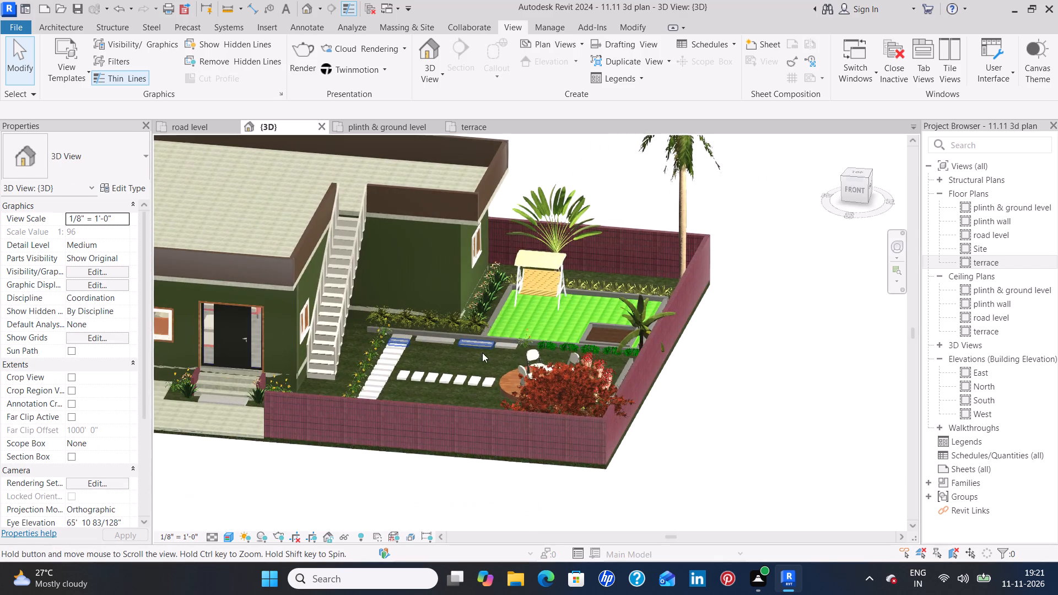
scroll(519, 337, down, 3)
scroll(505, 342, up, 11)
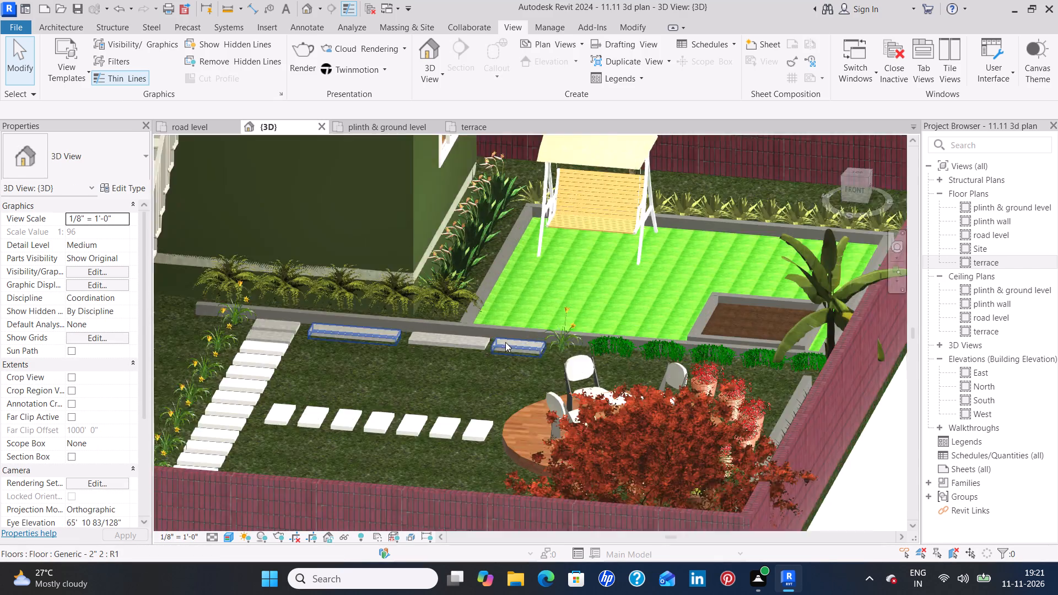
scroll(505, 342, up, 8)
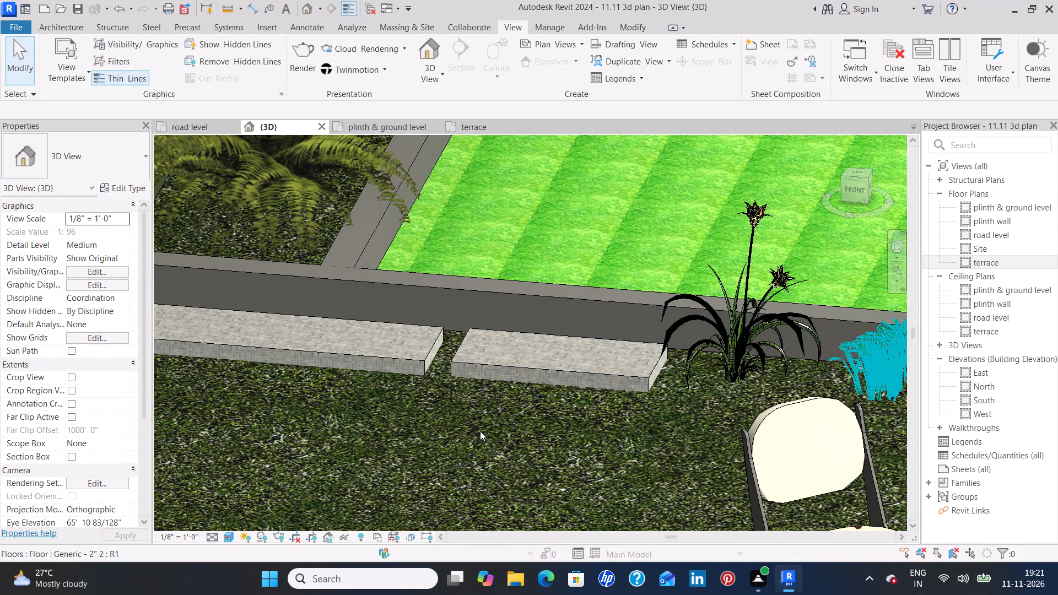
middle_drag(478, 412, 731, 410)
middle_drag(296, 356, 731, 376)
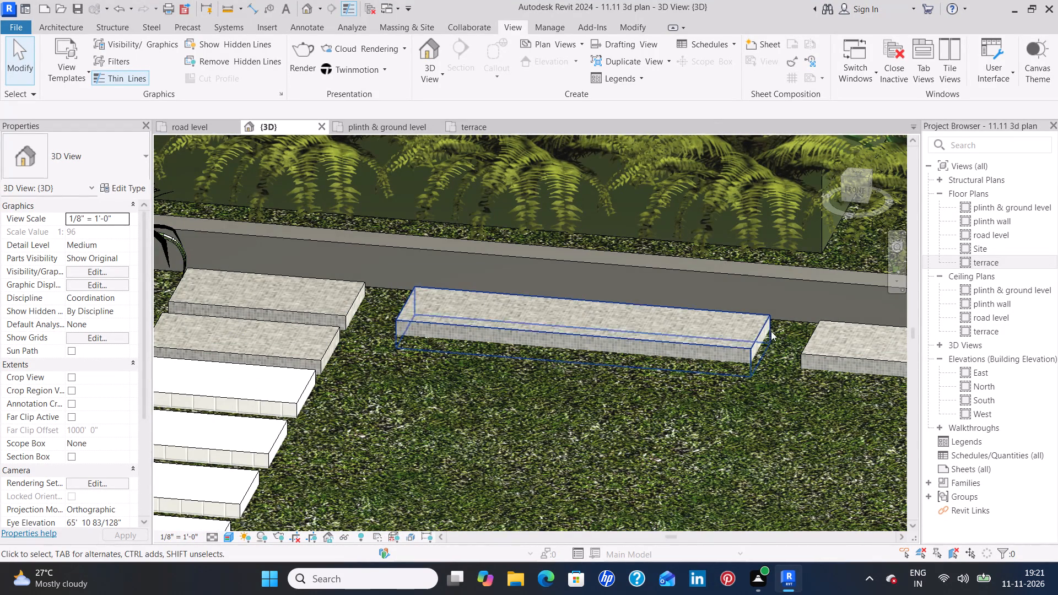
middle_drag(261, 409, 262, 409)
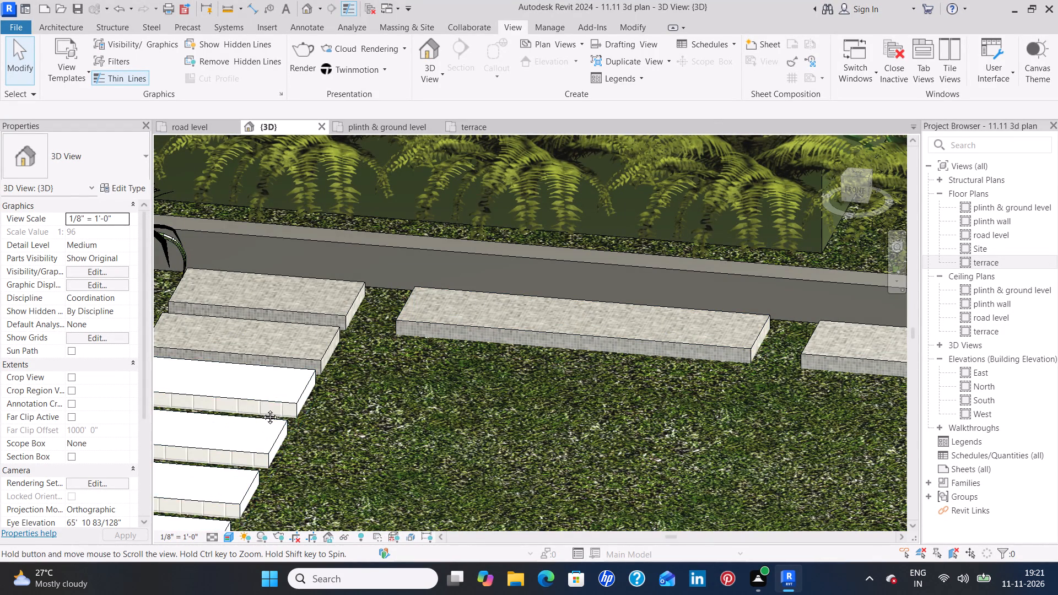
middle_drag(262, 409, 490, 361)
scroll(454, 379, up, 4)
scroll(520, 311, up, 1)
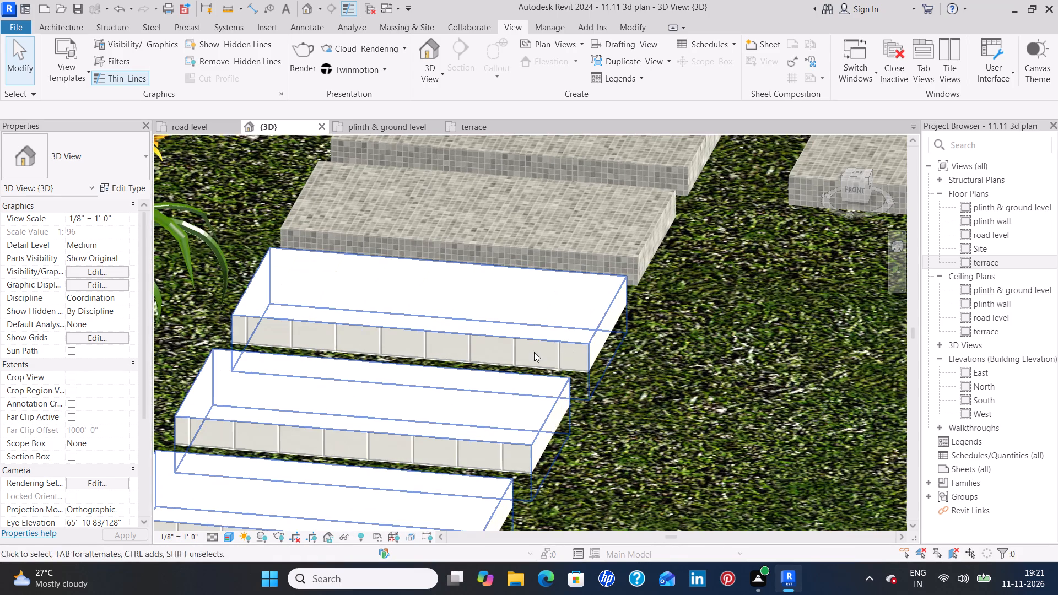
scroll(948, 379, down, 5)
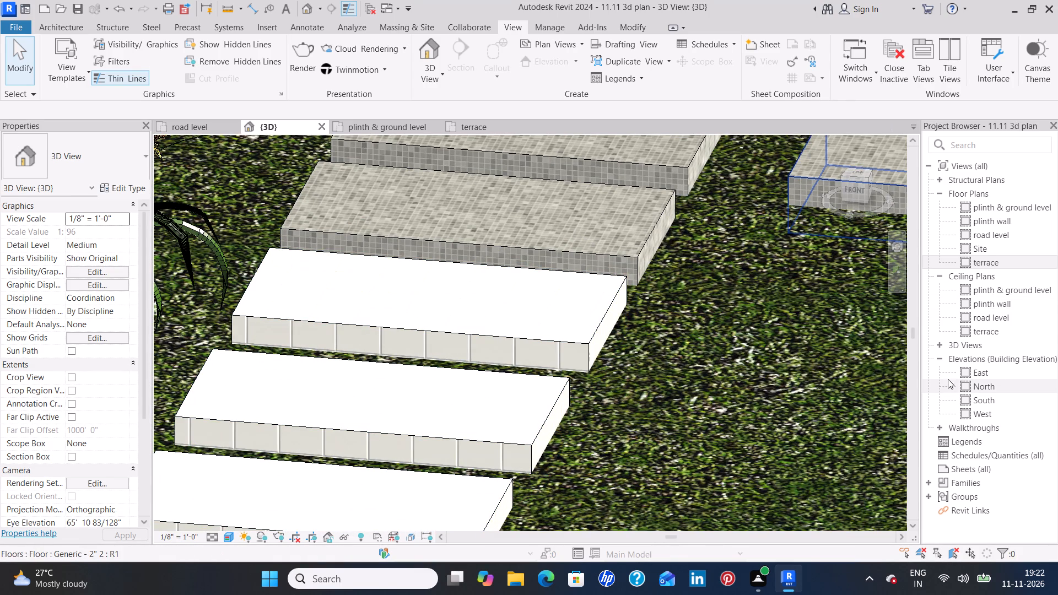
scroll(948, 379, down, 4)
scroll(678, 356, down, 10)
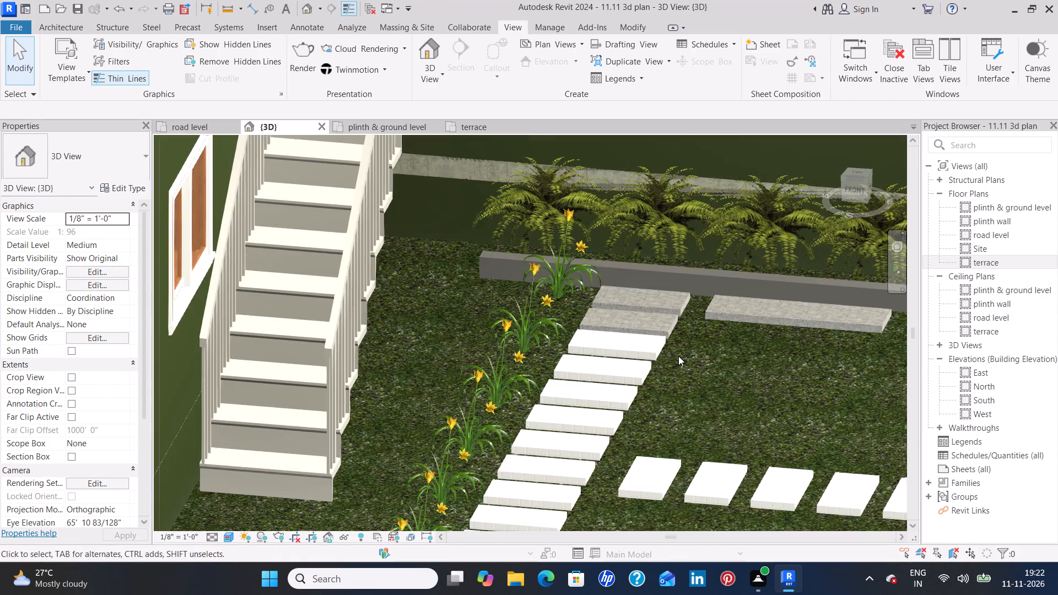
scroll(678, 356, down, 8)
middle_drag(662, 415, 756, 318)
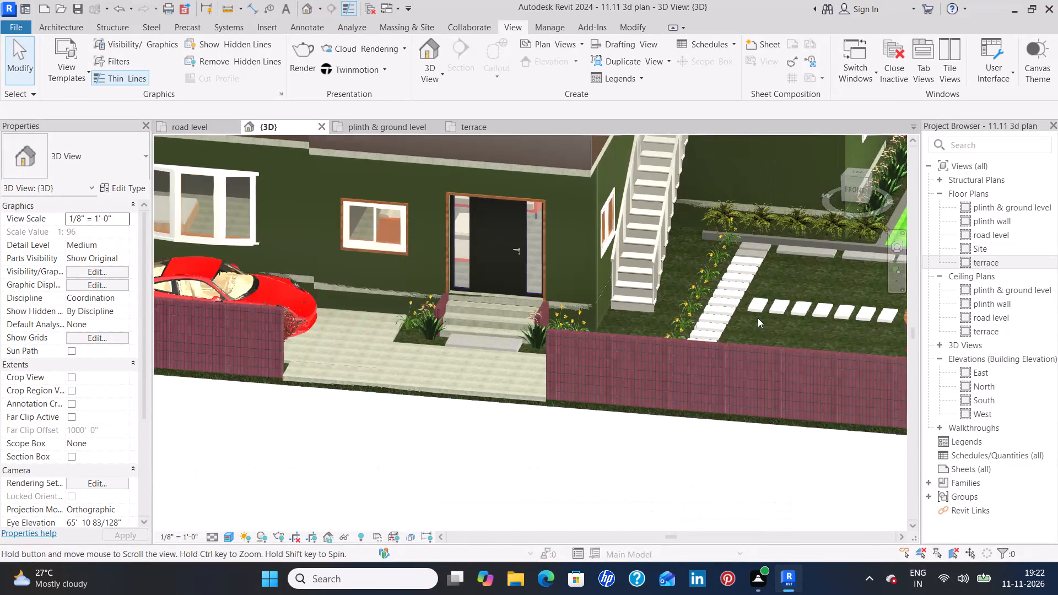
Examine from above where the terrace stair's top tread and railings meet the terrace floor edge and parapet.
scroll(758, 318, down, 4)
middle_drag(751, 264, 688, 441)
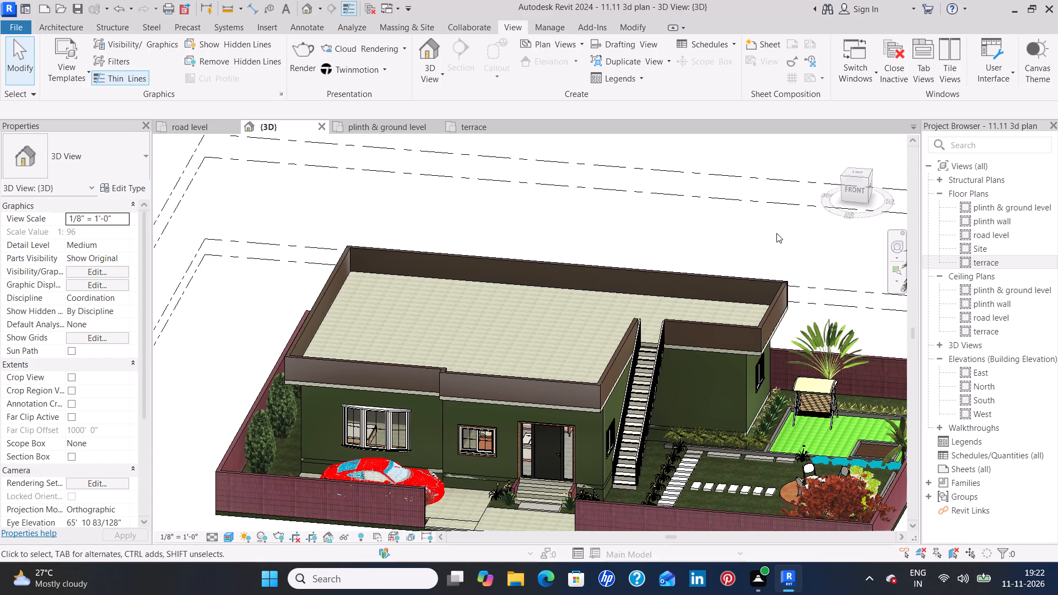
scroll(620, 360, up, 3)
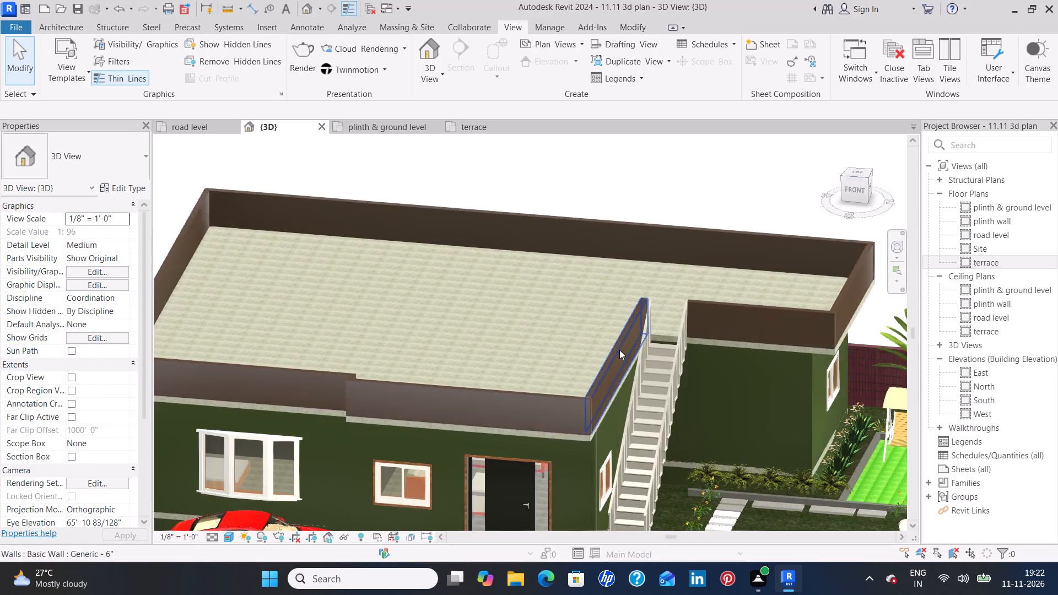
scroll(619, 350, up, 4)
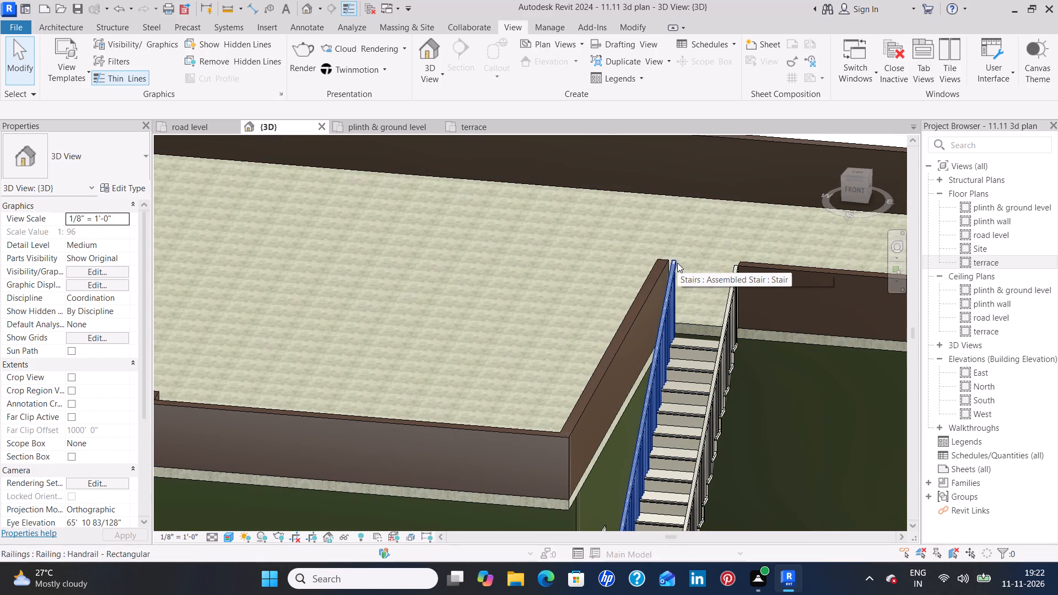
shift+middle_drag(677, 263, 688, 360)
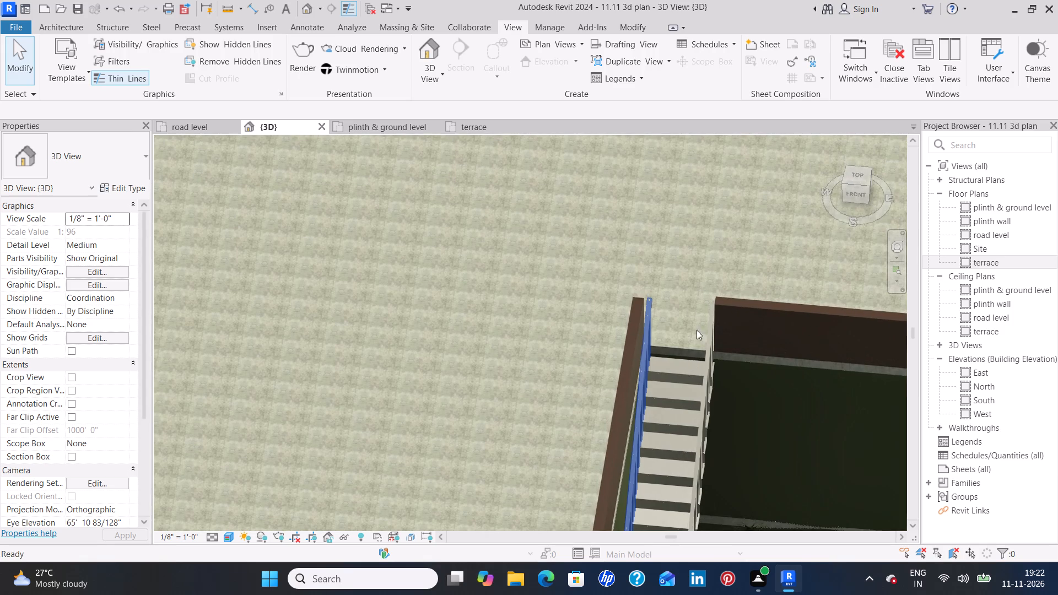
shift+middle_drag(673, 250, 673, 324)
scroll(692, 369, up, 7)
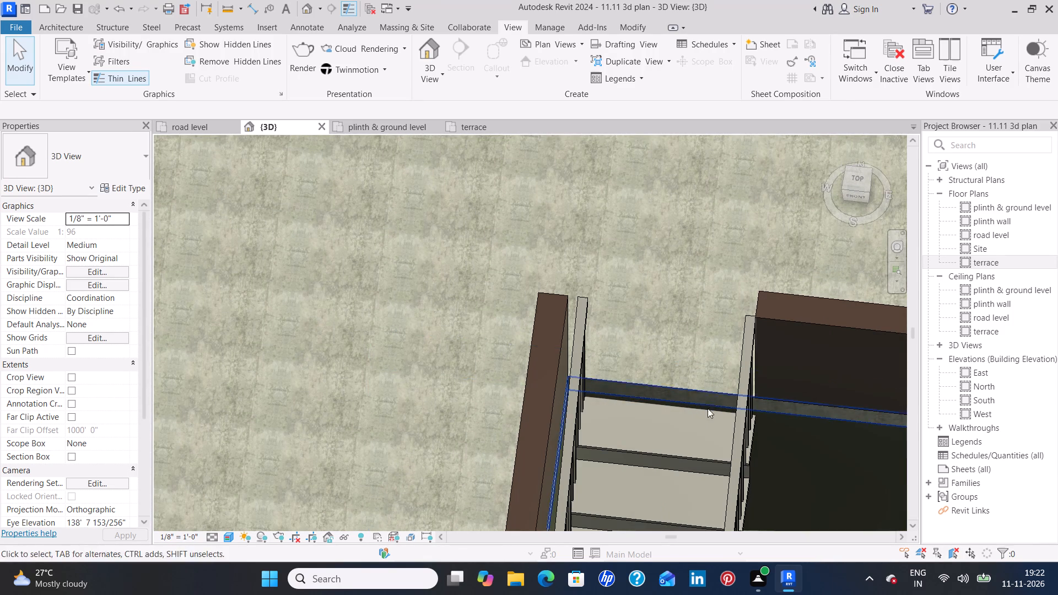
shift+middle_drag(719, 405, 711, 341)
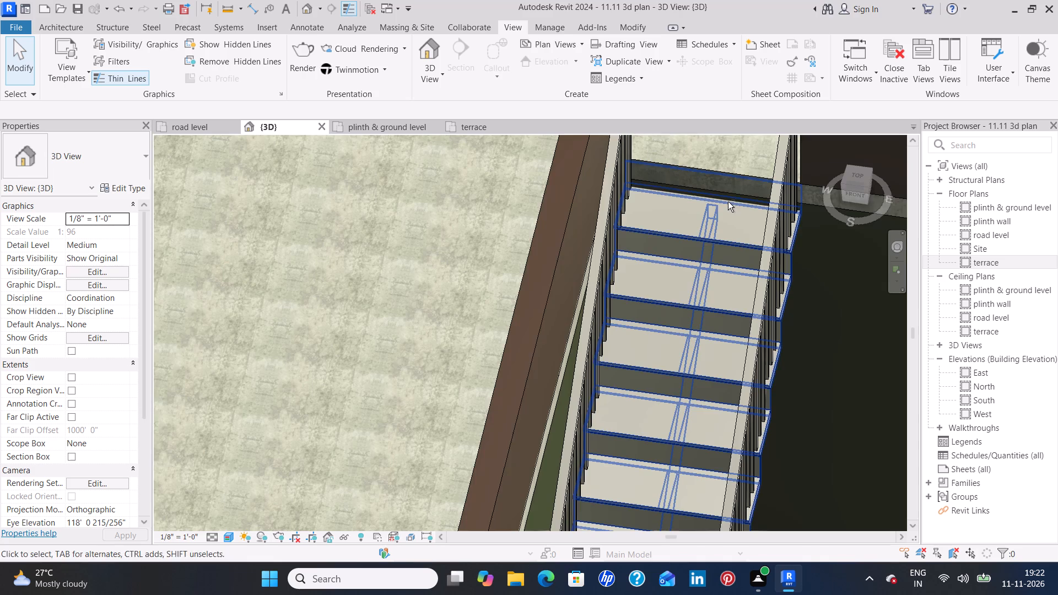
shift+middle_drag(728, 202, 719, 178)
middle_drag(719, 177, 709, 361)
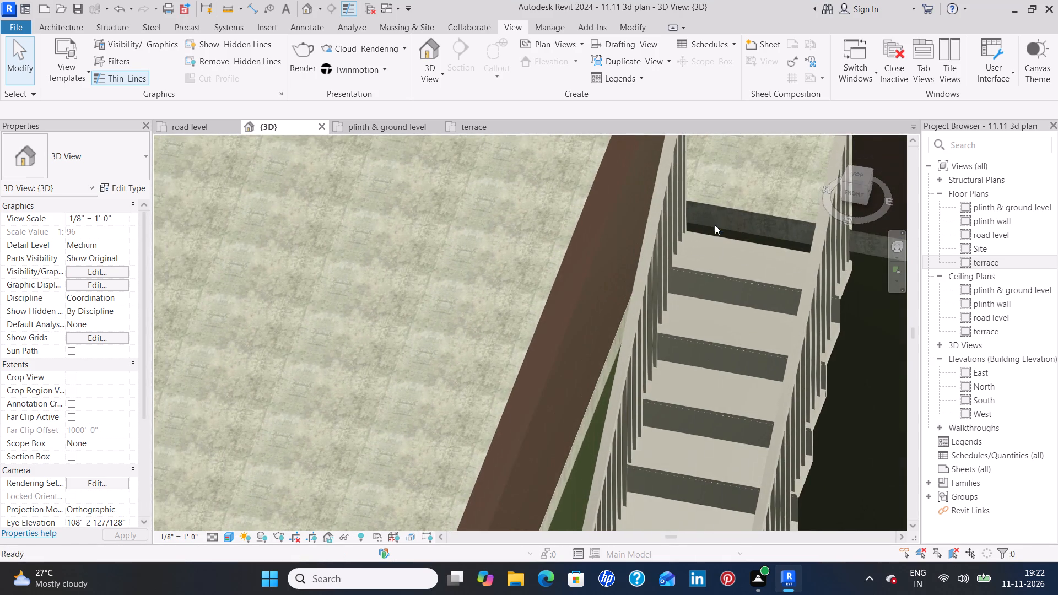
scroll(715, 221, up, 9)
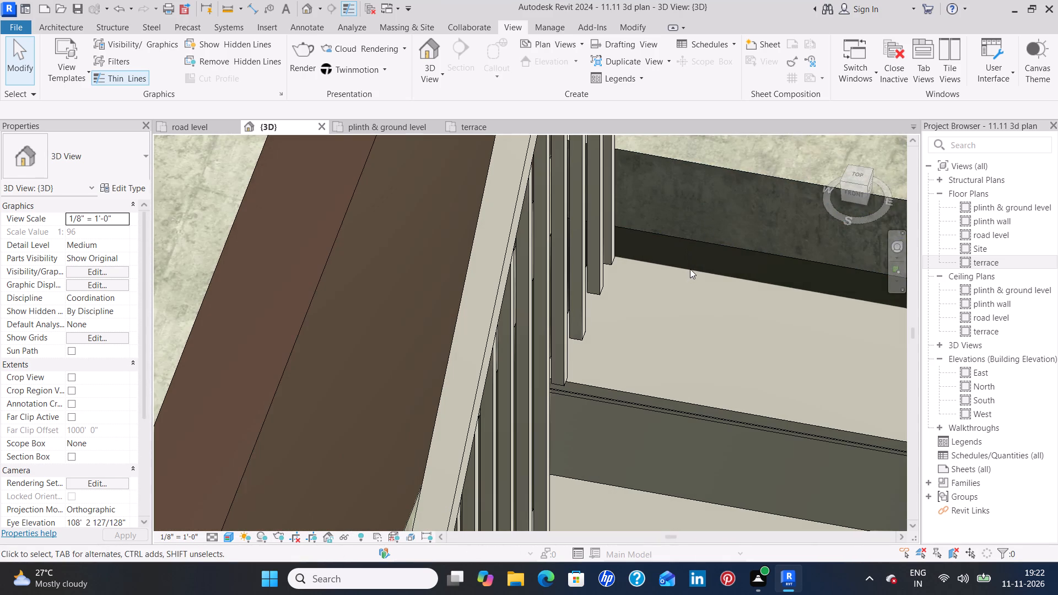
click(690, 269)
click(714, 403)
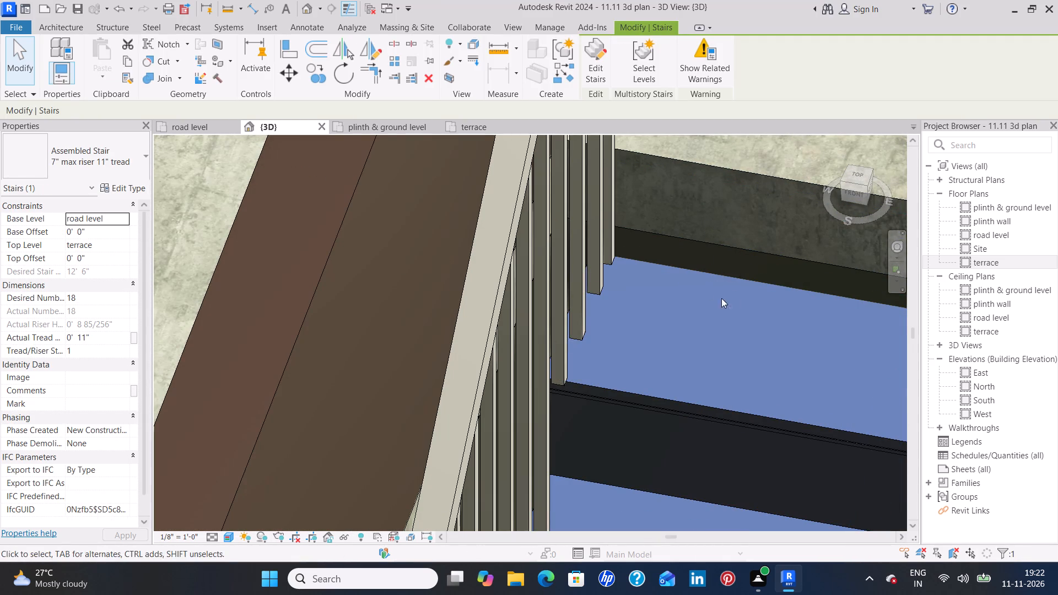
scroll(719, 278, up, 5)
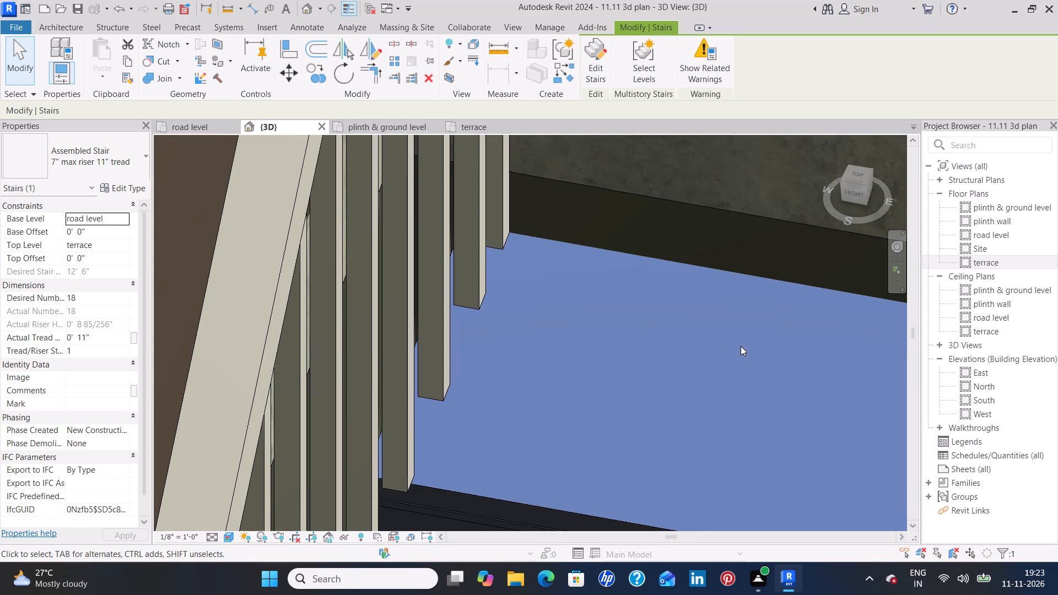
scroll(732, 337, down, 16)
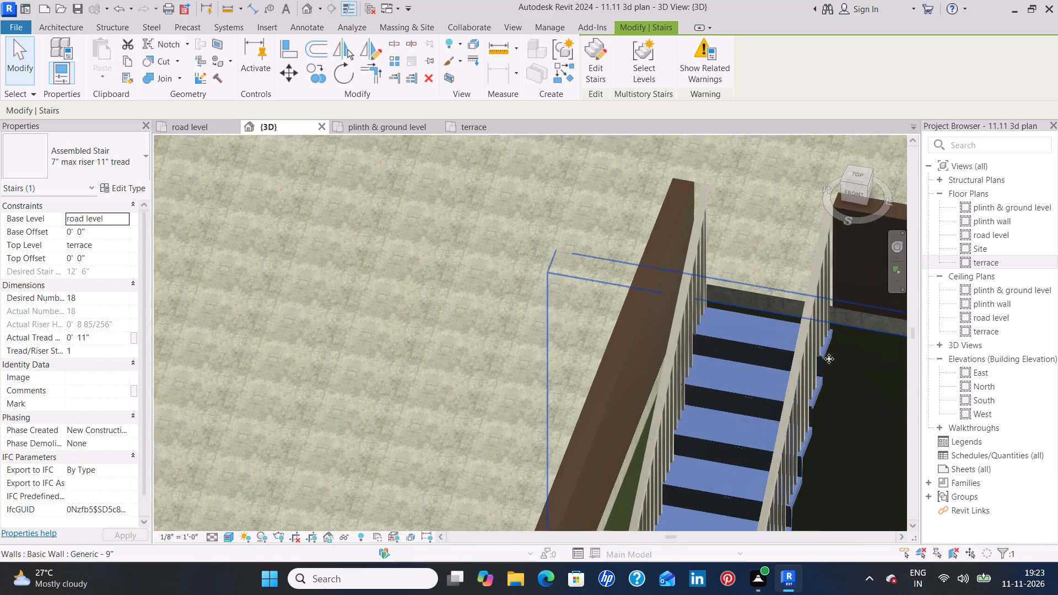
scroll(825, 382, down, 4)
click(848, 396)
scroll(855, 384, down, 1)
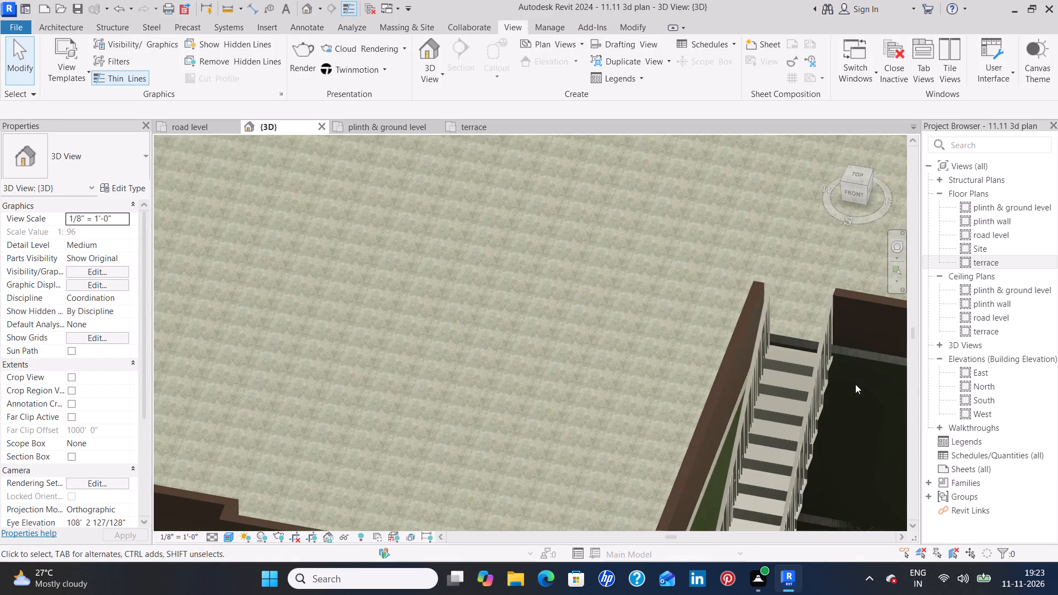
Examine the terrace stair's upper treads, railing and nearby slab edge from the garden side.
middle_drag(855, 384, 729, 377)
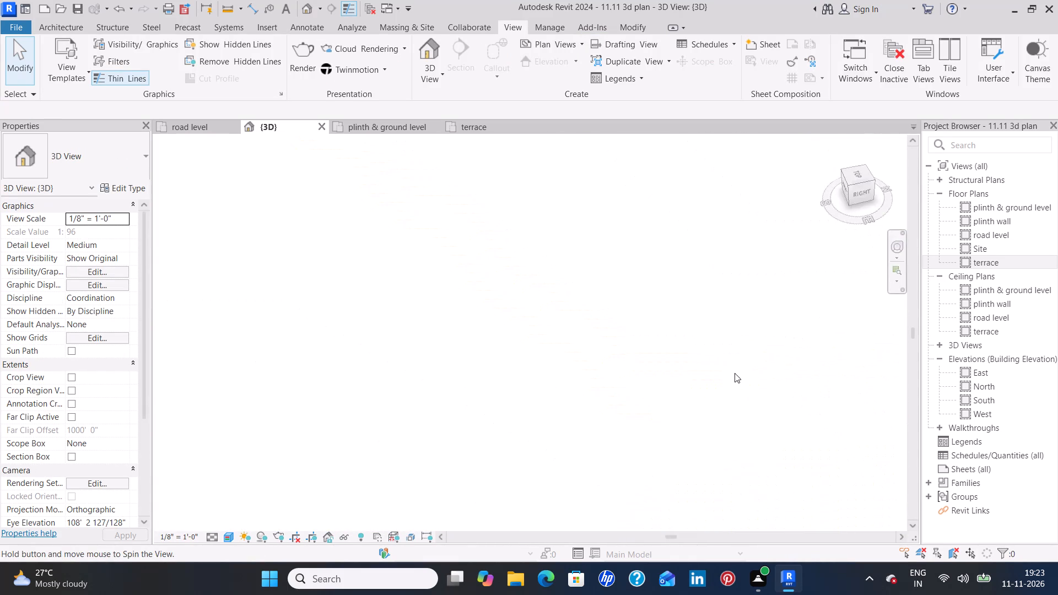
middle_drag(735, 373, 496, 356)
middle_drag(785, 383, 563, 420)
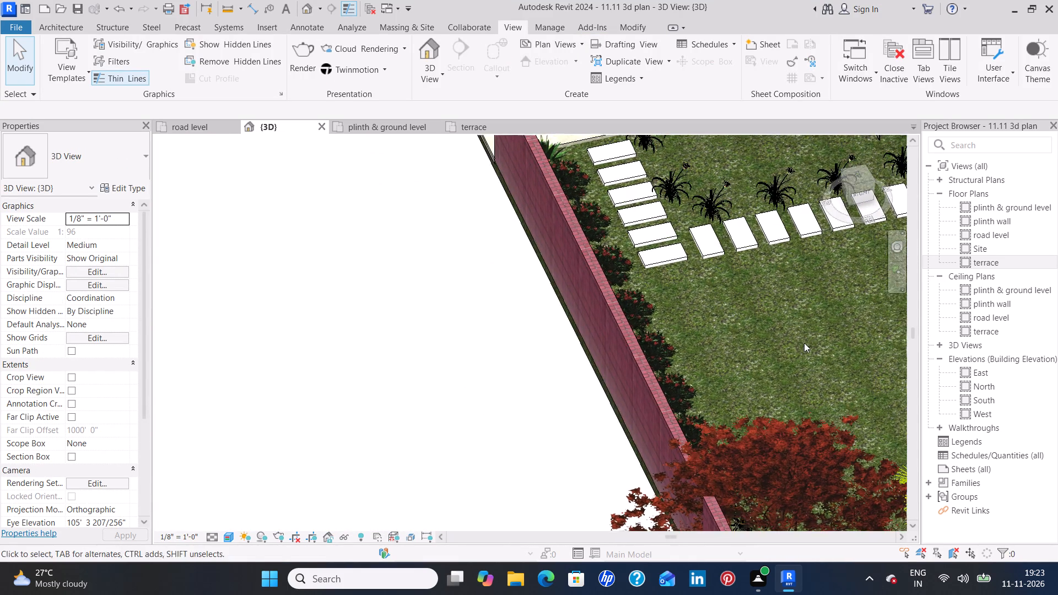
middle_drag(803, 343, 574, 387)
middle_drag(705, 348, 587, 432)
middle_drag(728, 355, 577, 414)
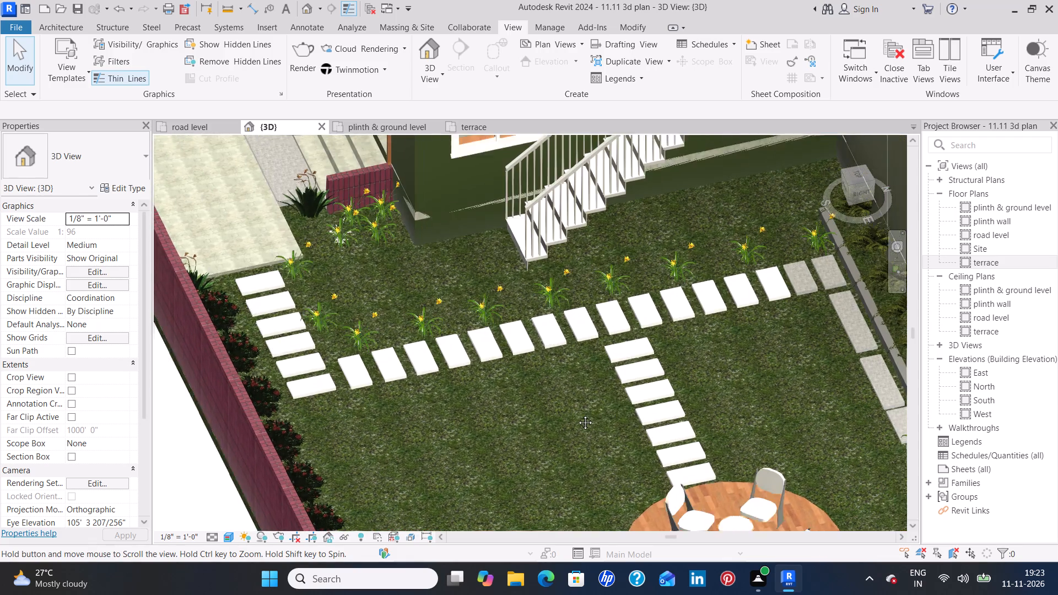
middle_drag(577, 414, 569, 418)
middle_drag(724, 336, 635, 383)
scroll(590, 175, up, 3)
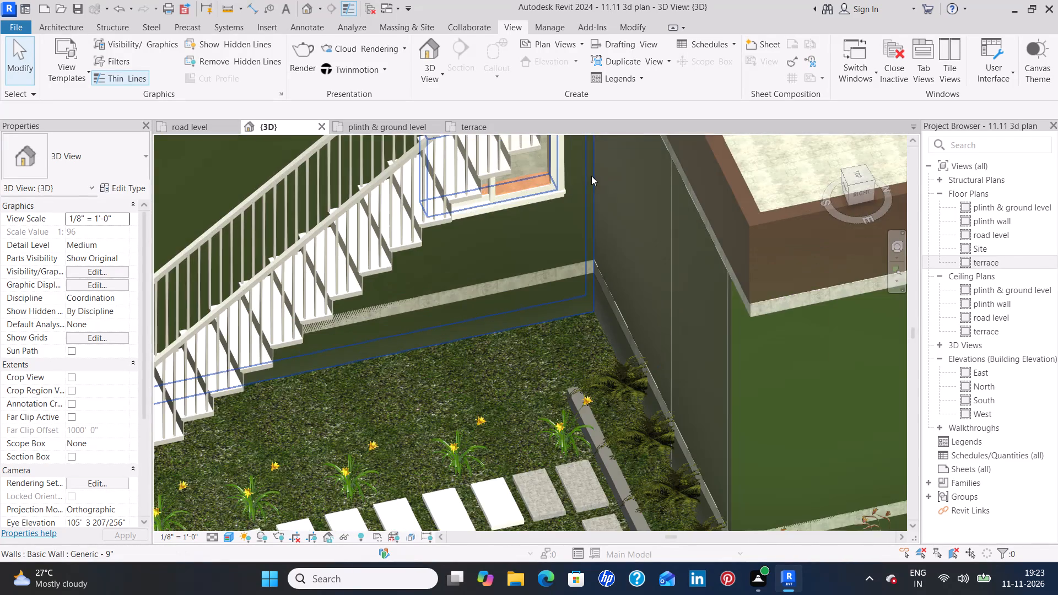
scroll(591, 176, up, 2)
middle_drag(595, 182, 624, 455)
scroll(664, 329, up, 7)
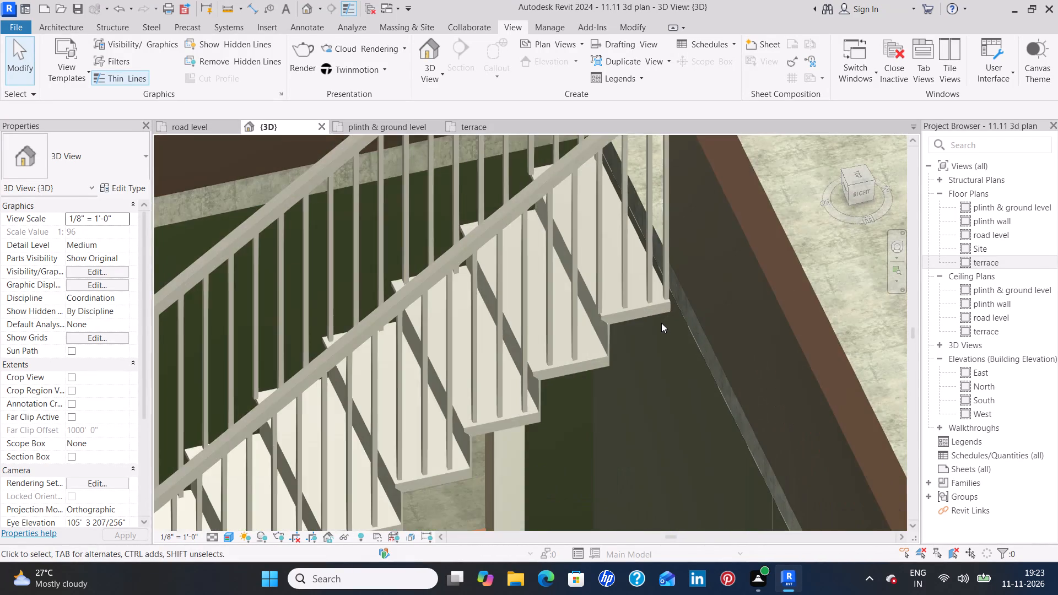
scroll(661, 323, up, 5)
middle_drag(726, 340, 717, 323)
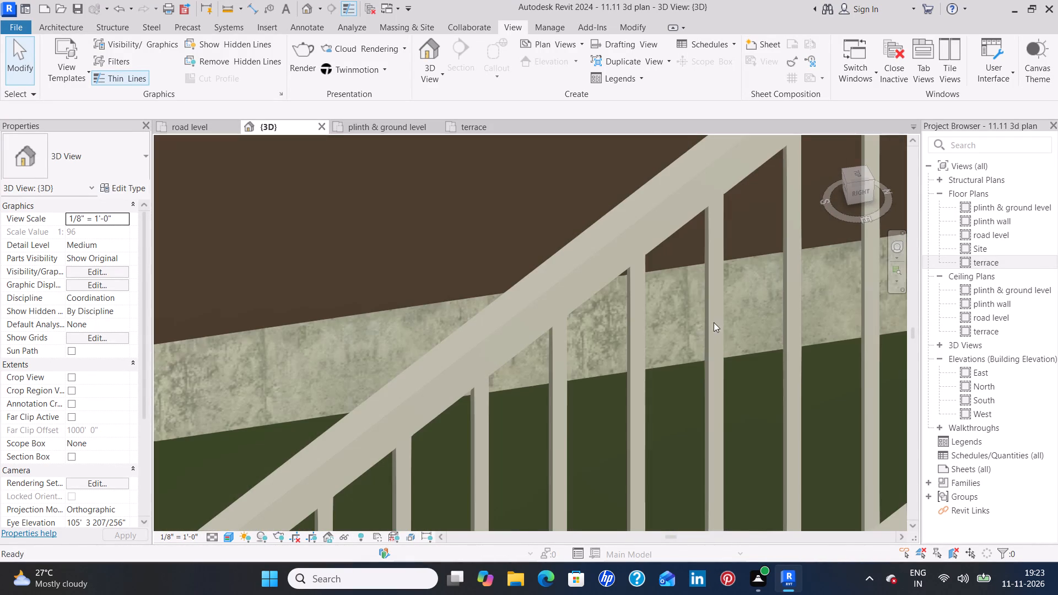
middle_drag(731, 353, 601, 312)
middle_drag(782, 399, 582, 324)
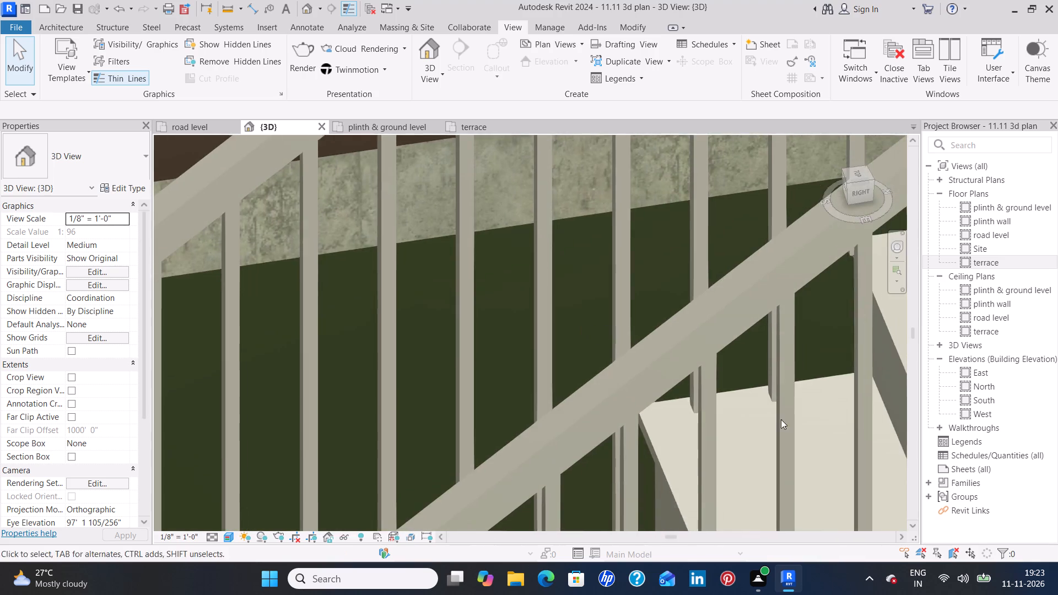
middle_drag(789, 416, 673, 189)
middle_drag(778, 469, 712, 305)
middle_drag(801, 483, 752, 403)
From the house's right side, measure between the terrace slab's lower edge and the stair's top tread.
click(857, 192)
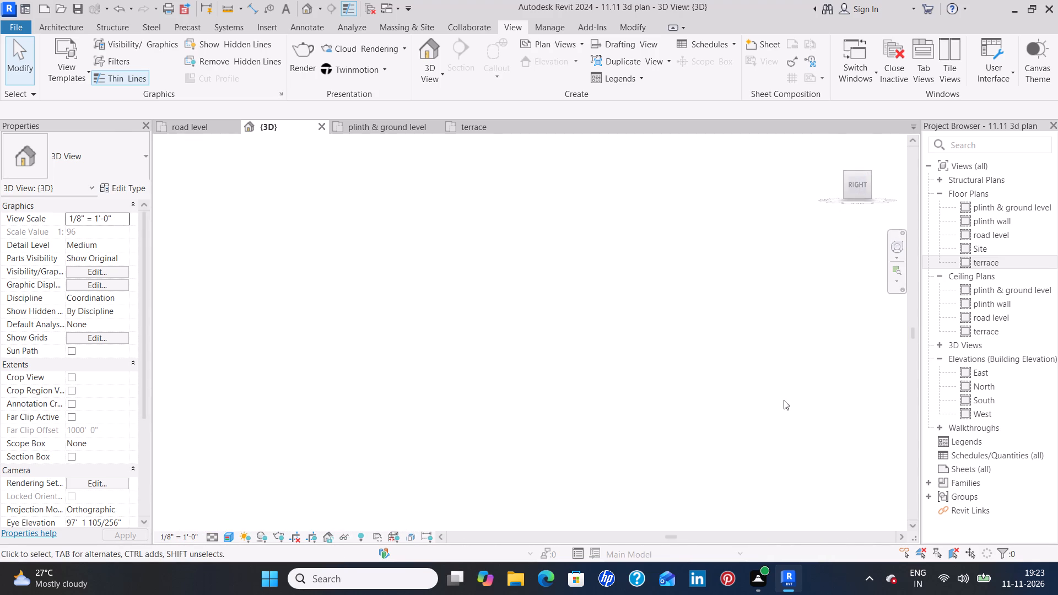
scroll(565, 327, up, 2)
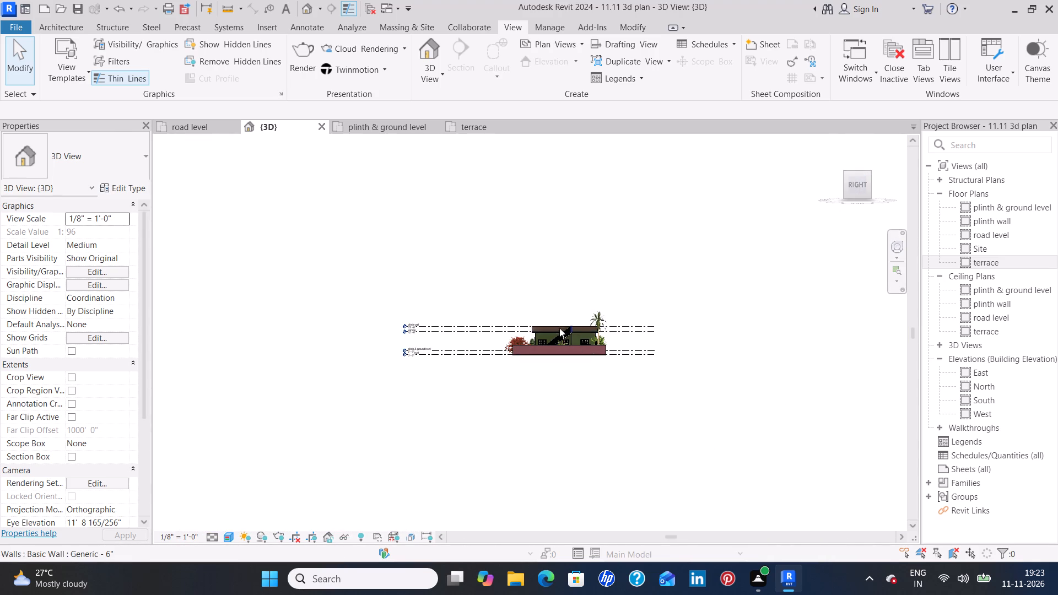
scroll(559, 328, up, 16)
scroll(651, 355, up, 4)
scroll(765, 412, up, 5)
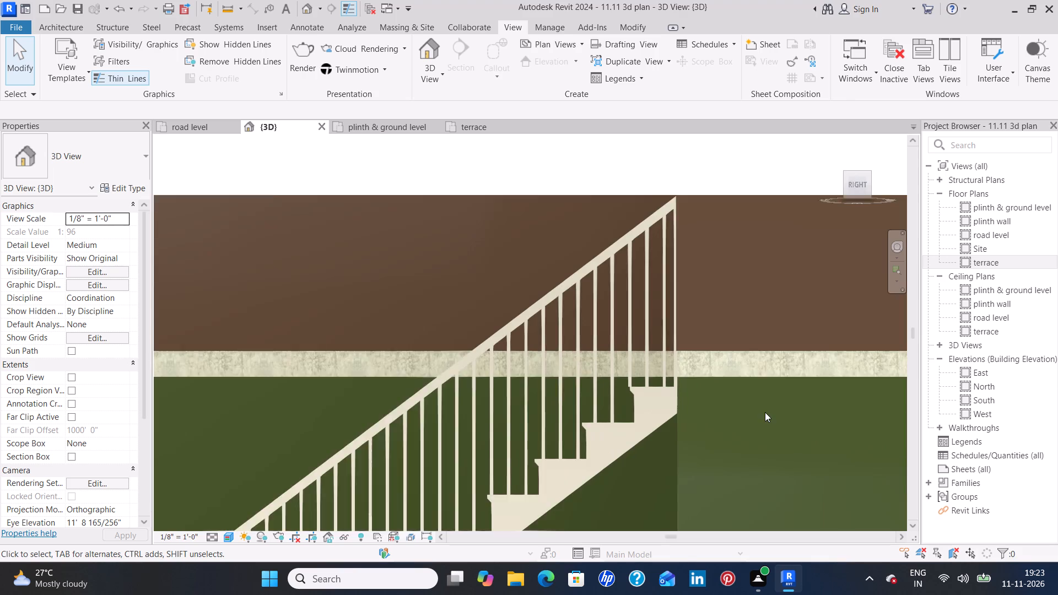
scroll(707, 413, up, 3)
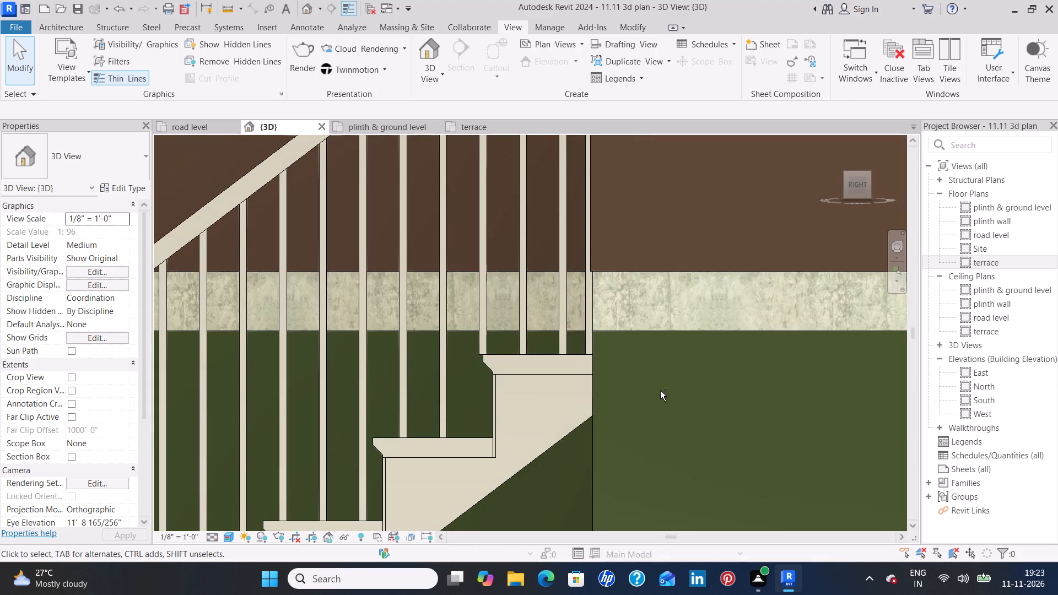
shift+middle_drag(663, 391, 670, 394)
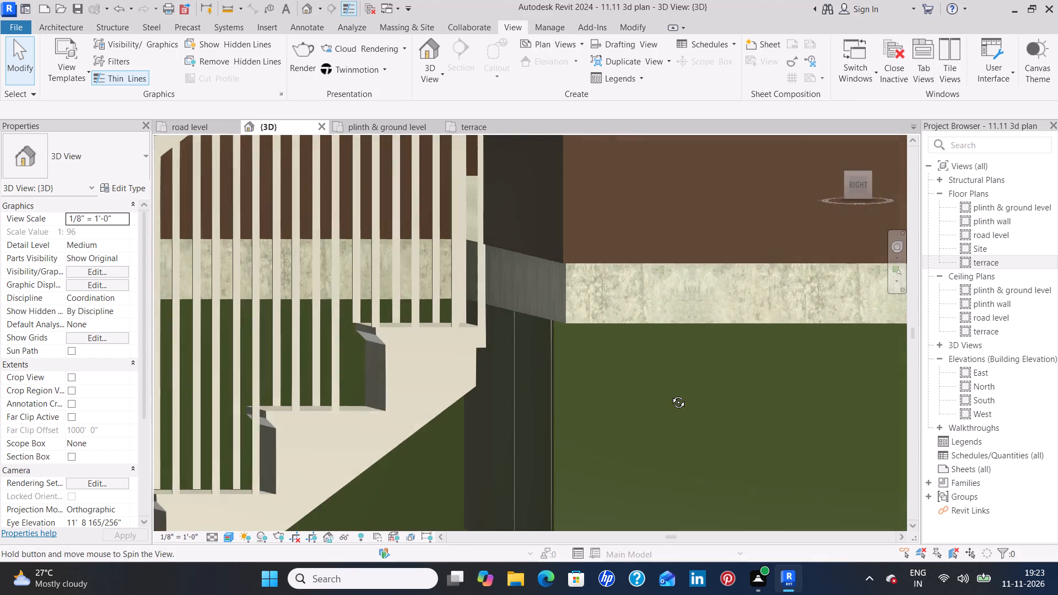
shift+middle_drag(670, 394, 667, 396)
scroll(562, 314, up, 8)
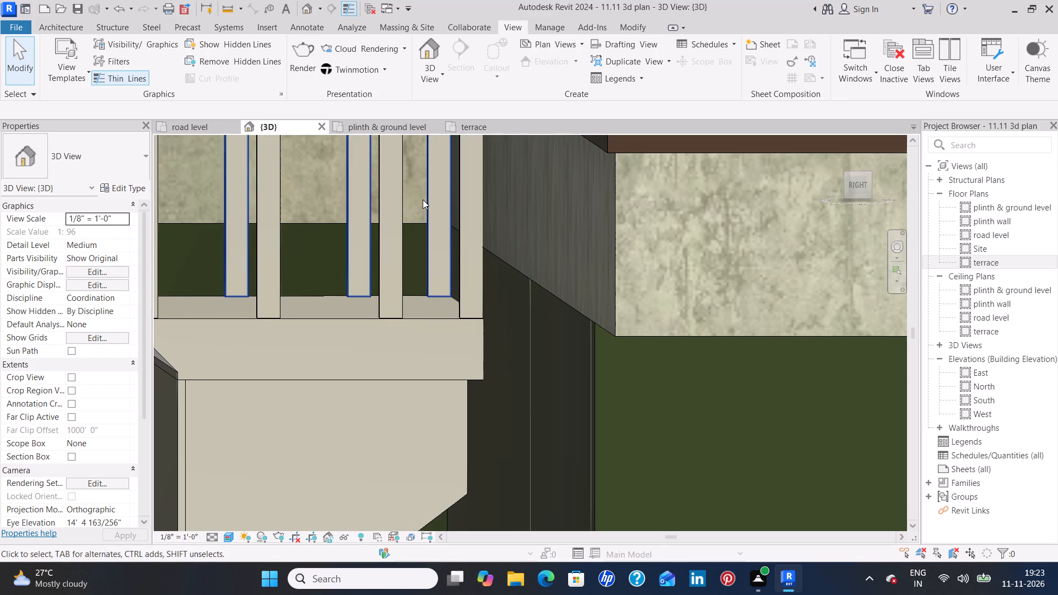
click(226, 7)
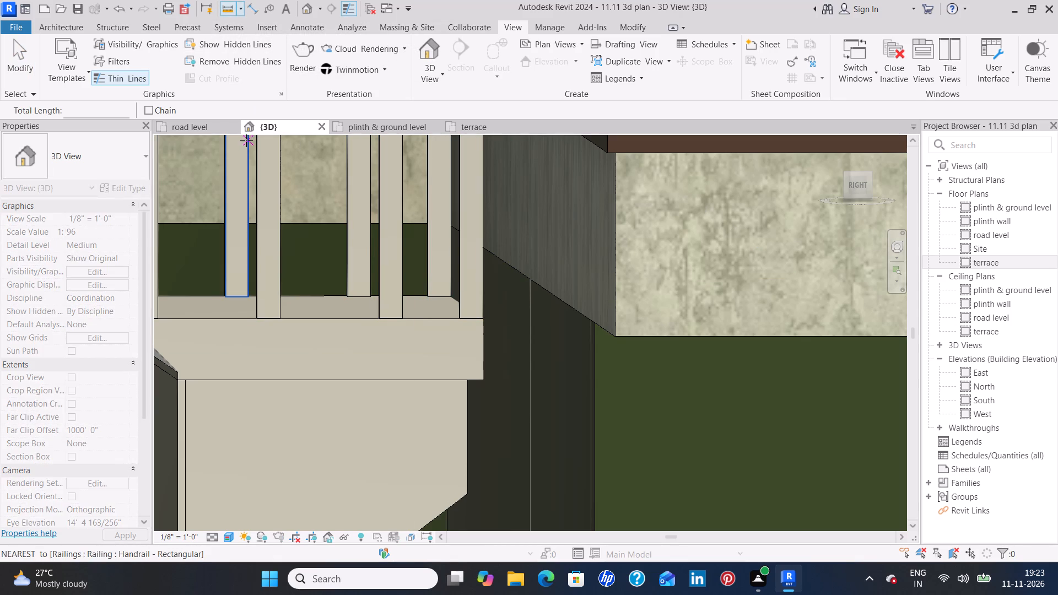
click(492, 257)
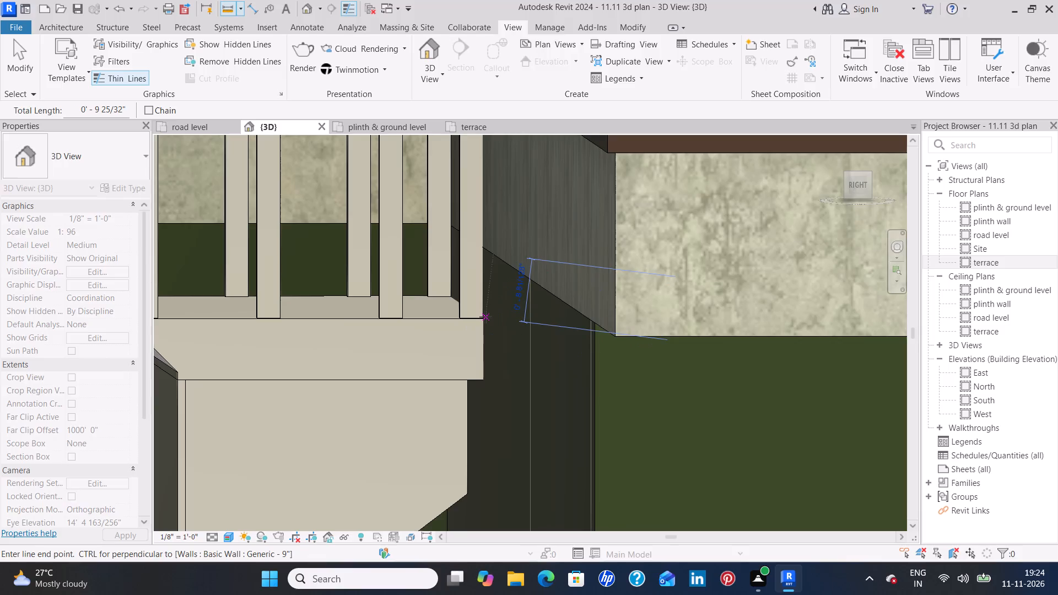
key(Escape)
key(Escape)
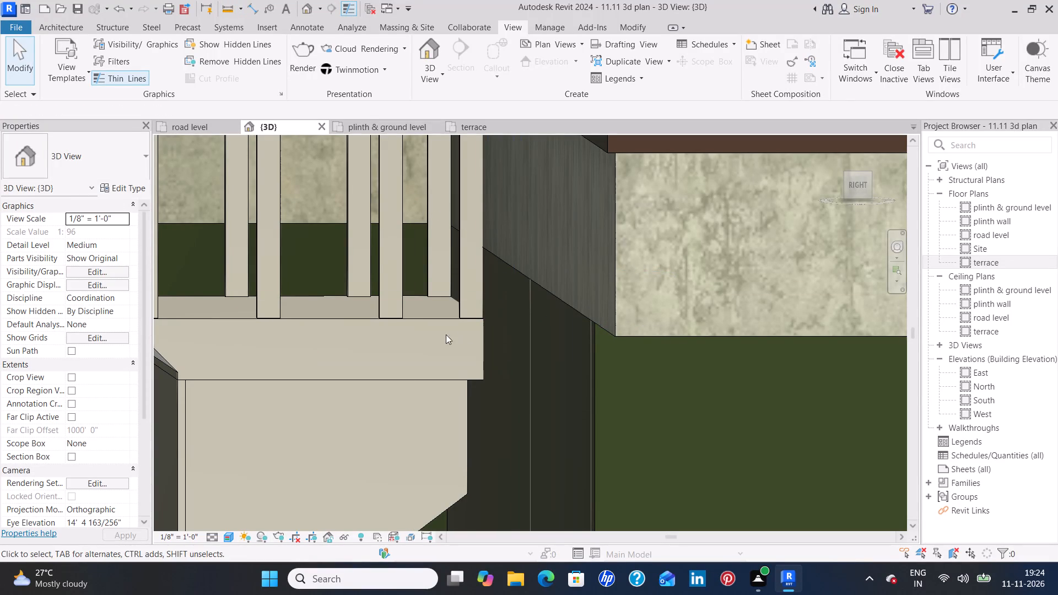
Examine the junction of the stair's top tread with the terrace slab edge from below and from the front.
shift+middle_drag(490, 387, 511, 379)
middle_drag(443, 401, 620, 304)
scroll(307, 420, down, 4)
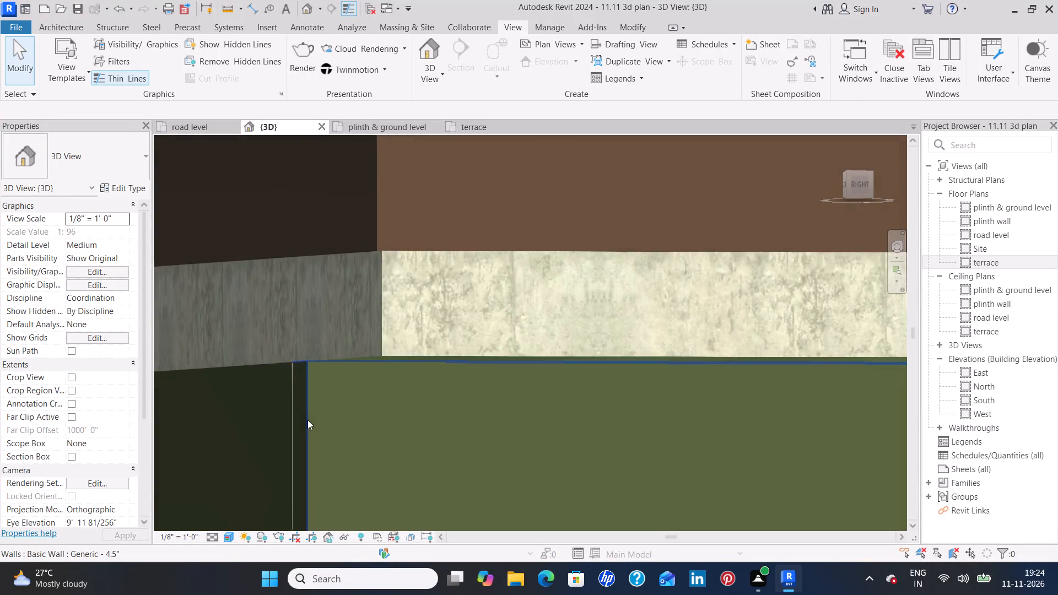
scroll(303, 420, down, 4)
middle_drag(248, 448, 496, 364)
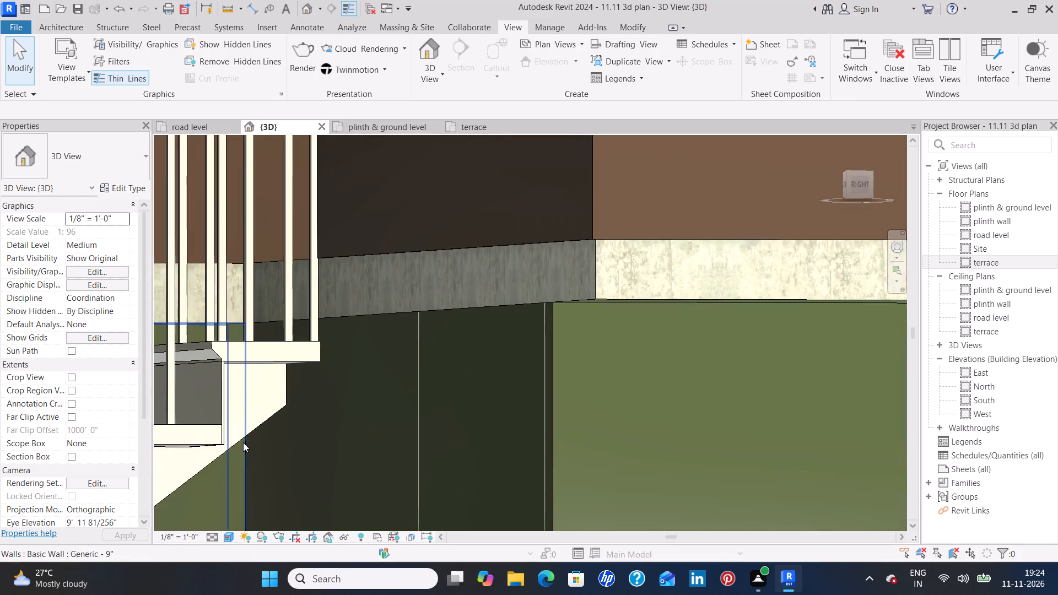
shift+middle_drag(243, 442, 375, 413)
scroll(339, 421, down, 16)
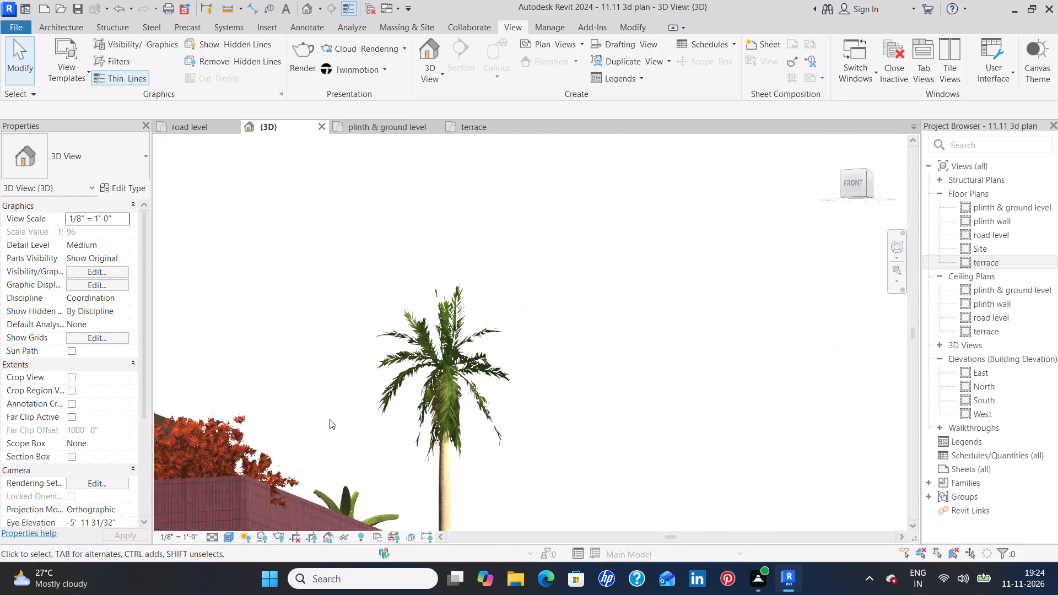
middle_drag(237, 442, 373, 263)
middle_drag(211, 414, 423, 370)
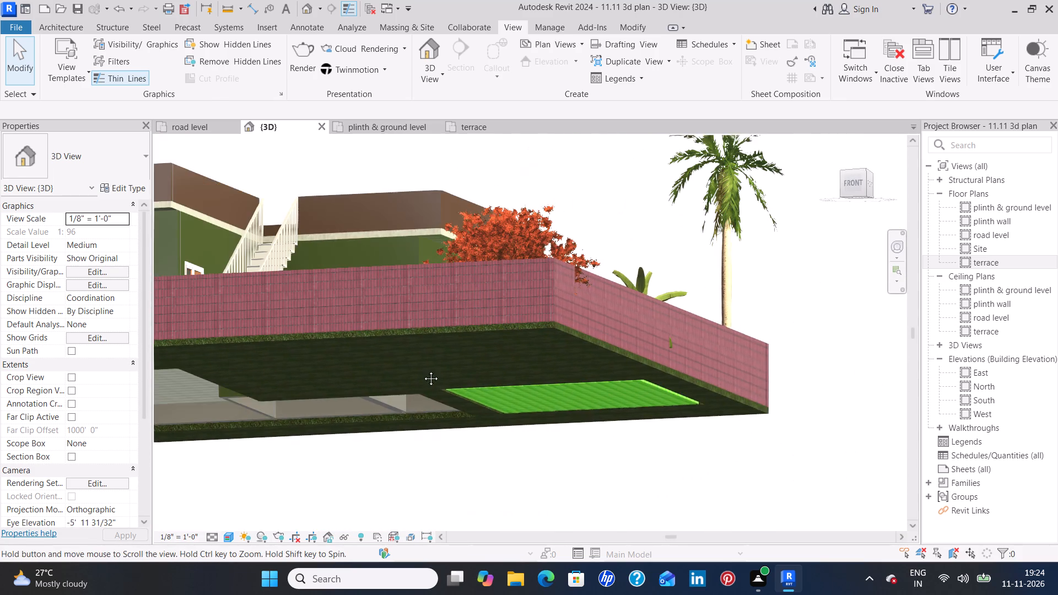
middle_drag(423, 370, 424, 370)
middle_drag(311, 183, 319, 403)
scroll(324, 398, up, 4)
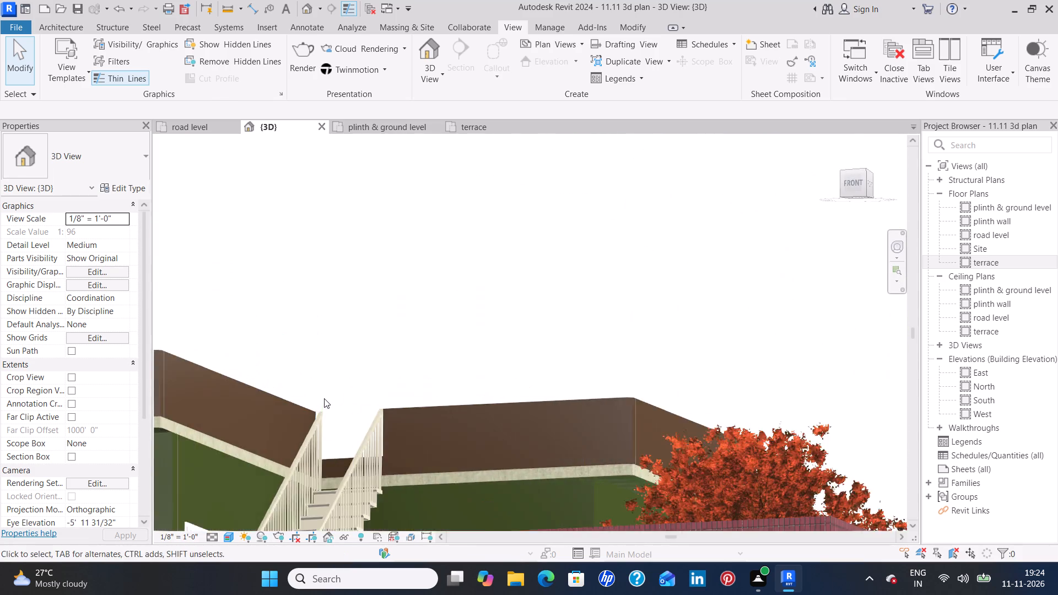
scroll(324, 398, up, 4)
shift+middle_drag(338, 364, 331, 421)
scroll(373, 343, up, 2)
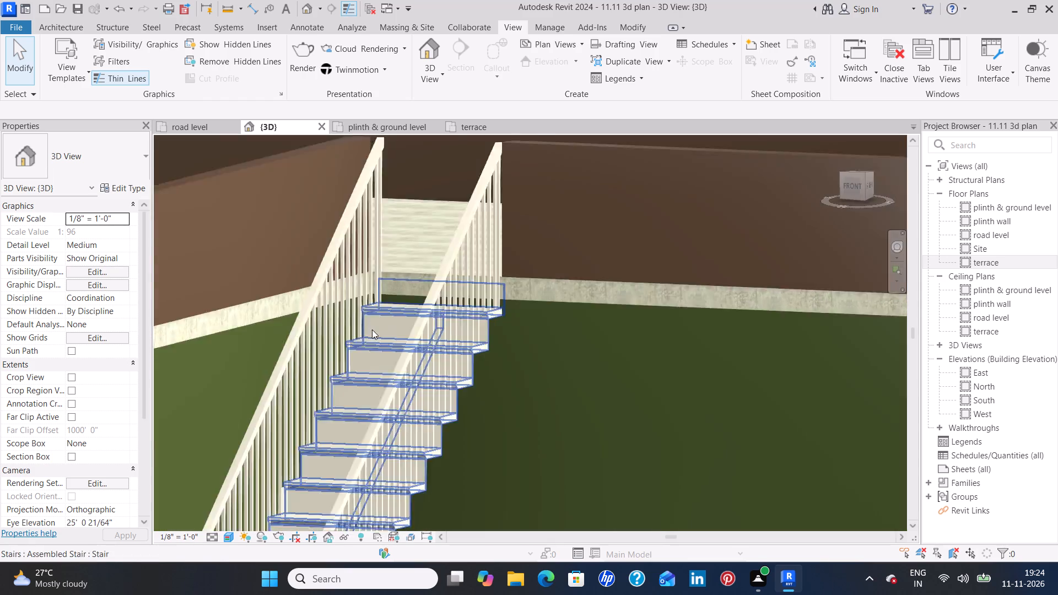
From the front, measure the vertical gap between the terrace slab's lower edge and the stair's top tread.
scroll(372, 329, up, 5)
shift+middle_drag(379, 293, 402, 298)
middle_drag(334, 298, 544, 312)
middle_drag(435, 327, 578, 342)
scroll(319, 273, up, 1)
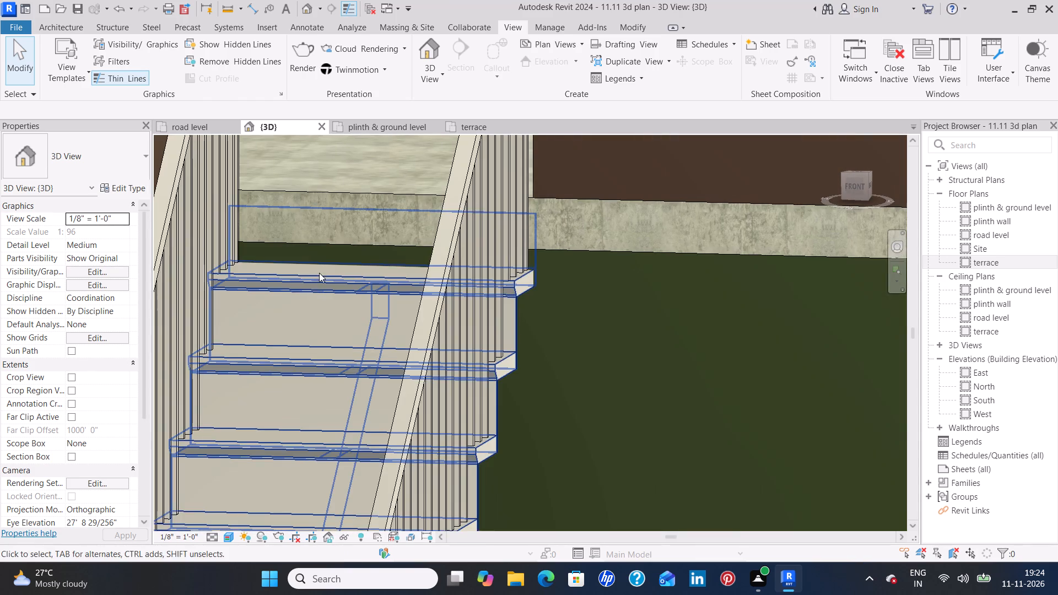
scroll(319, 273, up, 6)
middle_drag(350, 247, 443, 291)
scroll(415, 262, up, 5)
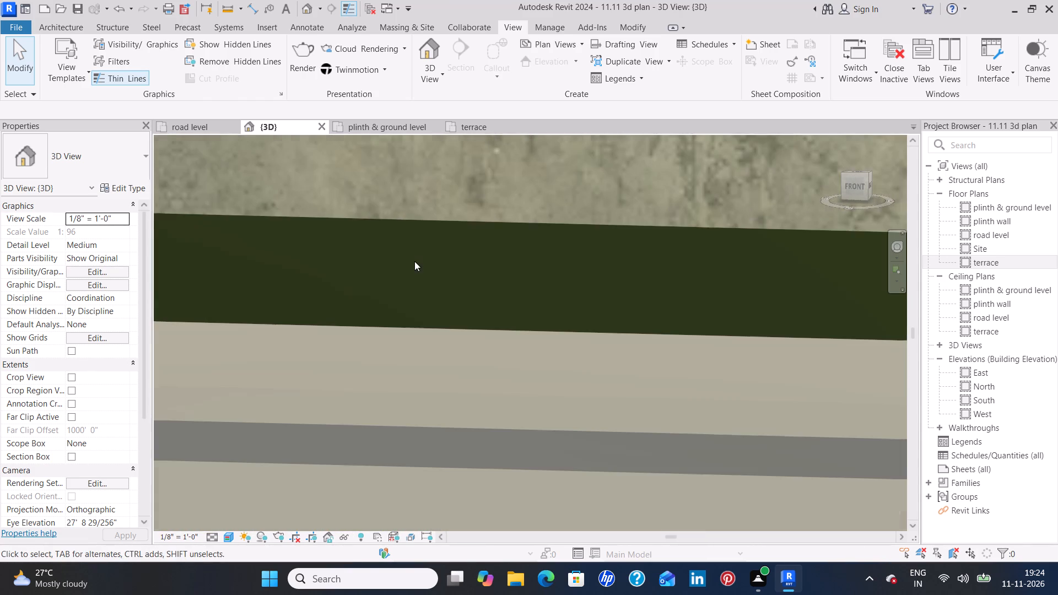
click(224, 7)
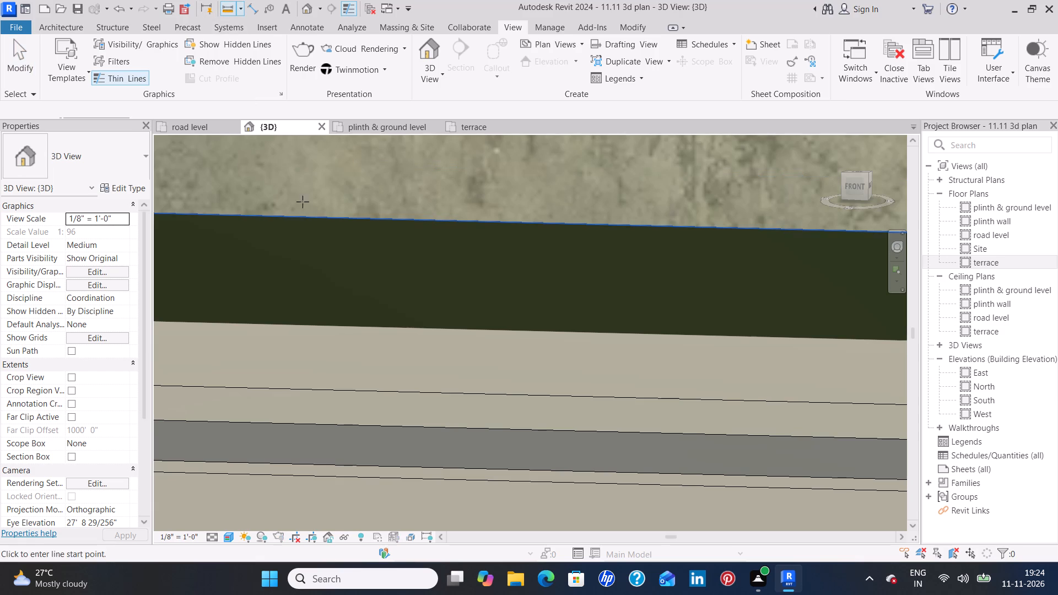
drag(484, 224, 487, 235)
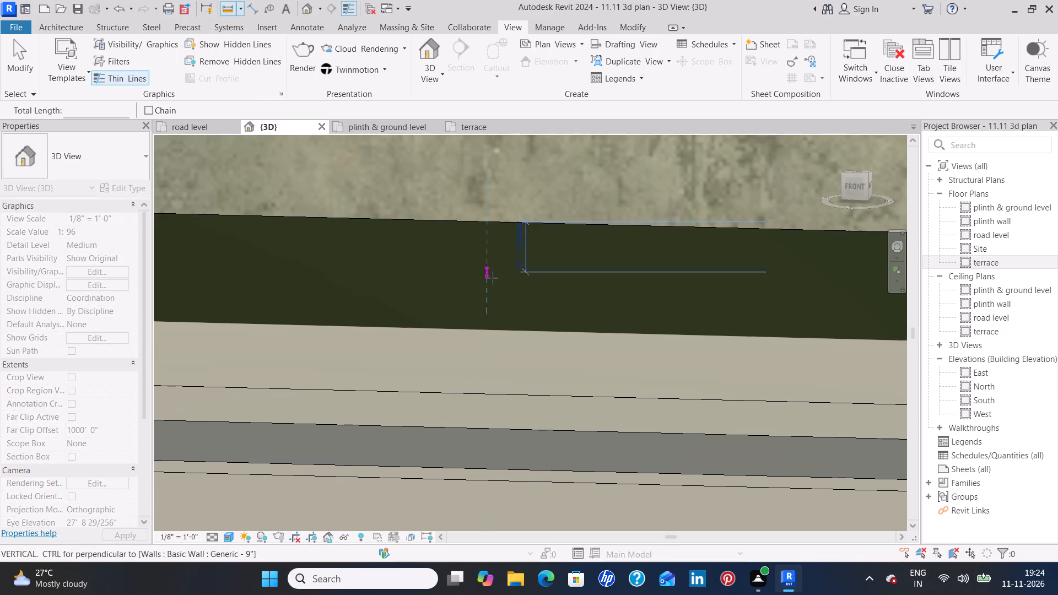
click(485, 329)
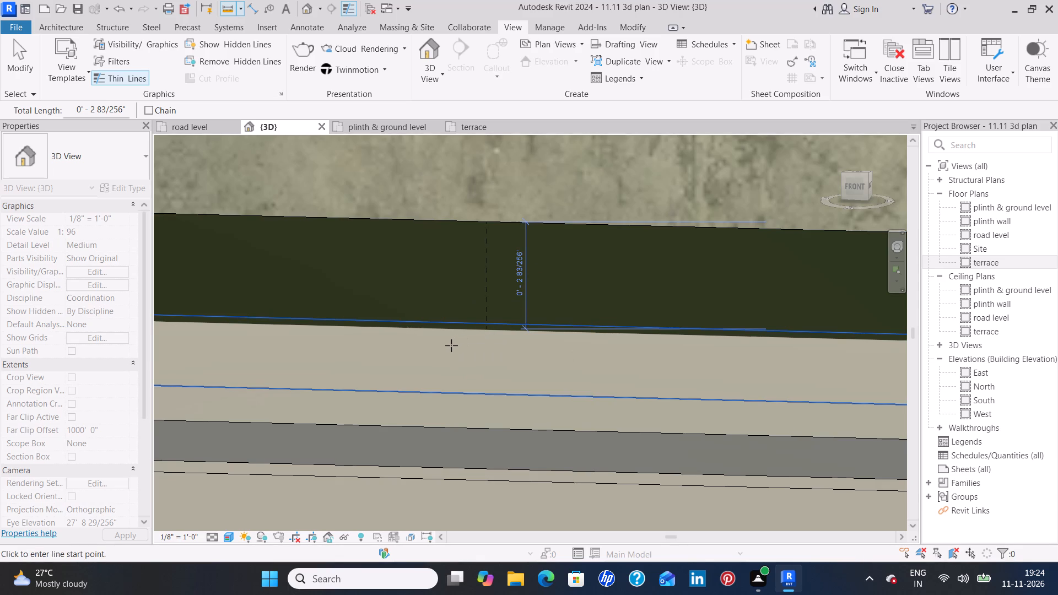
key(Escape)
key(Escape)
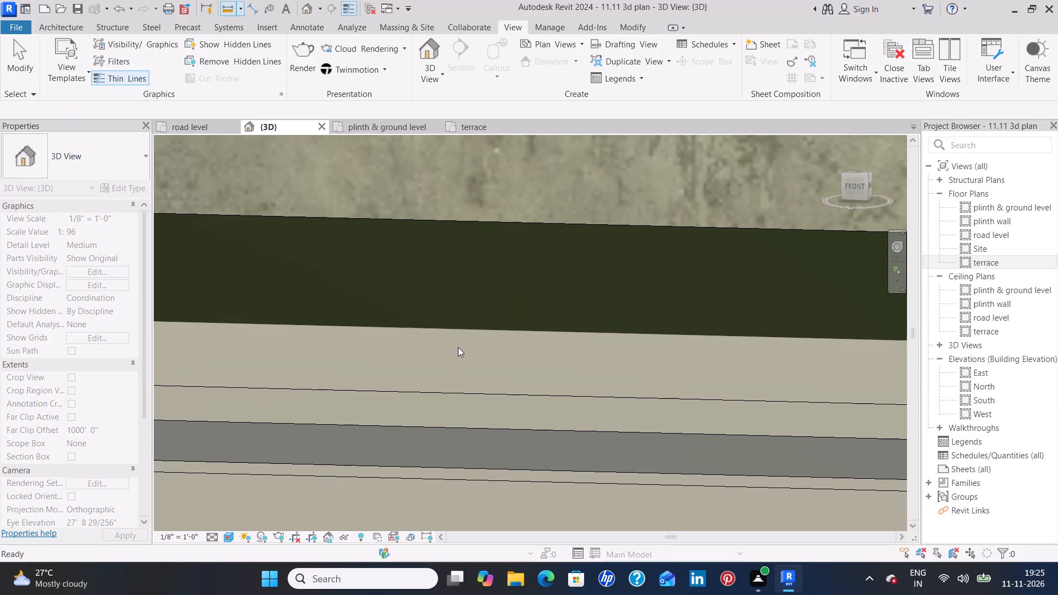
Examine the front parapet, the terrace floor behind it and the terrace stair from the front of the house.
scroll(450, 320, down, 20)
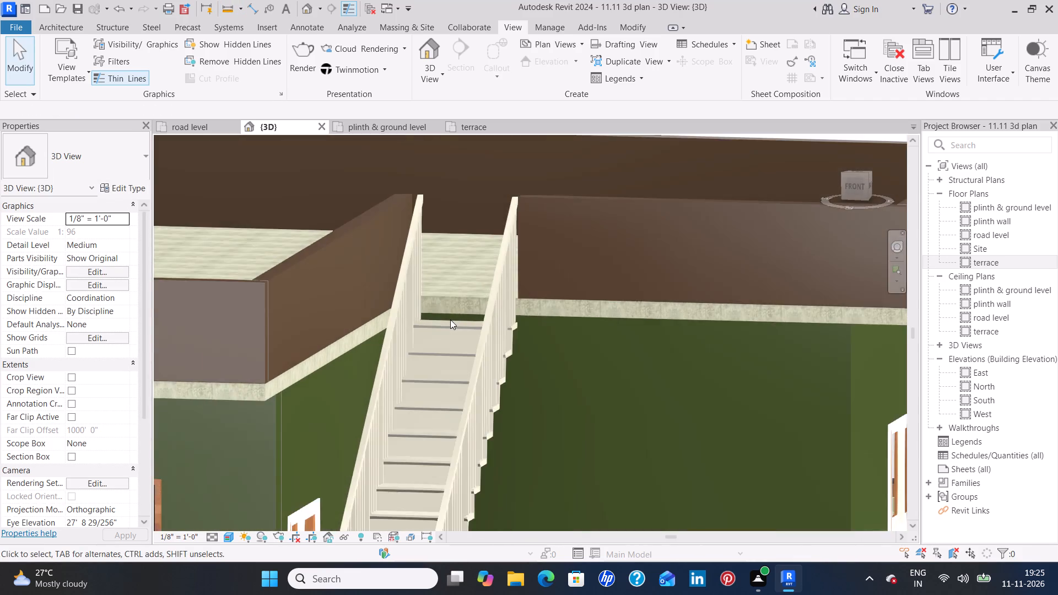
scroll(450, 320, down, 9)
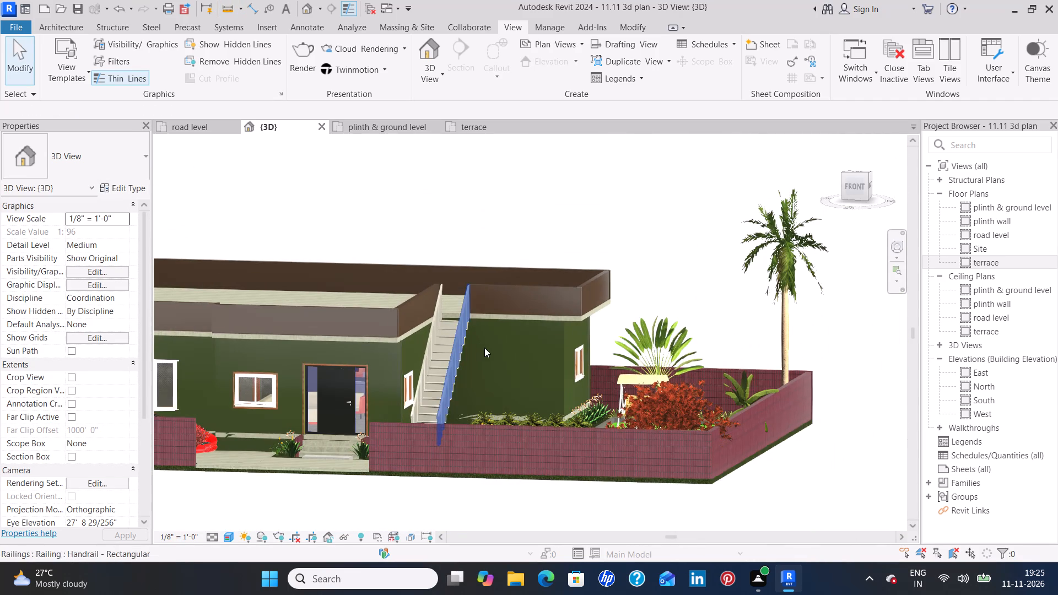
scroll(283, 312, up, 7)
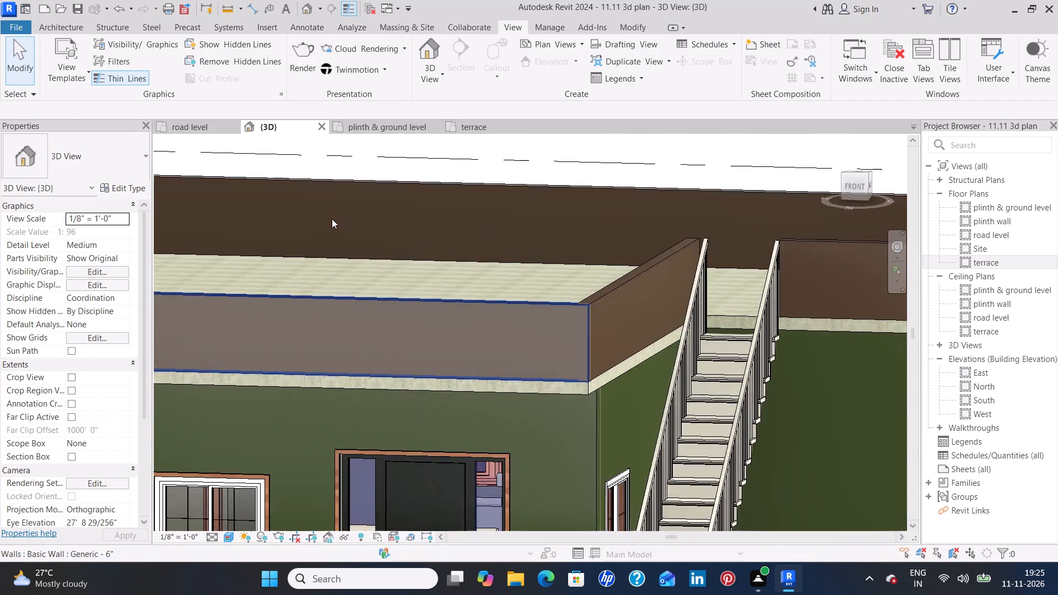
middle_drag(332, 219, 524, 275)
scroll(527, 277, down, 2)
scroll(417, 324, up, 3)
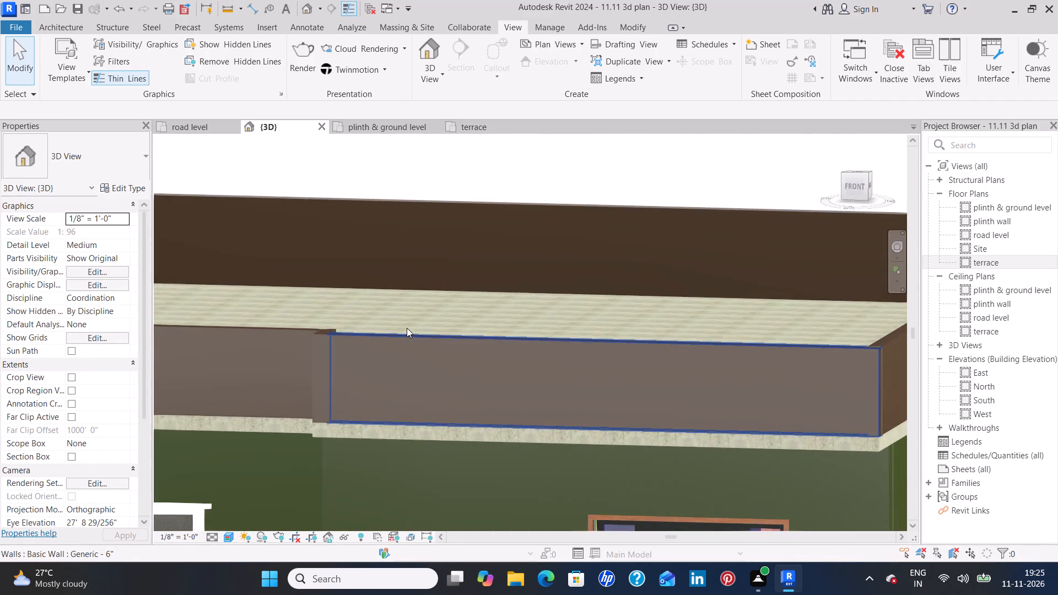
scroll(407, 328, up, 3)
scroll(446, 274, down, 3)
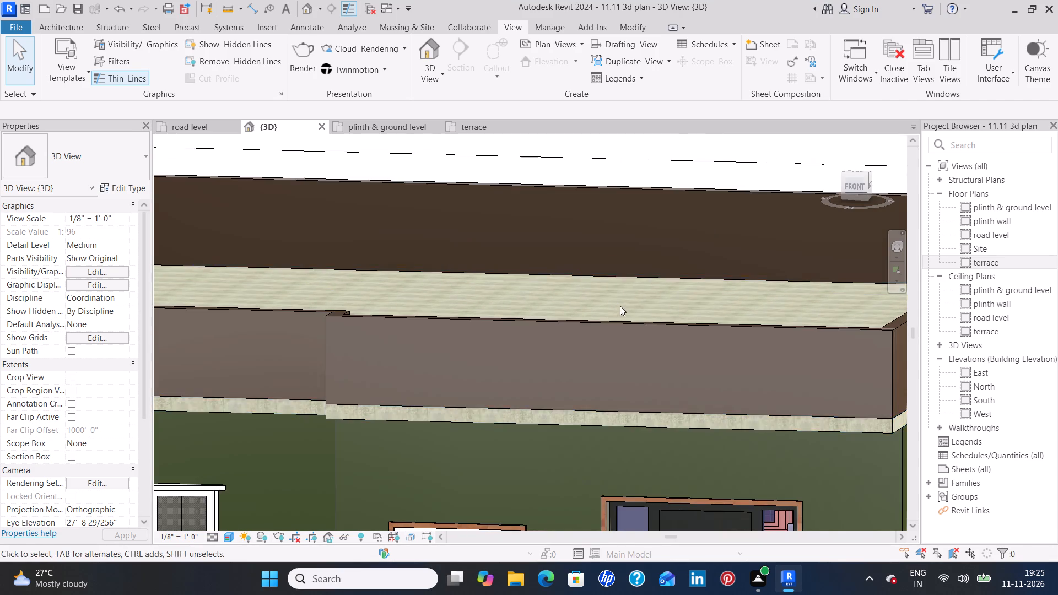
scroll(615, 302, down, 3)
middle_drag(543, 355, 543, 281)
middle_drag(603, 328, 364, 312)
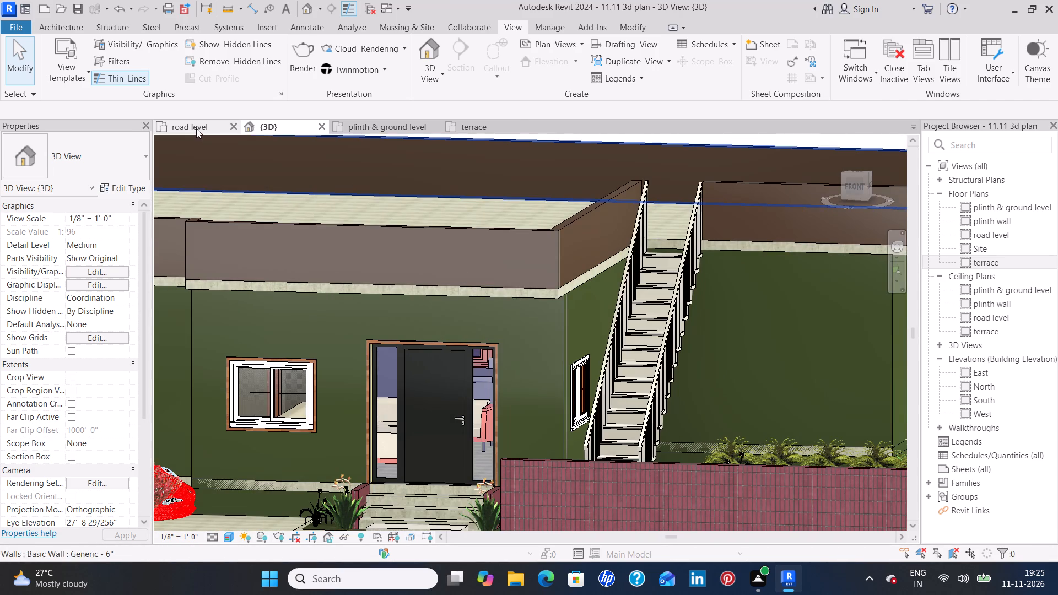
In the road level plan, draw two chained model lines on the open lawn: 4'-1" horizontally, then straight down from its end.
click(196, 128)
scroll(784, 476, down, 4)
middle_drag(791, 487, 748, 415)
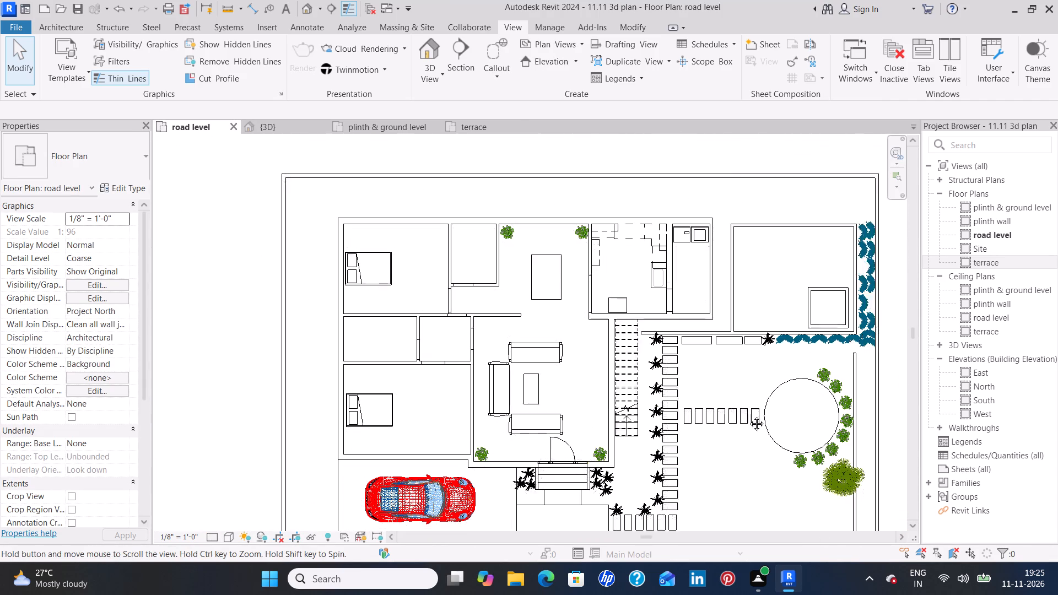
middle_drag(748, 415, 707, 340)
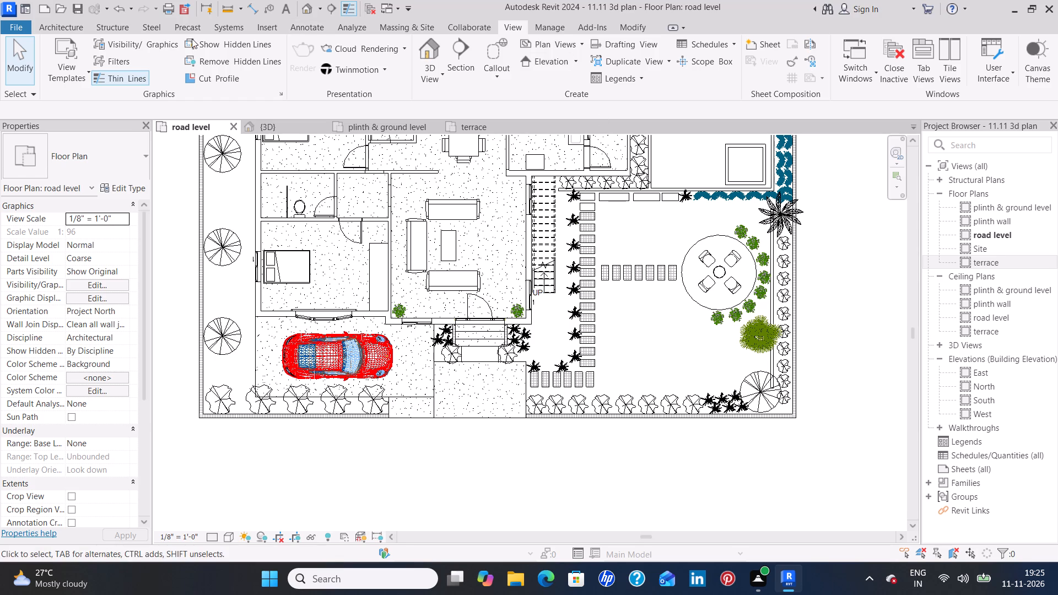
click(83, 24)
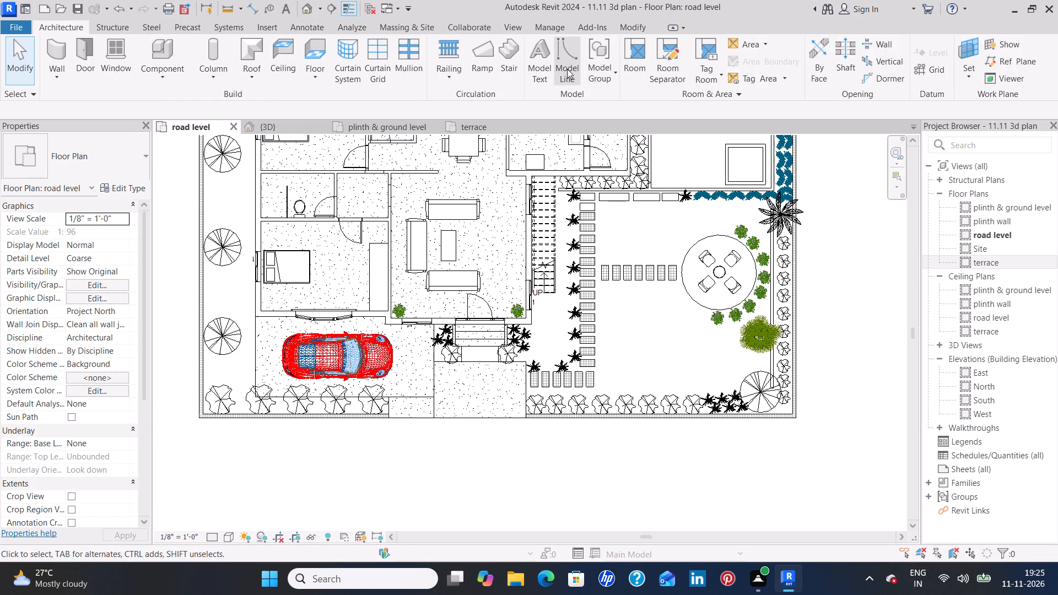
click(567, 69)
scroll(652, 355, up, 6)
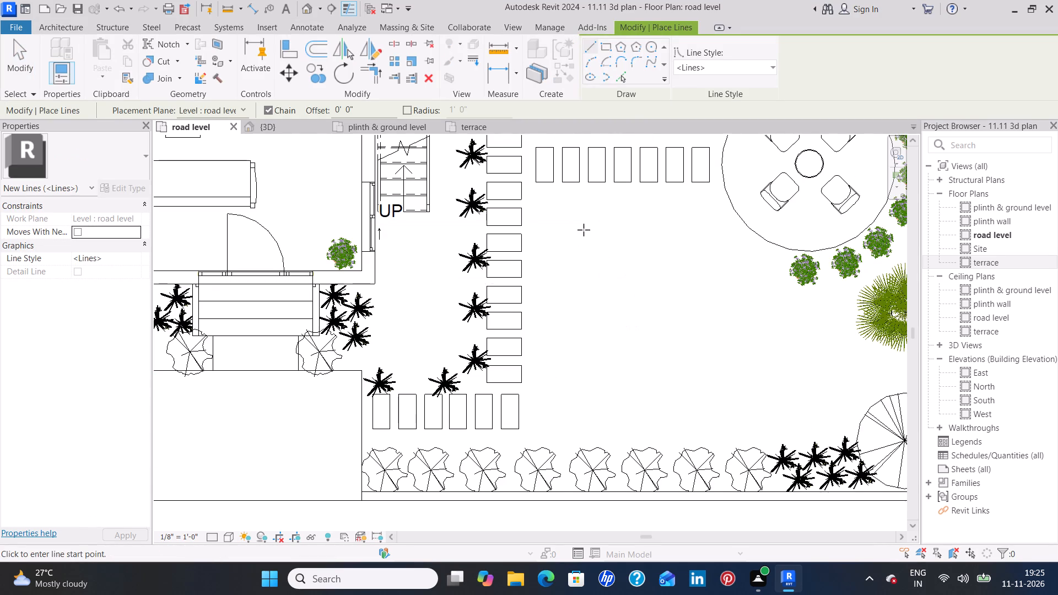
scroll(627, 320, up, 4)
click(580, 247)
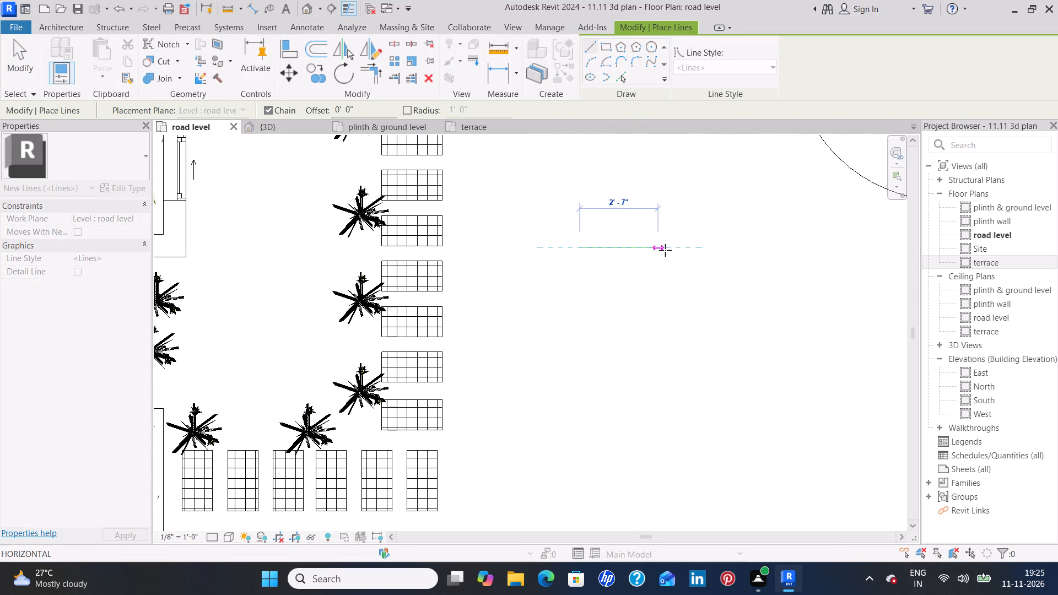
click(703, 247)
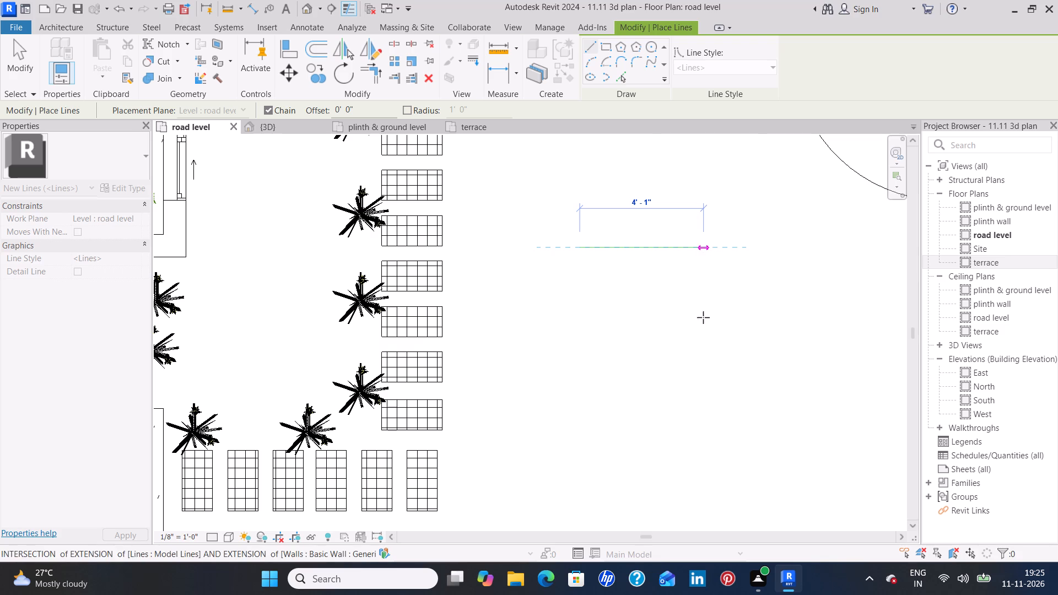
click(701, 361)
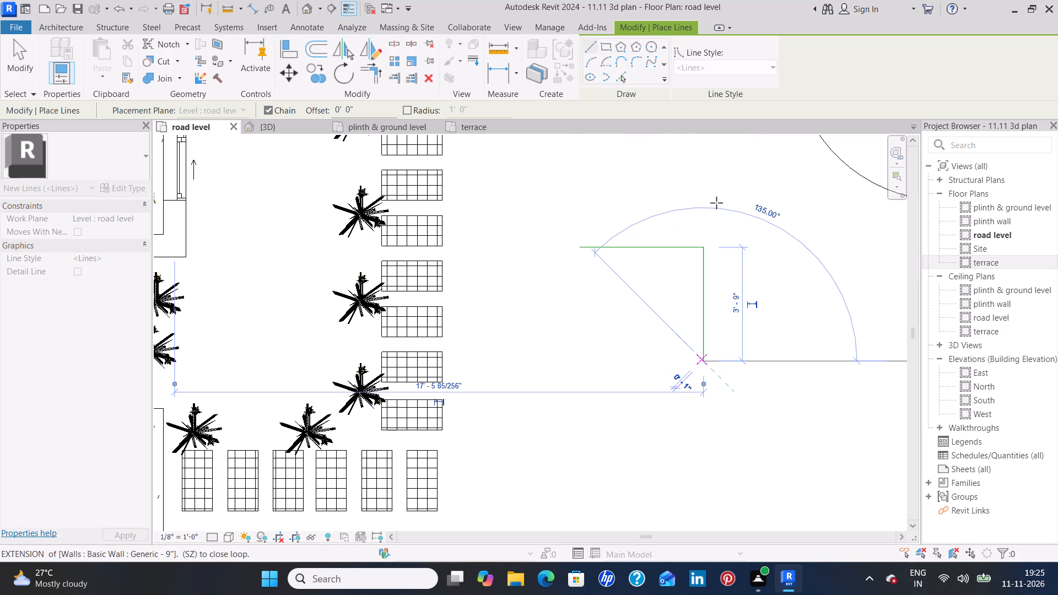
Draw a model-line circle of about 10 3/8" radius inside the corner of the two lines, reaching the vertical line.
click(651, 44)
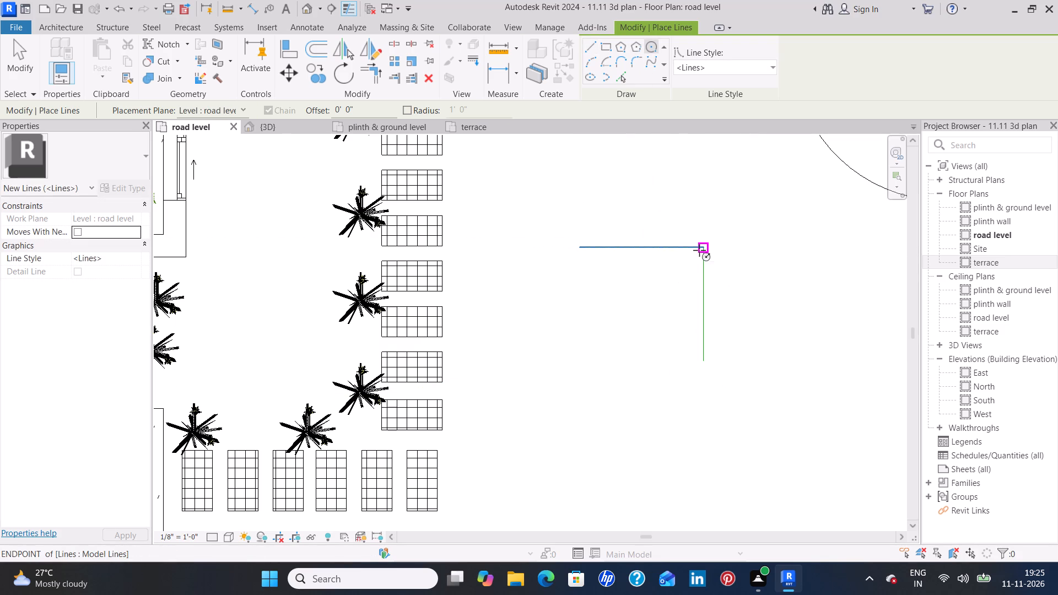
click(677, 274)
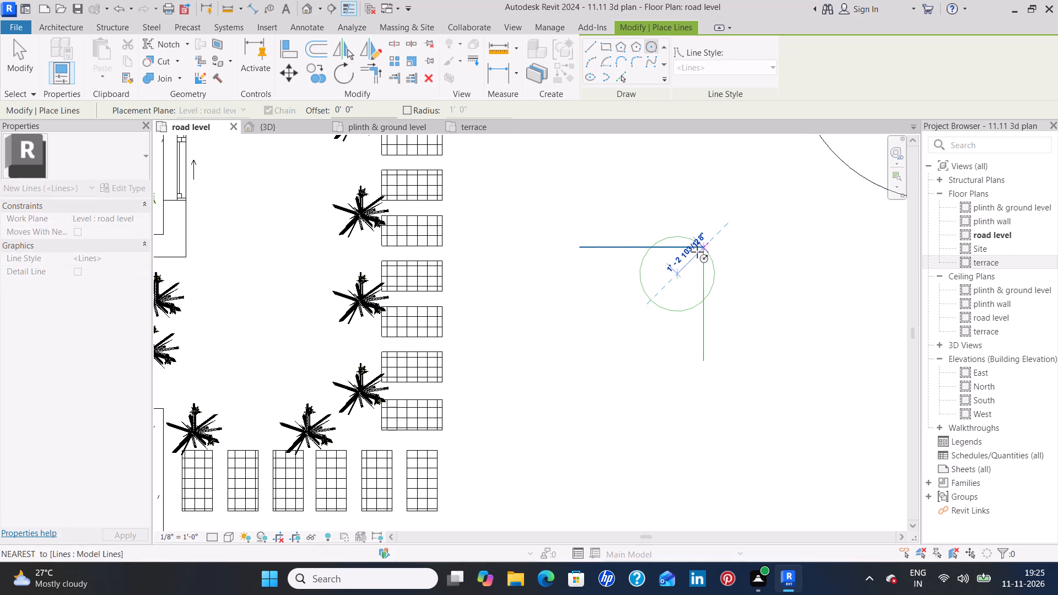
scroll(693, 258, up, 7)
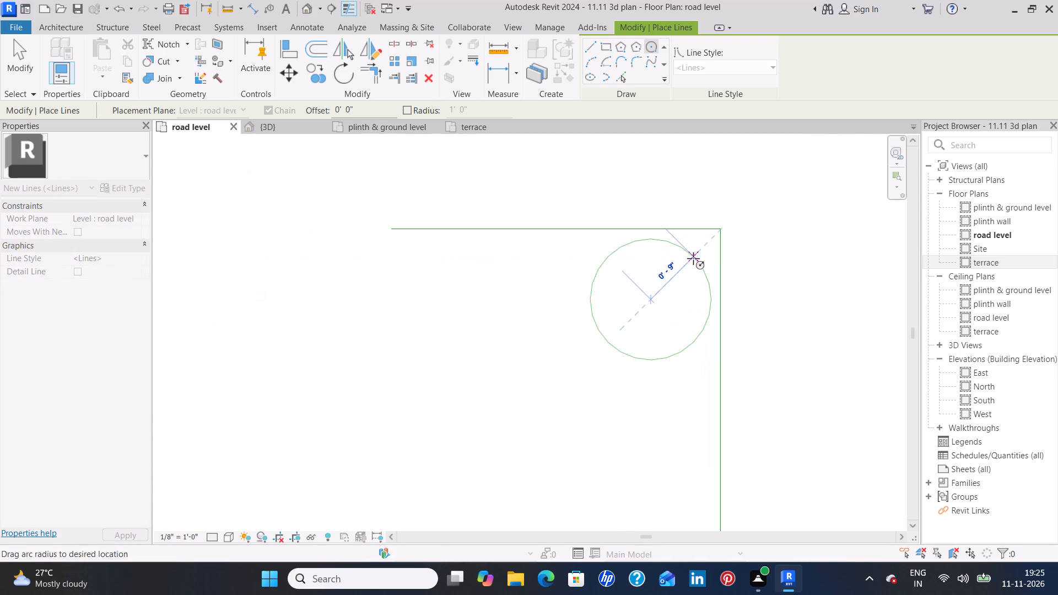
click(716, 295)
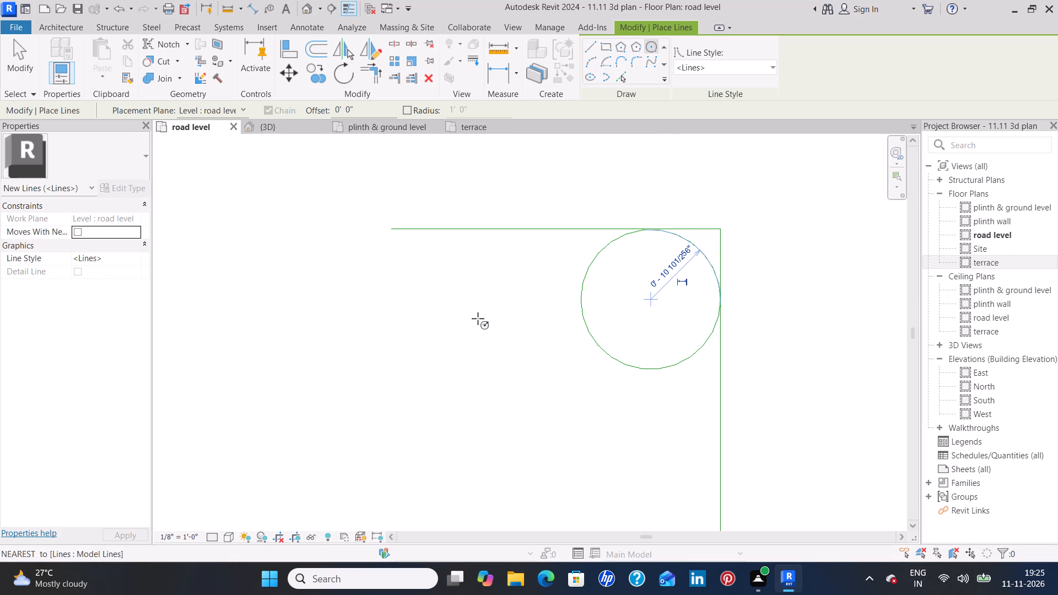
key(Escape)
key(Escape)
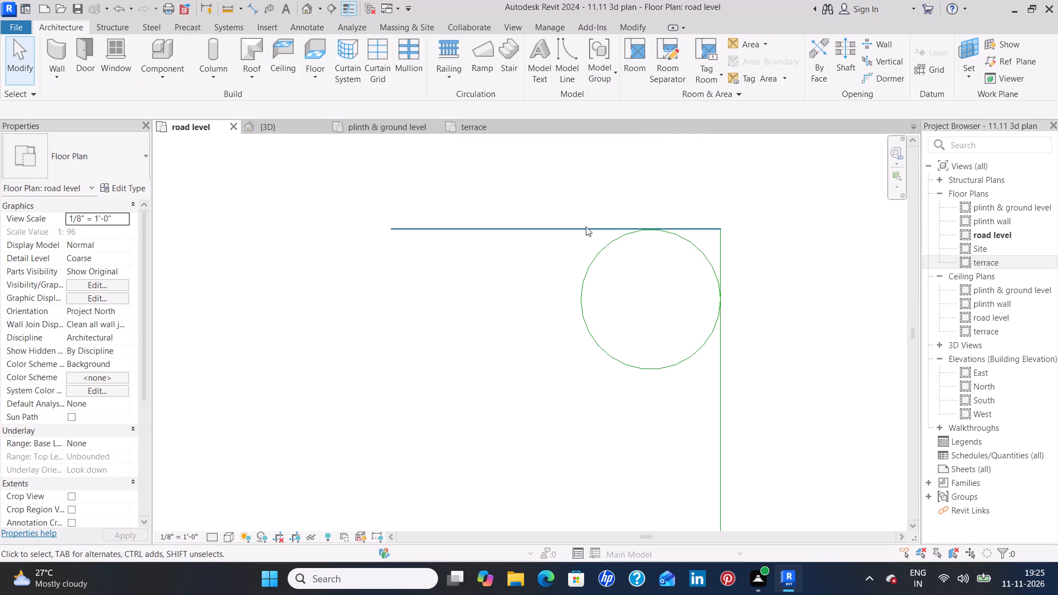
Nudge the horizontal model line down until it touches the top of the circle.
click(586, 226)
scroll(627, 203, up, 10)
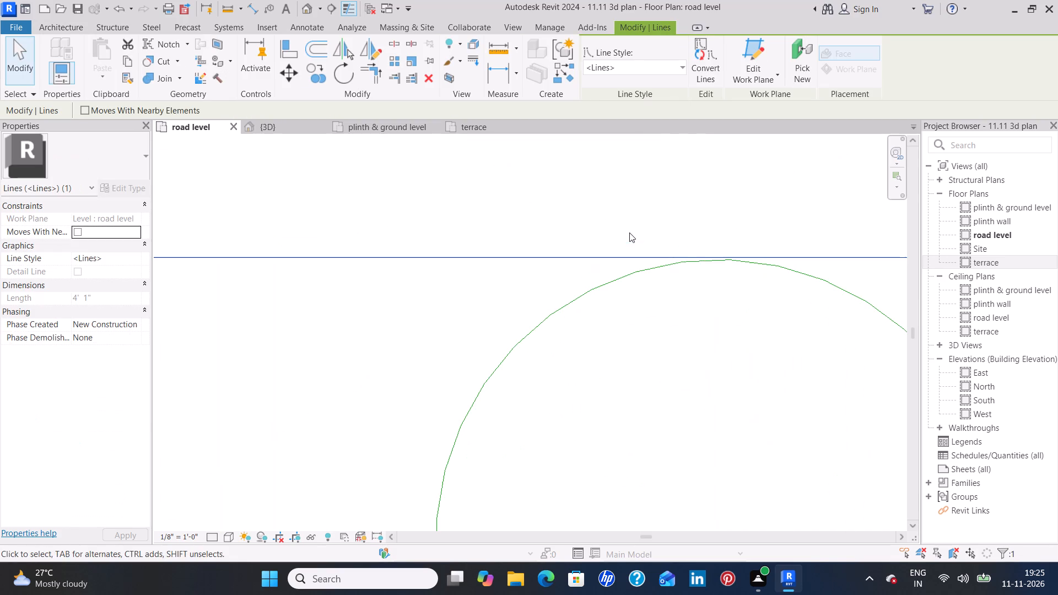
key(Down)
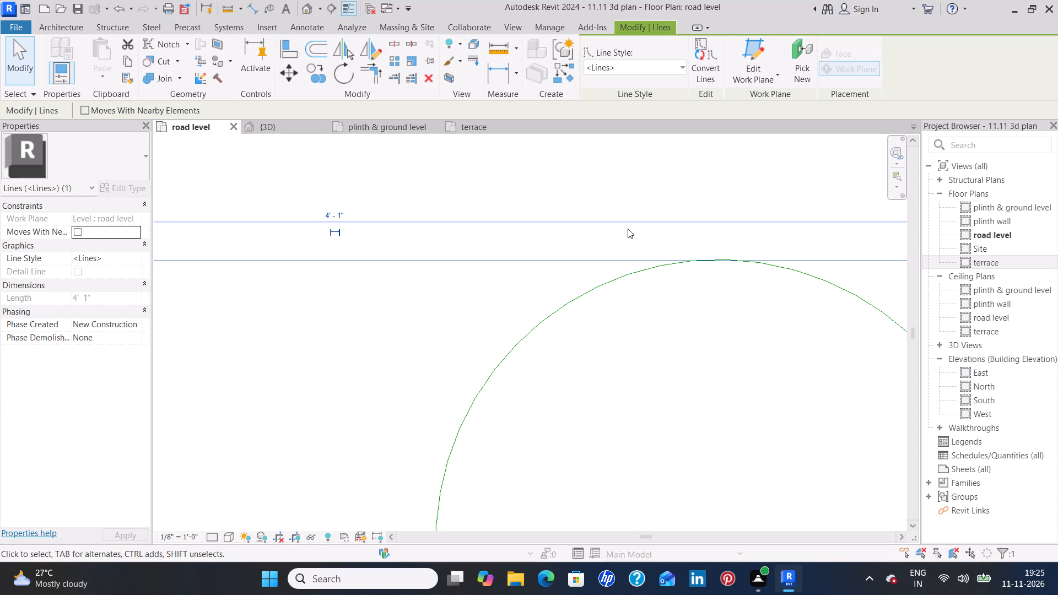
key(Up)
scroll(716, 255, up, 3)
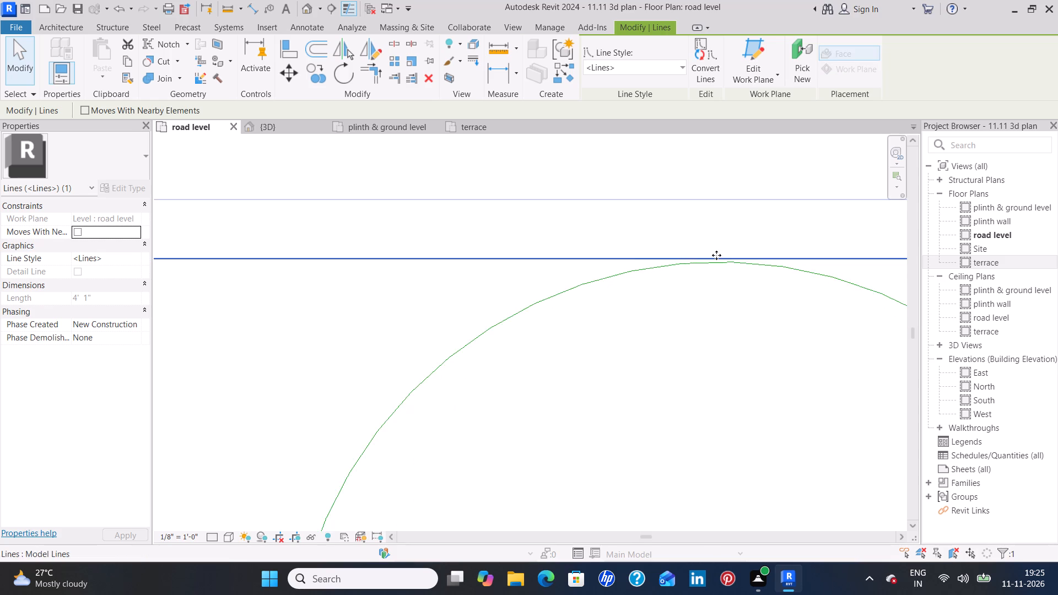
scroll(716, 255, up, 10)
key(Down)
key(Down)
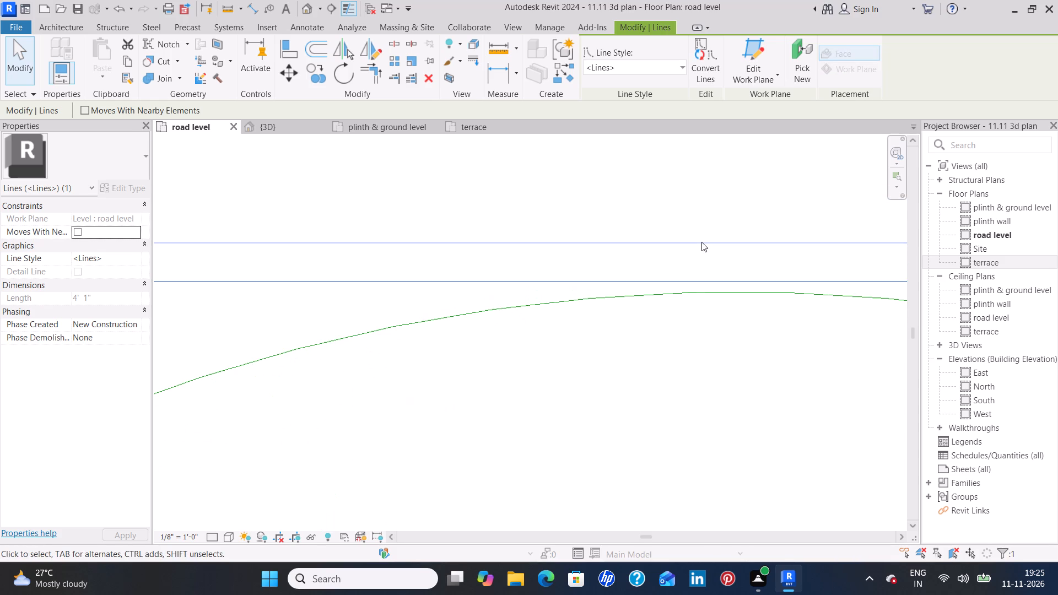
key(Down)
key(Down)
key(Down)
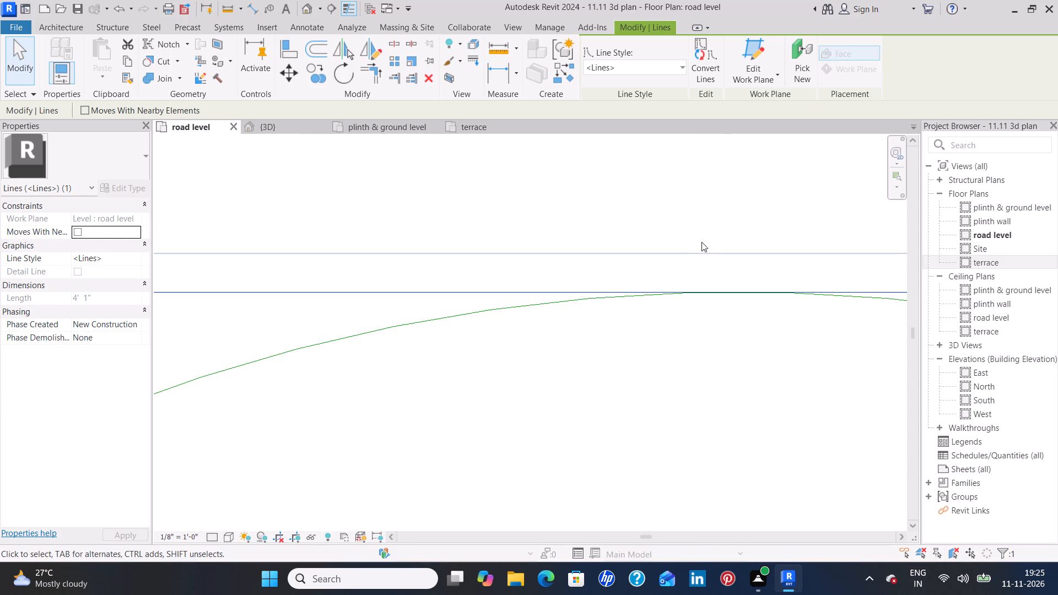
click(634, 212)
scroll(623, 214, down, 12)
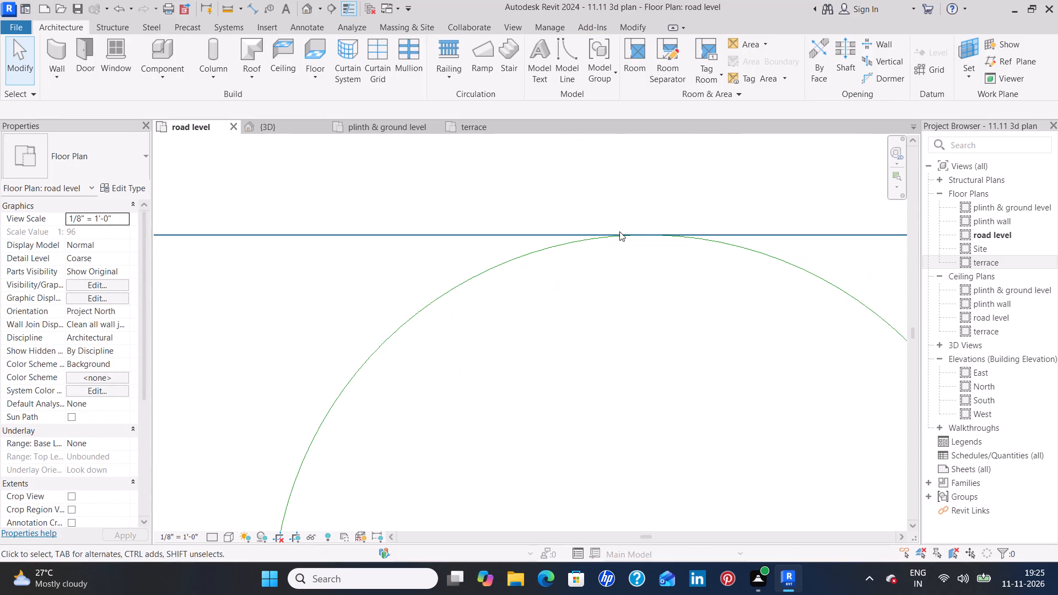
scroll(619, 231, down, 5)
scroll(620, 285, down, 3)
middle_drag(621, 315, 623, 267)
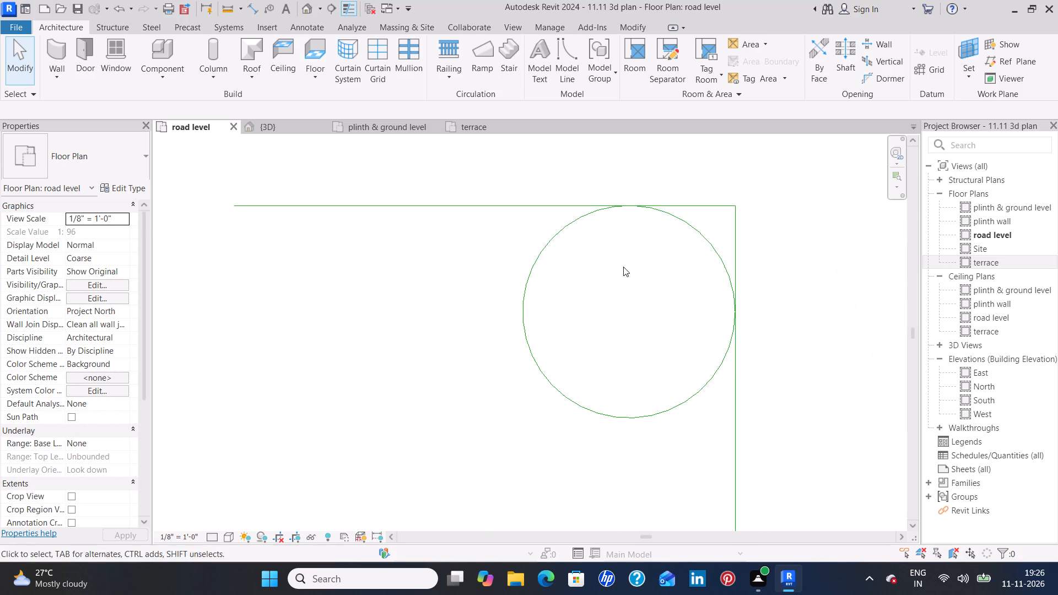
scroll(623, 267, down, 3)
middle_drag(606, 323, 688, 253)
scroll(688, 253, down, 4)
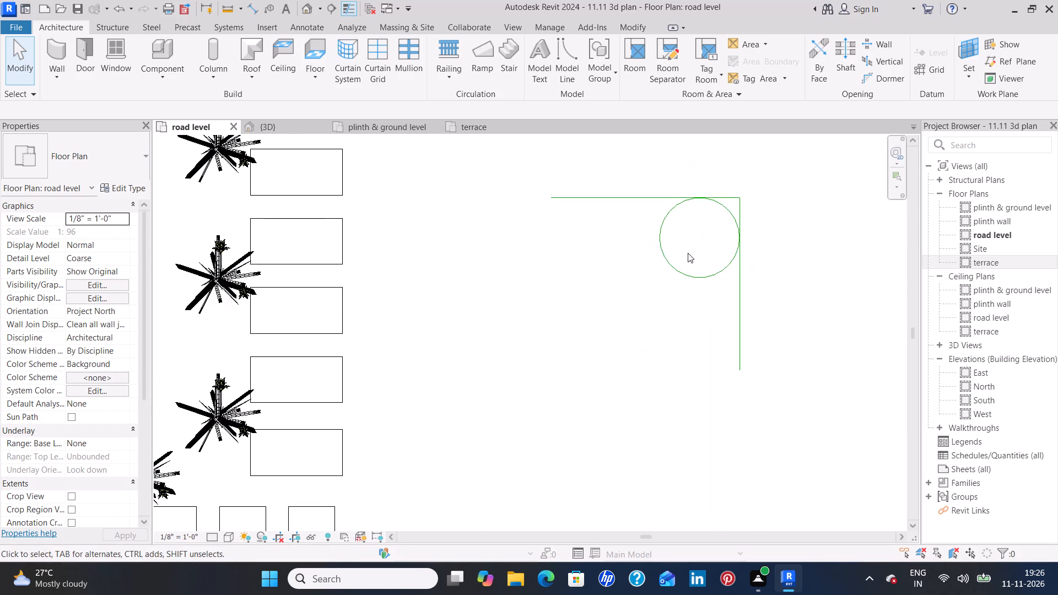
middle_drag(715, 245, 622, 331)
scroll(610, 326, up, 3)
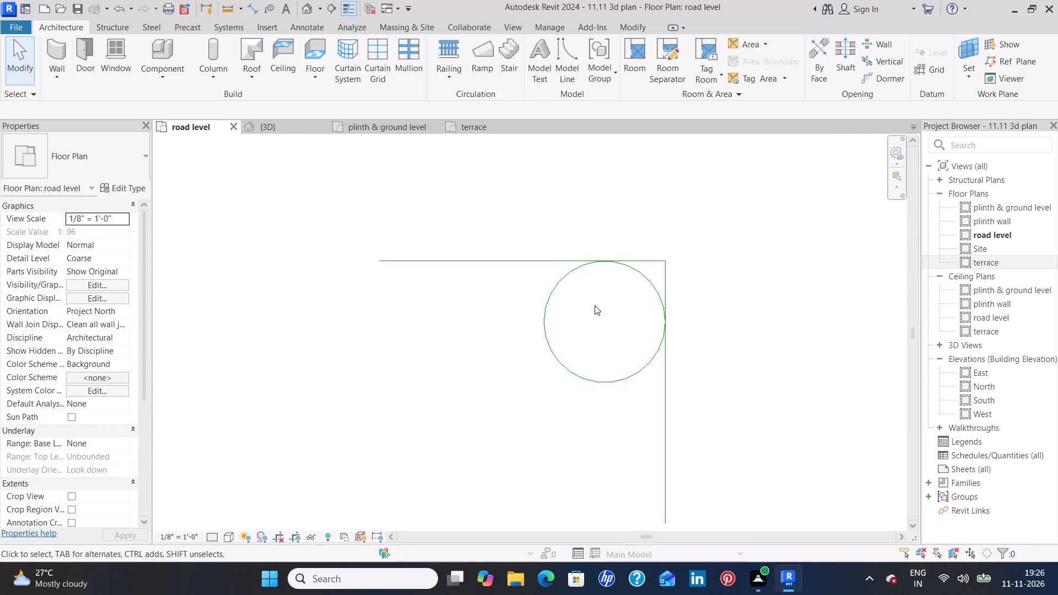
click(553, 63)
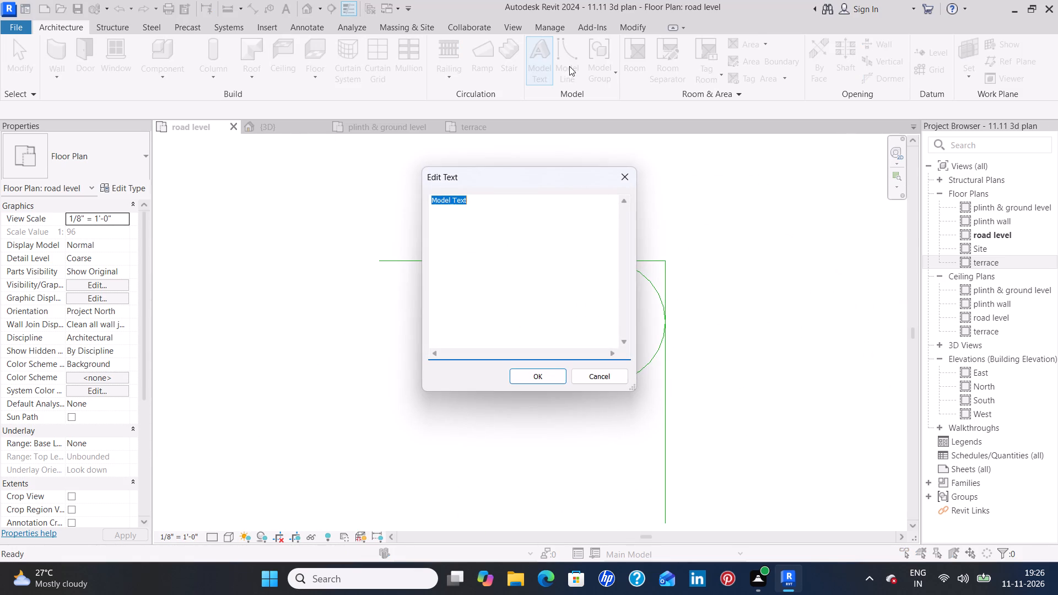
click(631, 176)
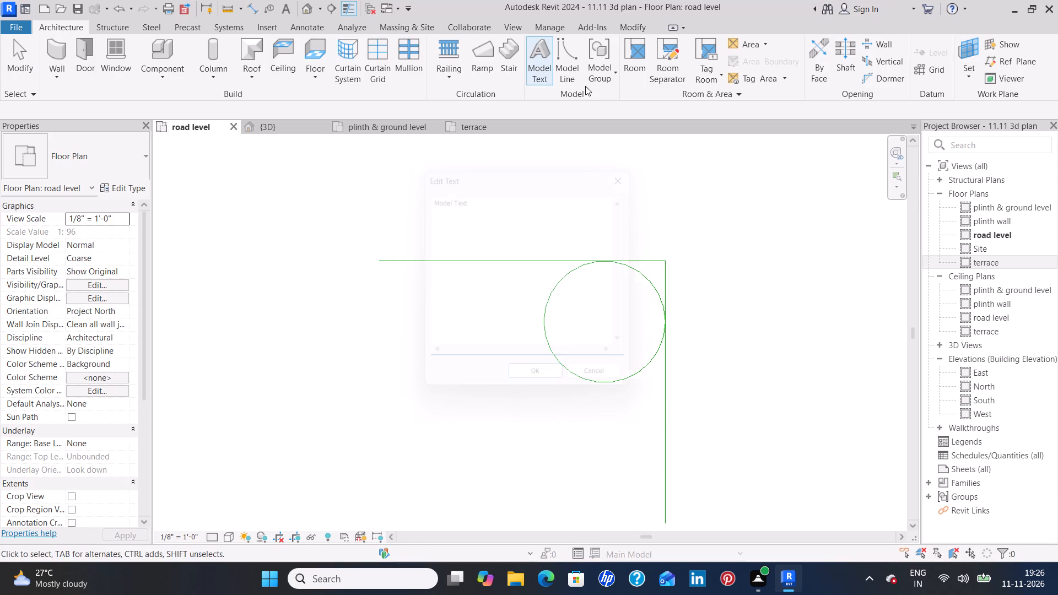
Draw a six-sided circumscribed polygon of model lines with a radius of about 9", centred on the circle.
click(573, 74)
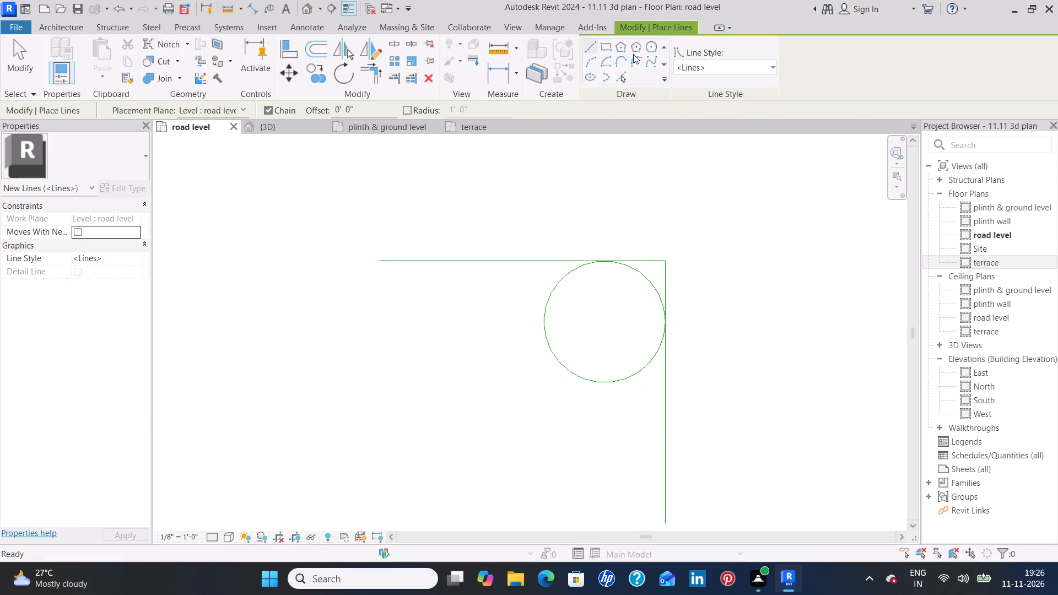
click(638, 51)
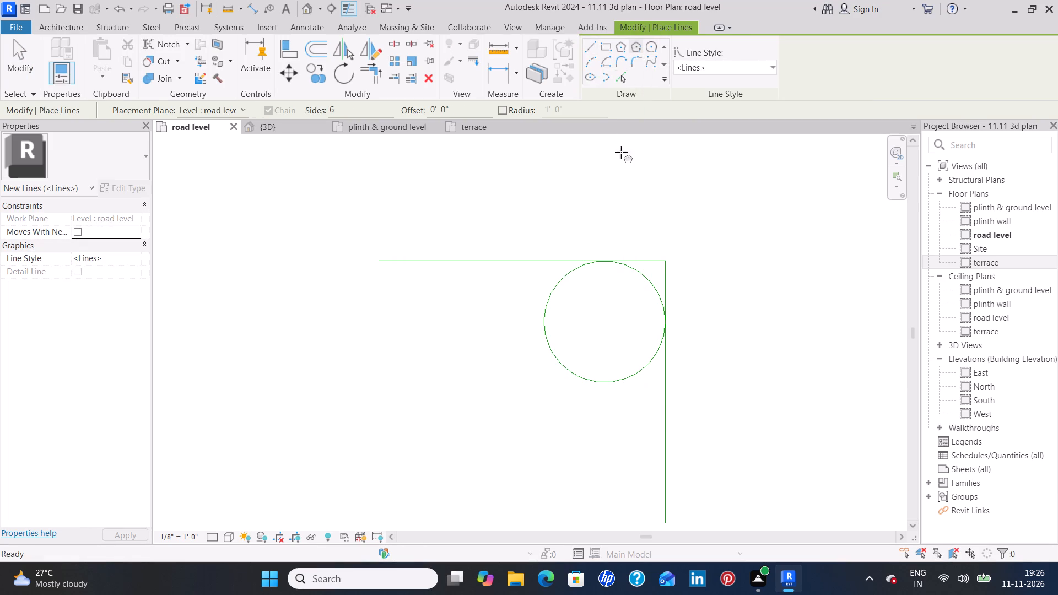
click(605, 323)
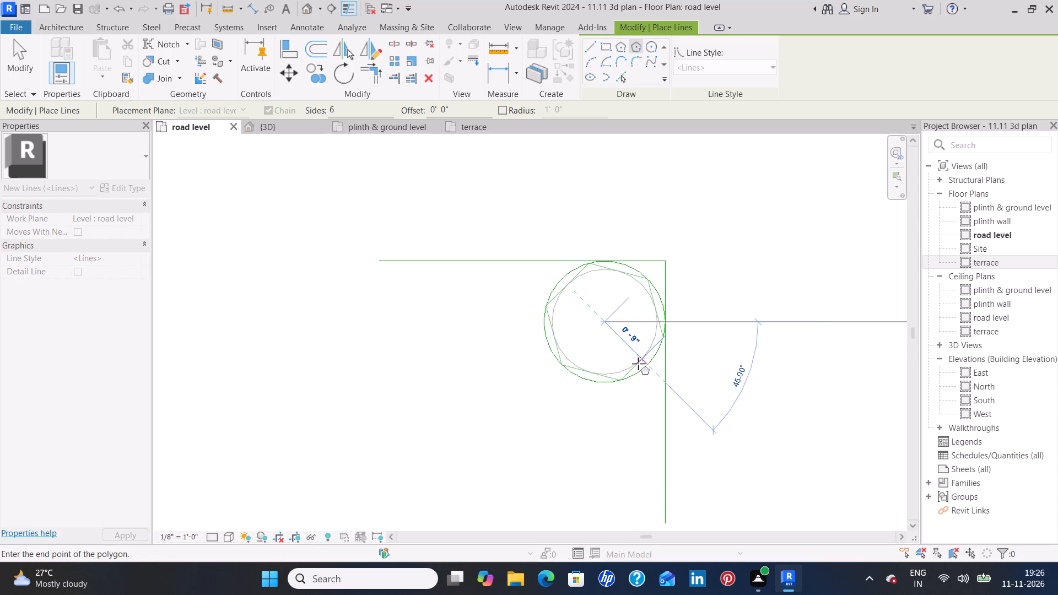
click(638, 364)
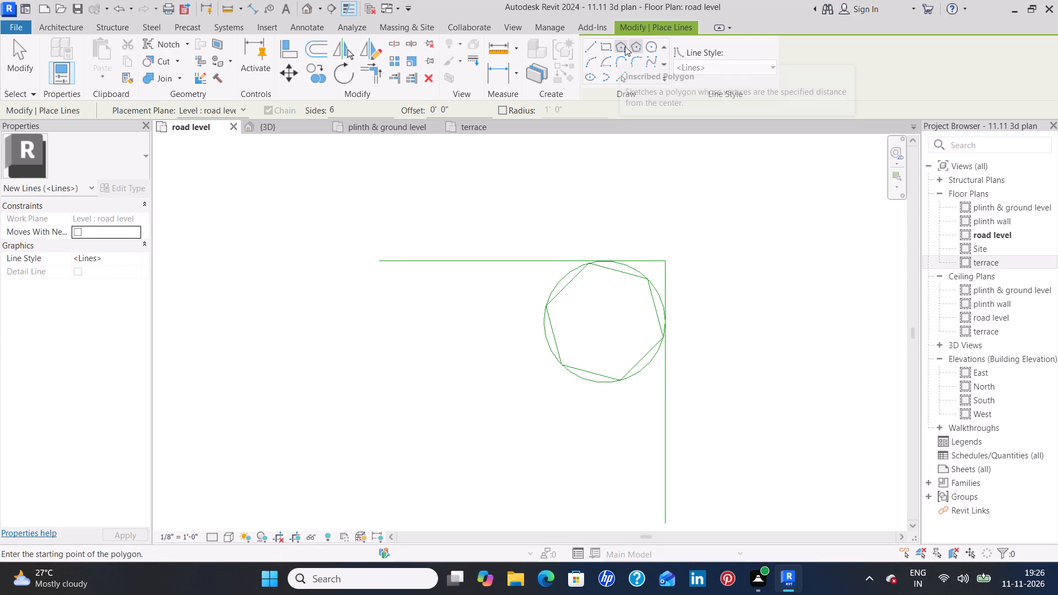
Draw a model-line square of about 1'-0 3/4" per side inside the hexagon, ending at the midpoint of its lower-right edge.
click(607, 48)
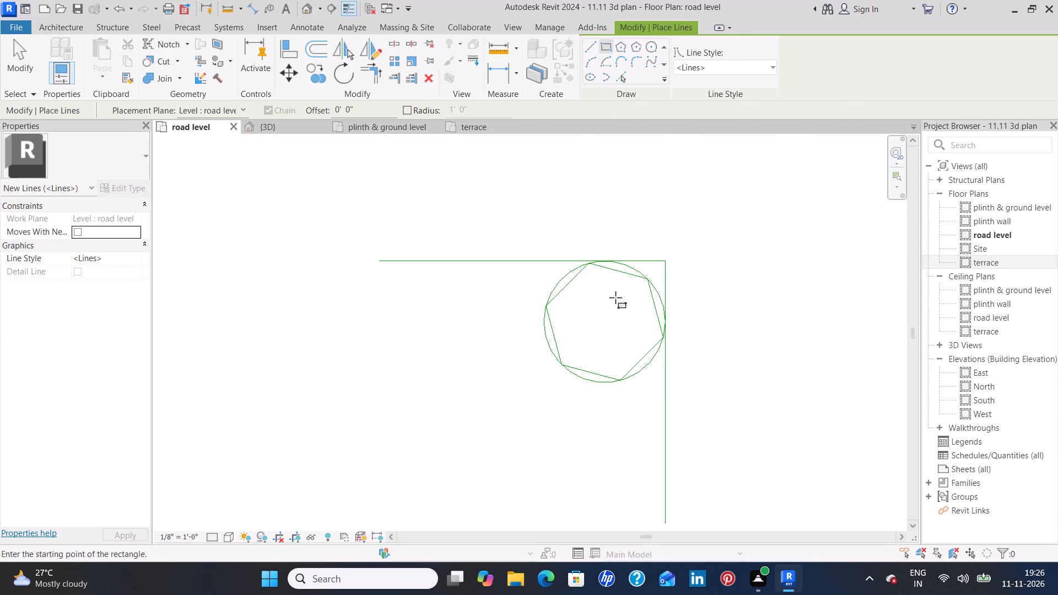
click(571, 288)
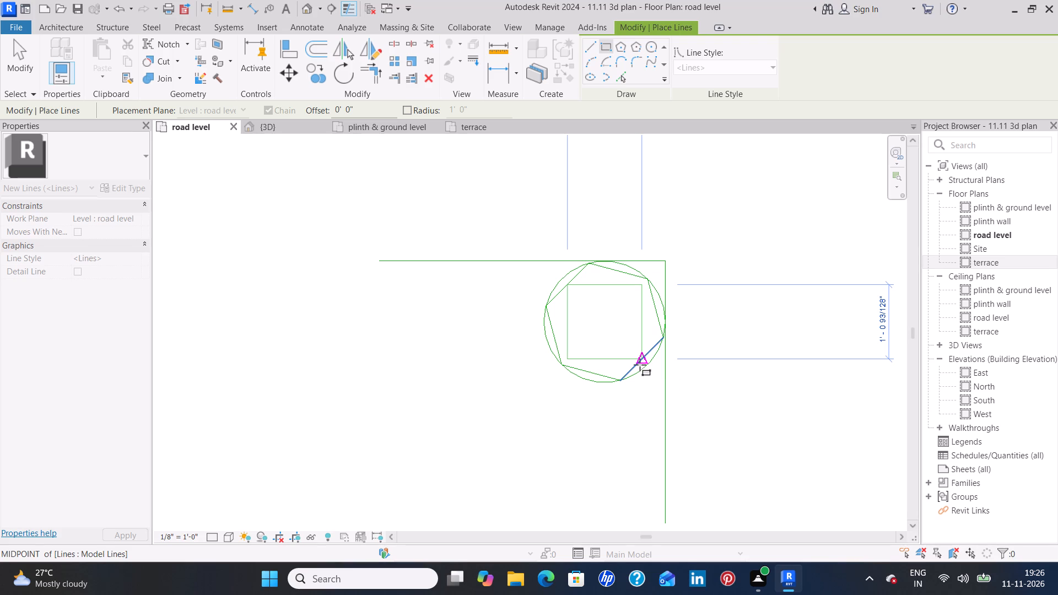
click(643, 364)
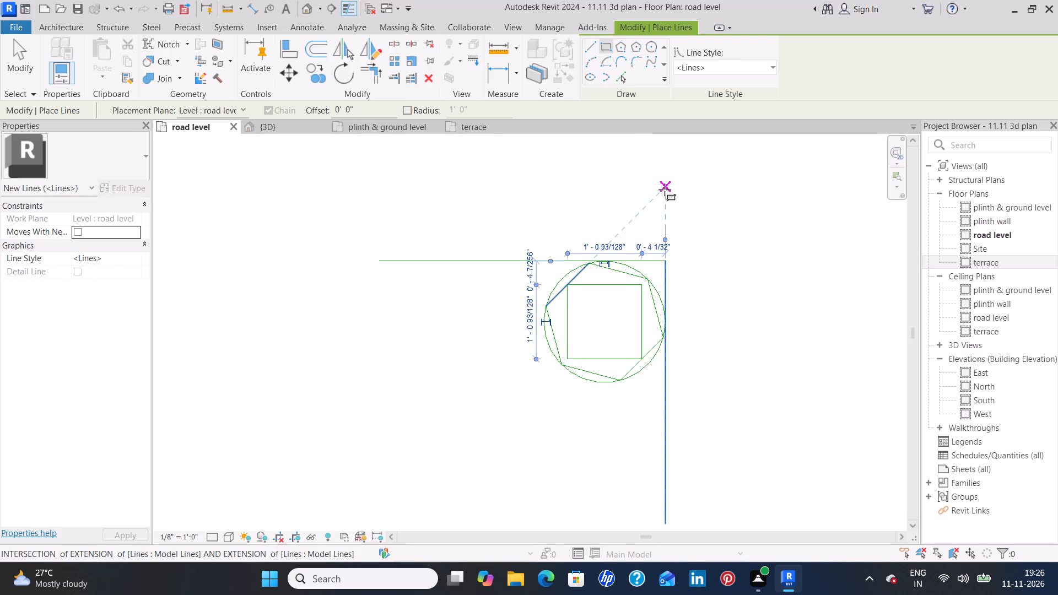
key(Escape)
key(Escape)
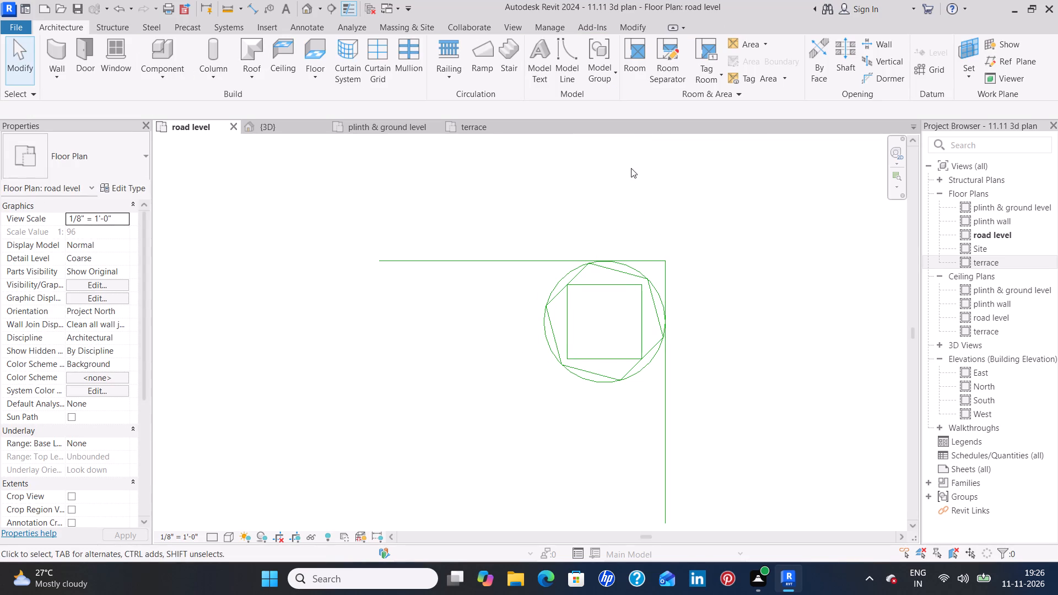
Draw three straight splines between the square's side midpoints: left to top, right to bottom, and top to bottom.
click(568, 59)
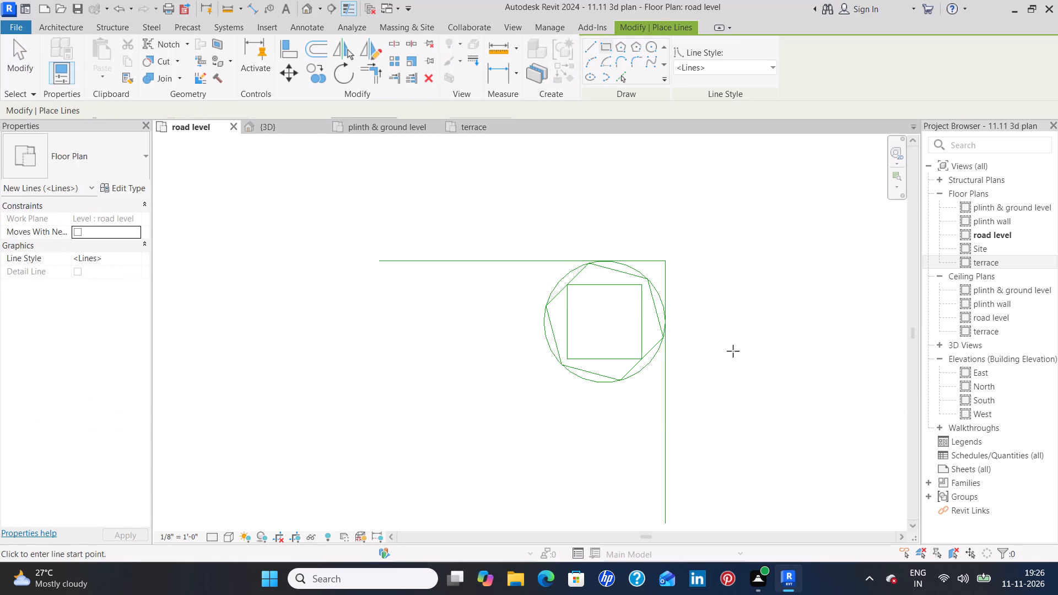
click(654, 61)
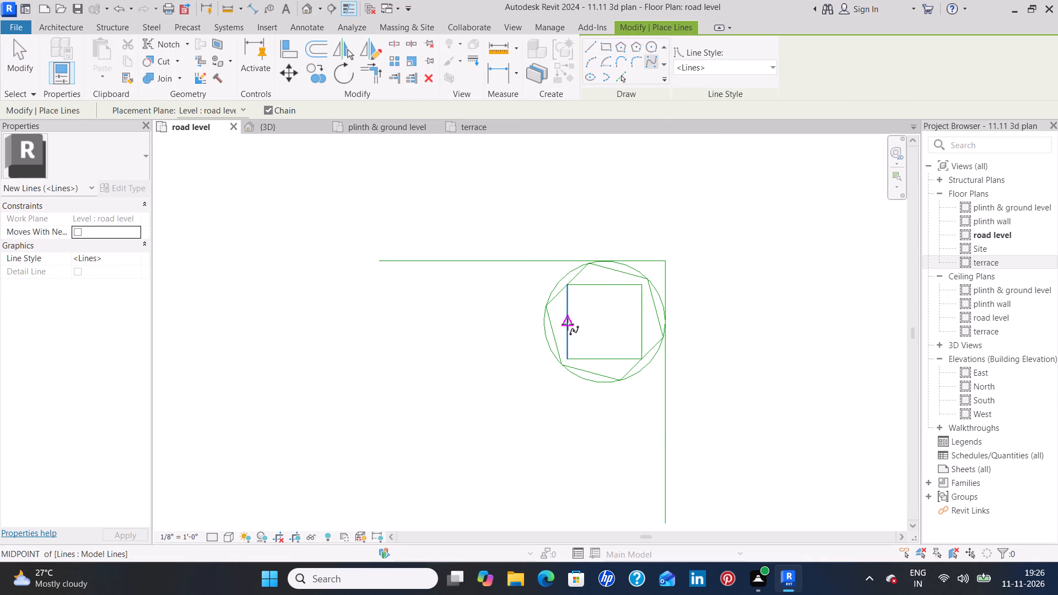
click(568, 324)
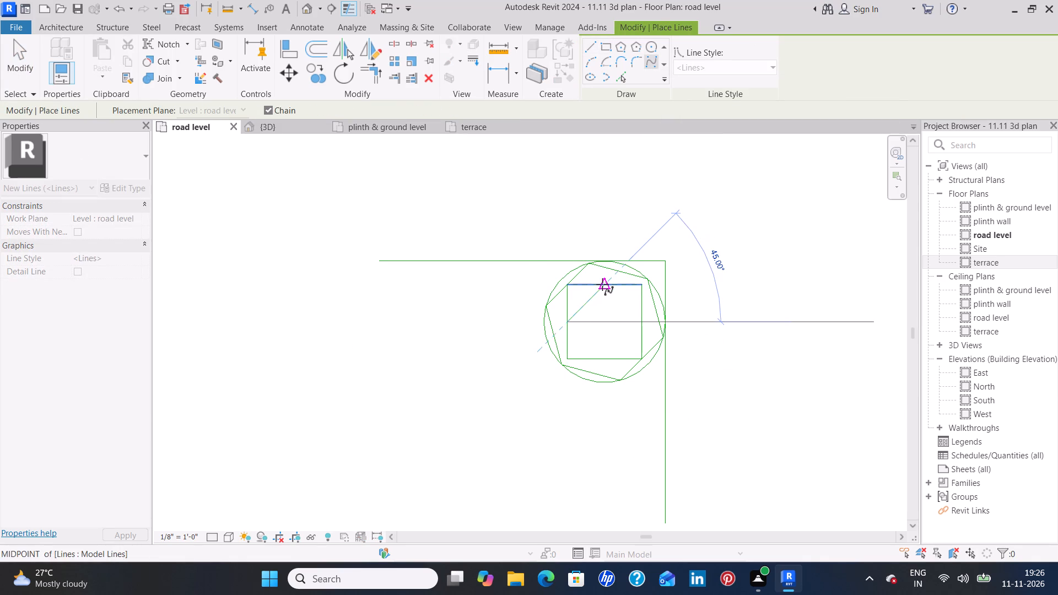
click(602, 284)
click(640, 320)
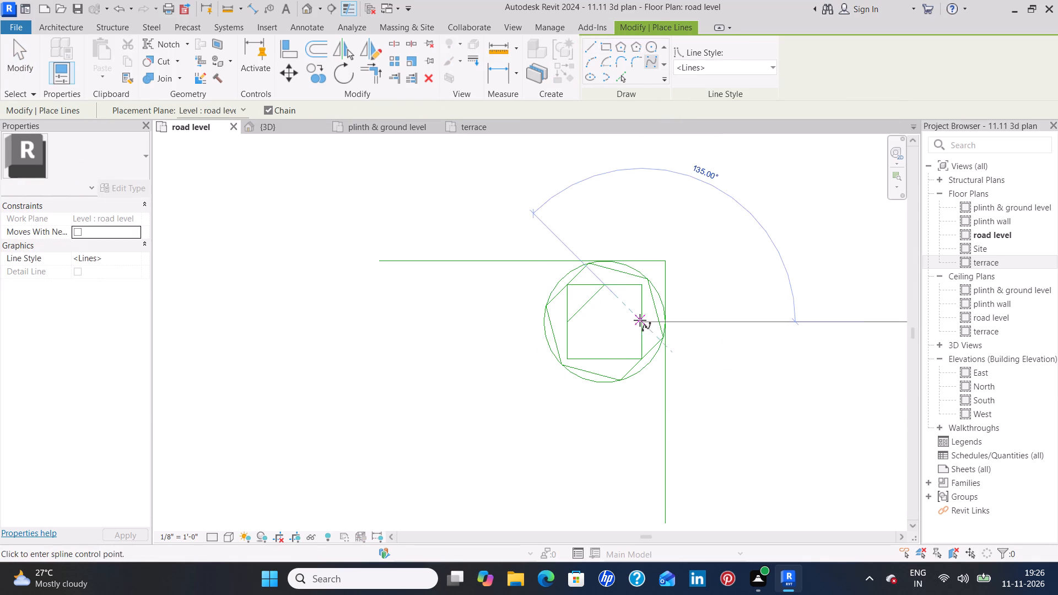
click(611, 359)
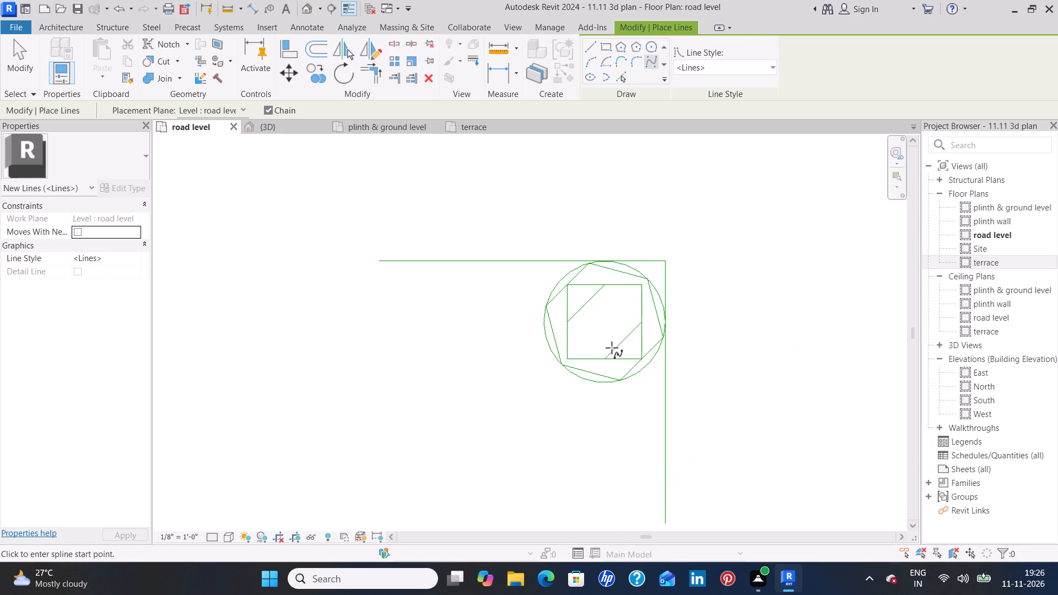
click(605, 288)
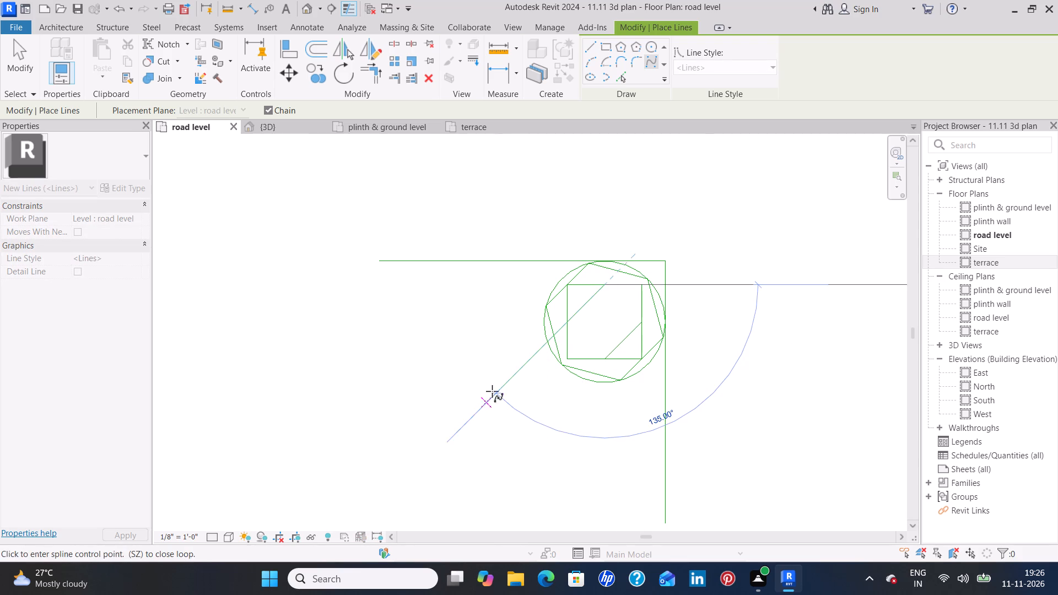
click(606, 355)
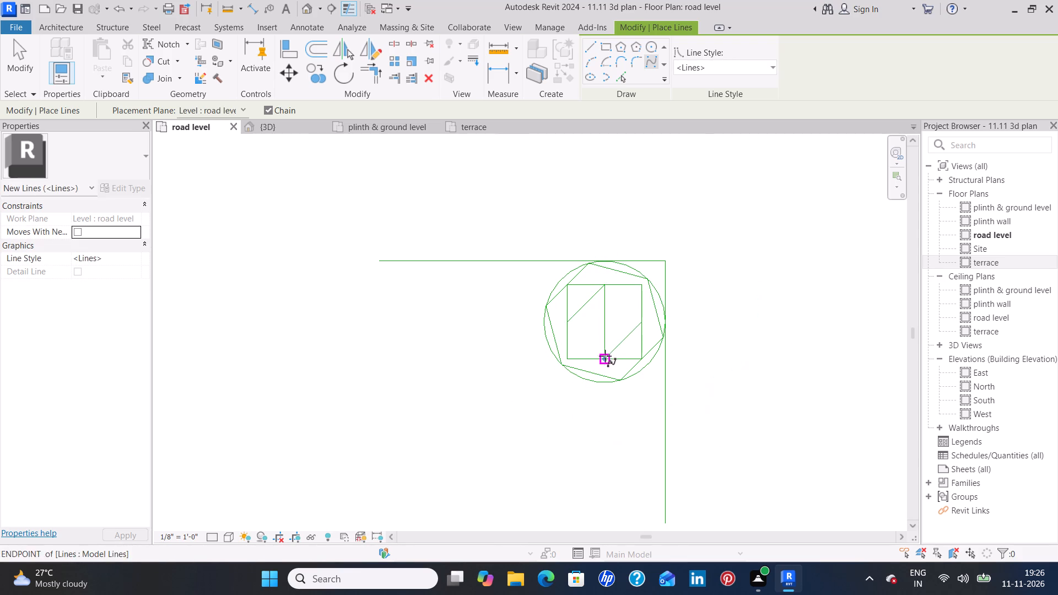
key(Escape)
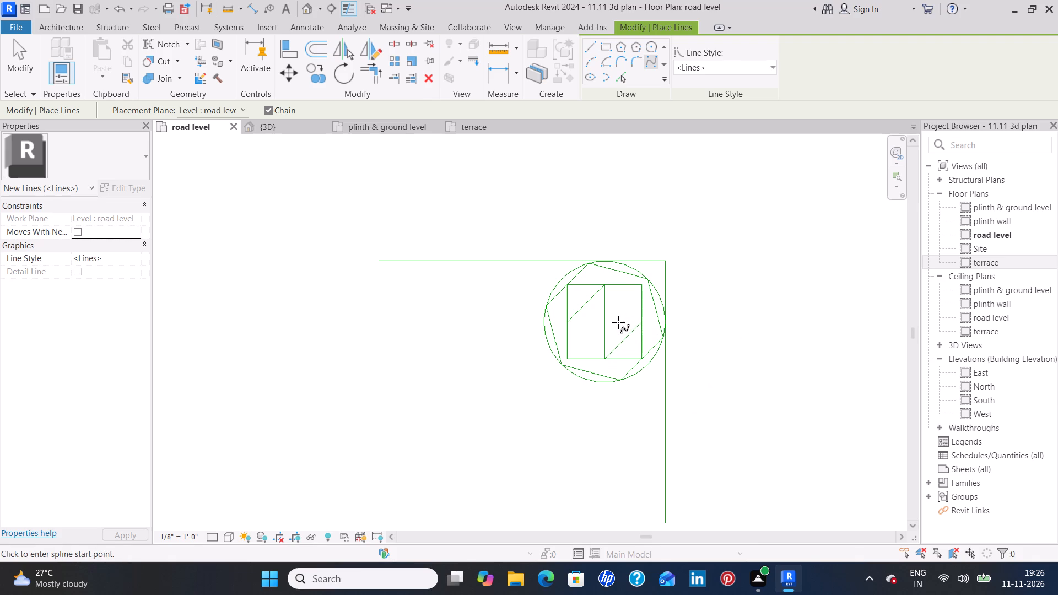
key(Escape)
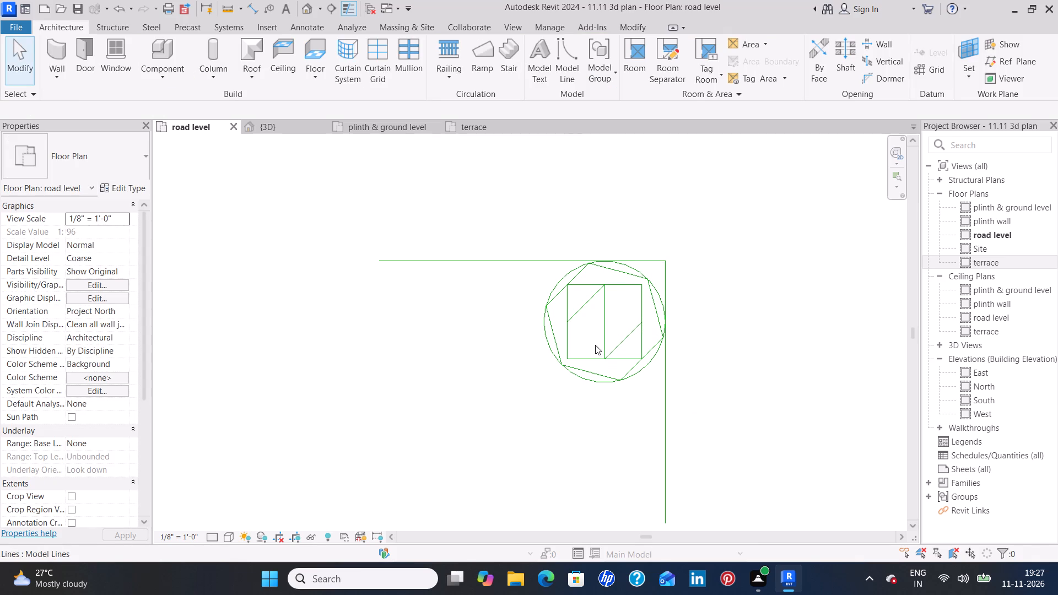
Draw a start-end-radius arc from the square's lower-right corner to a point inside it, passing through its upper-left corner, radius about 1'-1 1/2".
scroll(598, 327, up, 3)
click(573, 72)
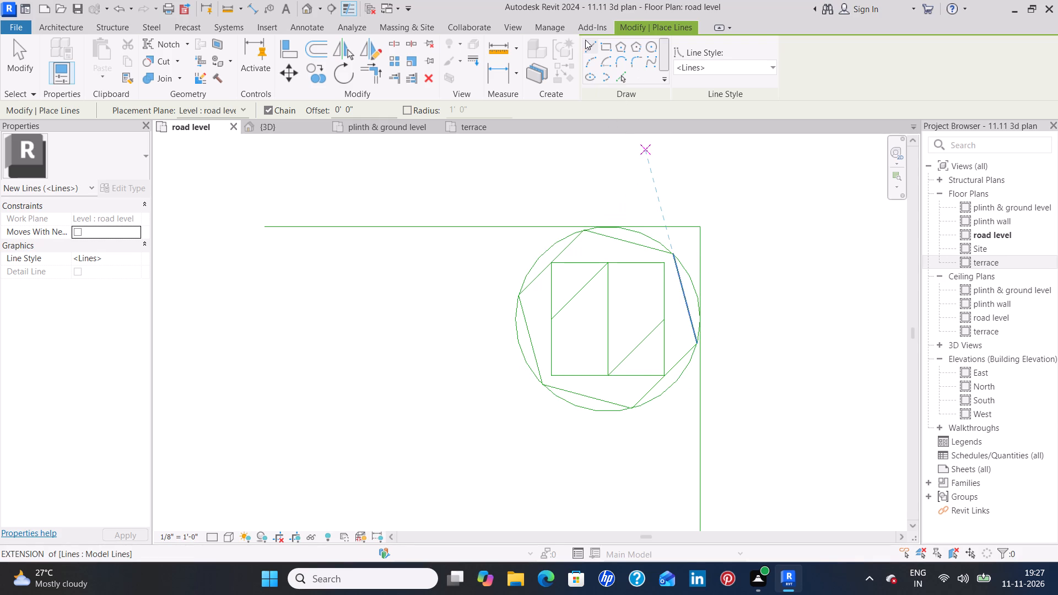
click(588, 59)
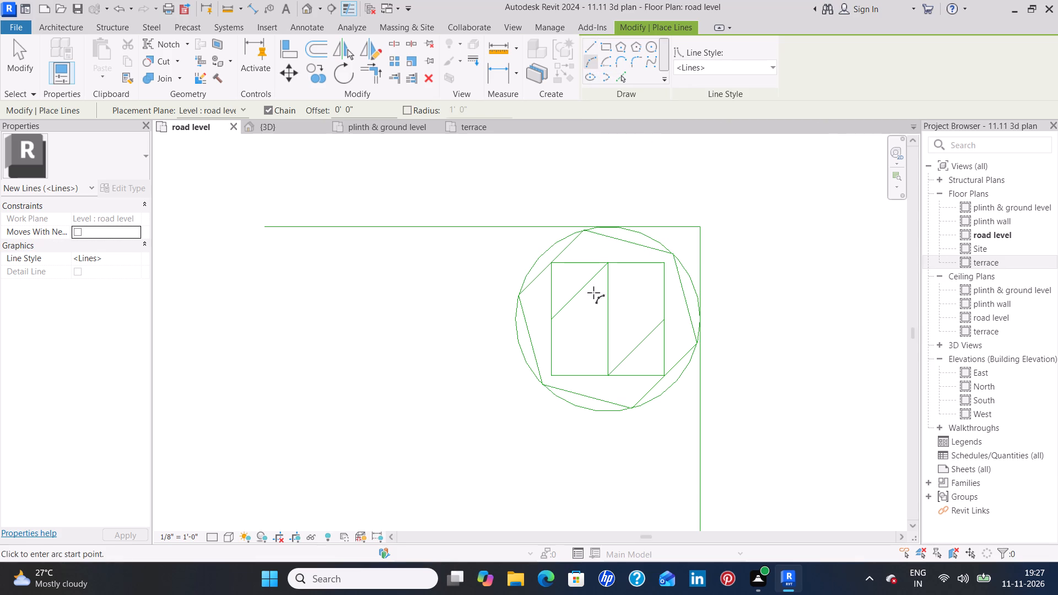
click(665, 375)
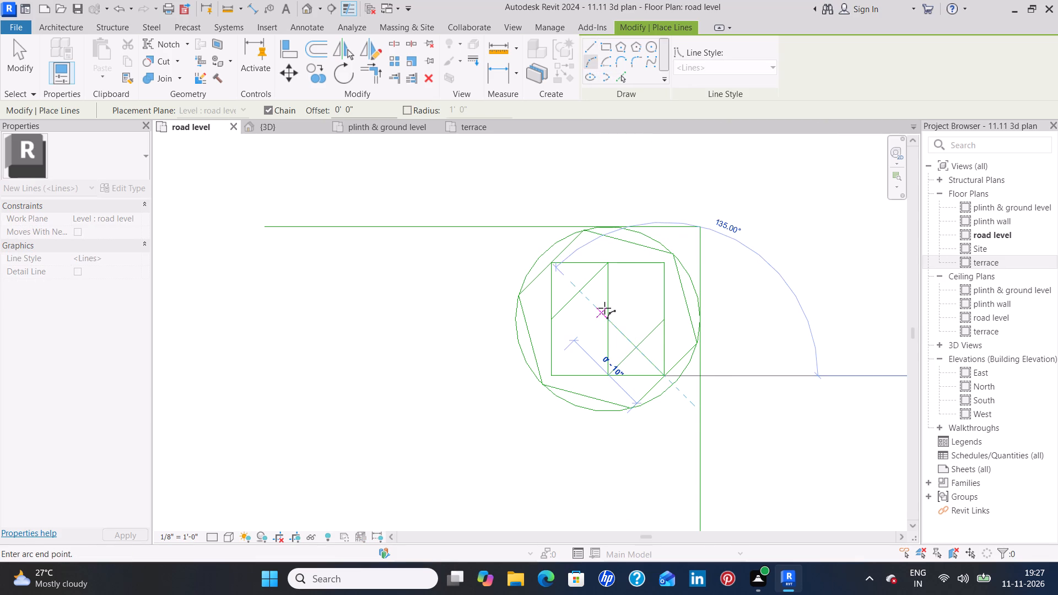
click(583, 337)
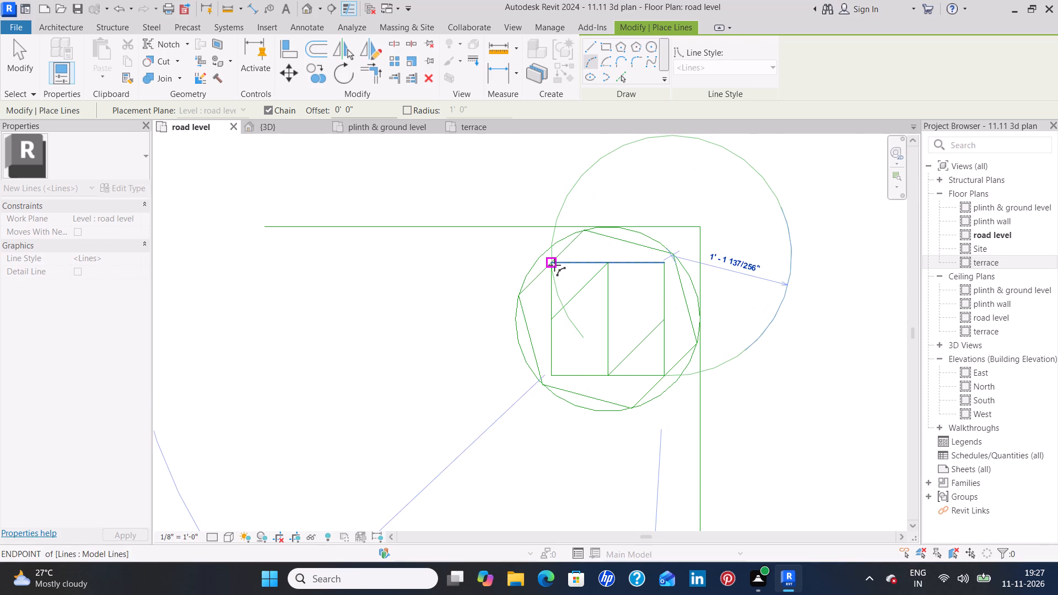
click(553, 262)
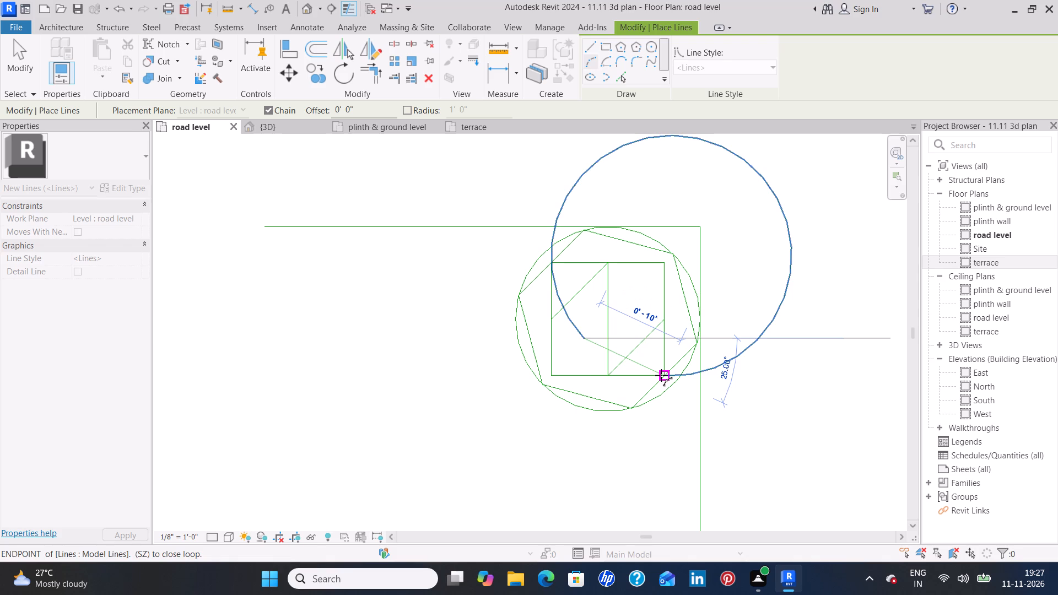
Draw a 180° centre-ends arc below the square, centred on its lower-left corner and starting at its lower-right corner.
click(605, 60)
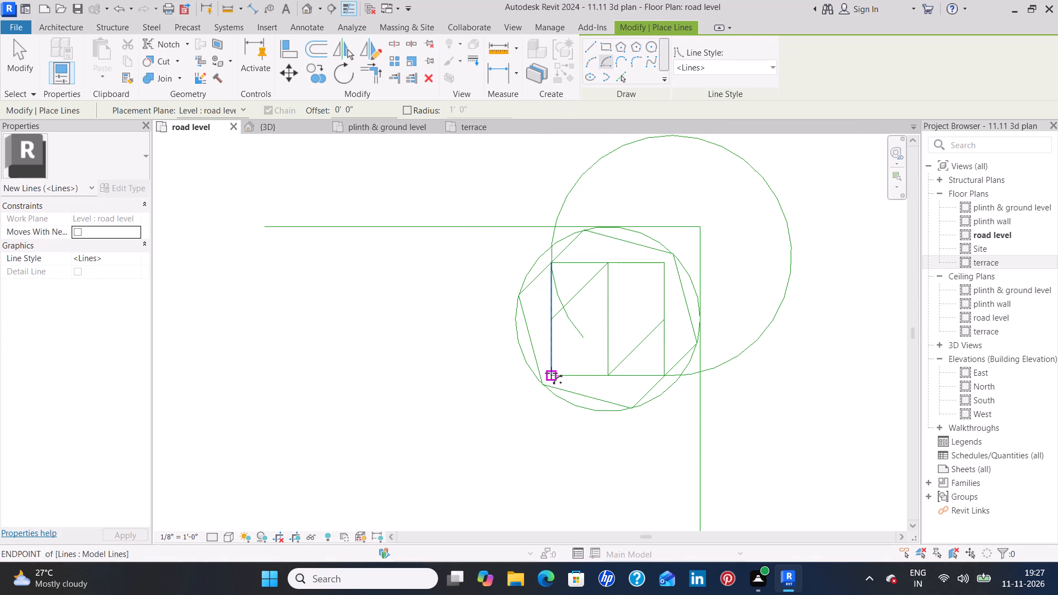
click(550, 373)
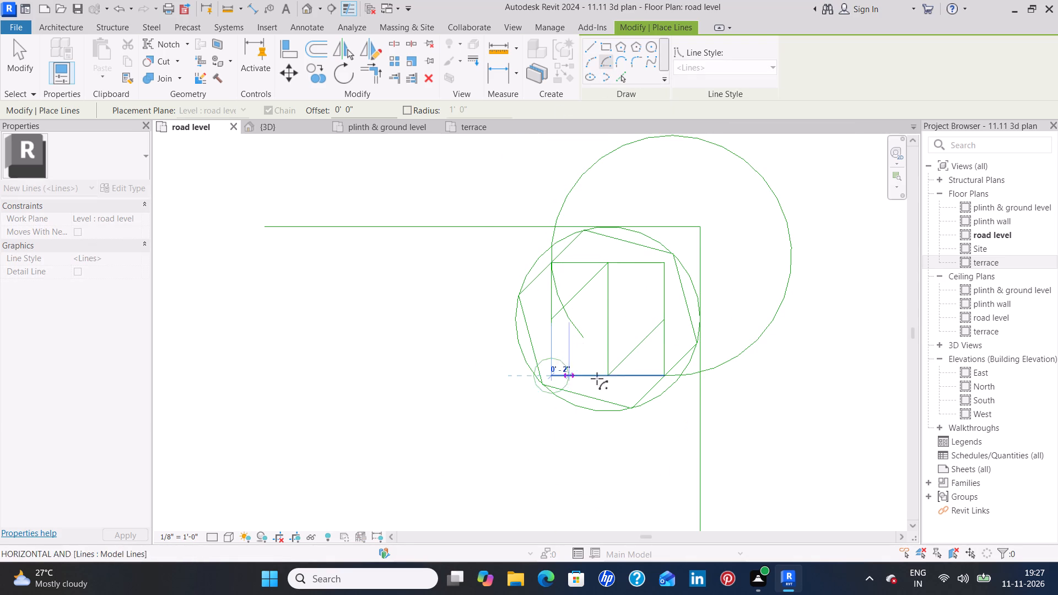
click(663, 375)
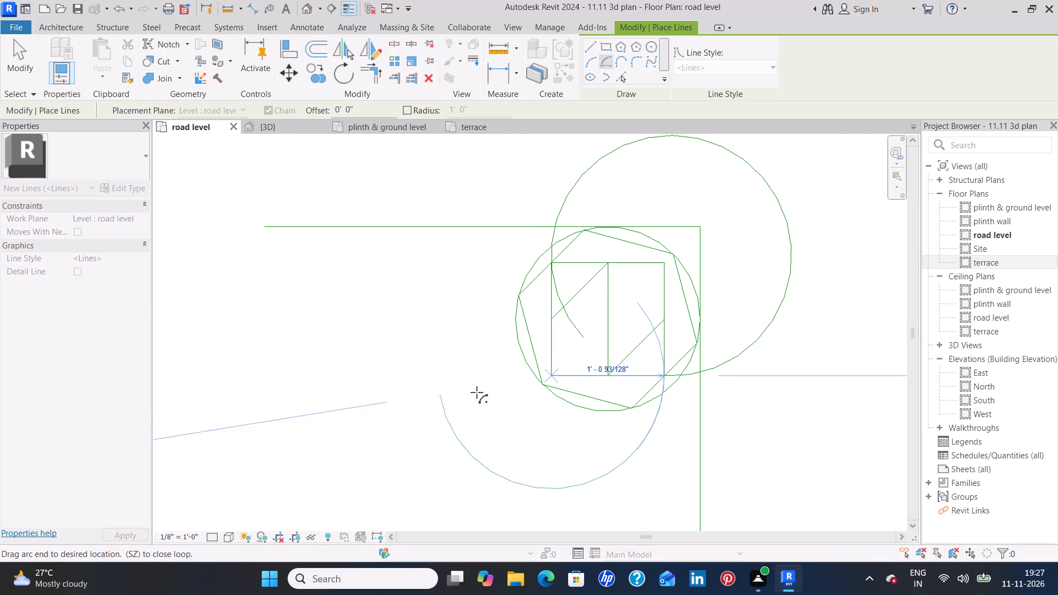
click(548, 376)
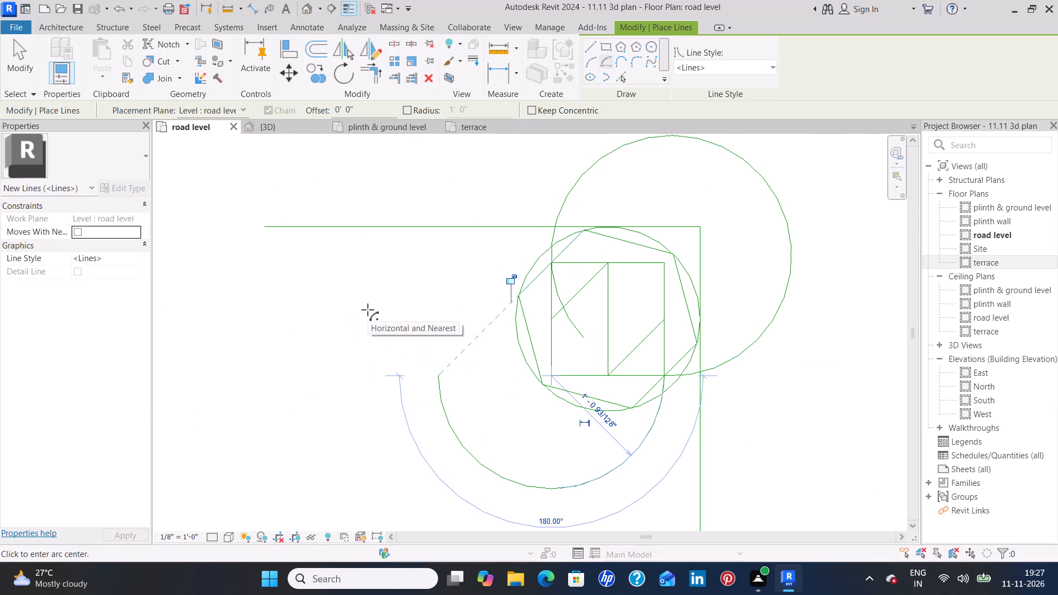
Draw a six-sided inscribed polygon centred on the first hexagon's lower-left vertex, with a radius of about 11 3/8" reaching the semicircular arc.
click(621, 50)
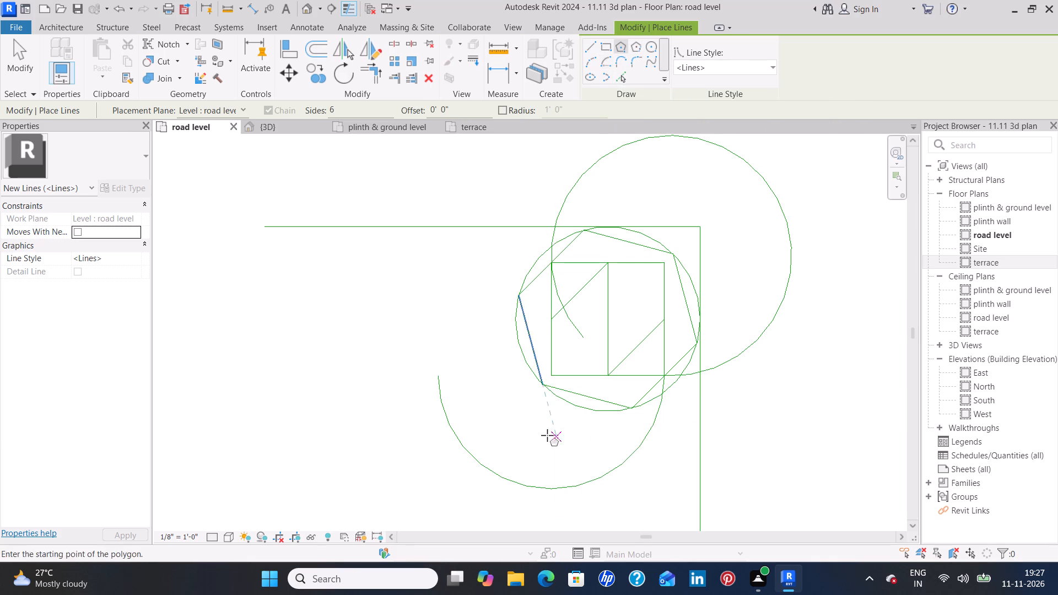
click(541, 385)
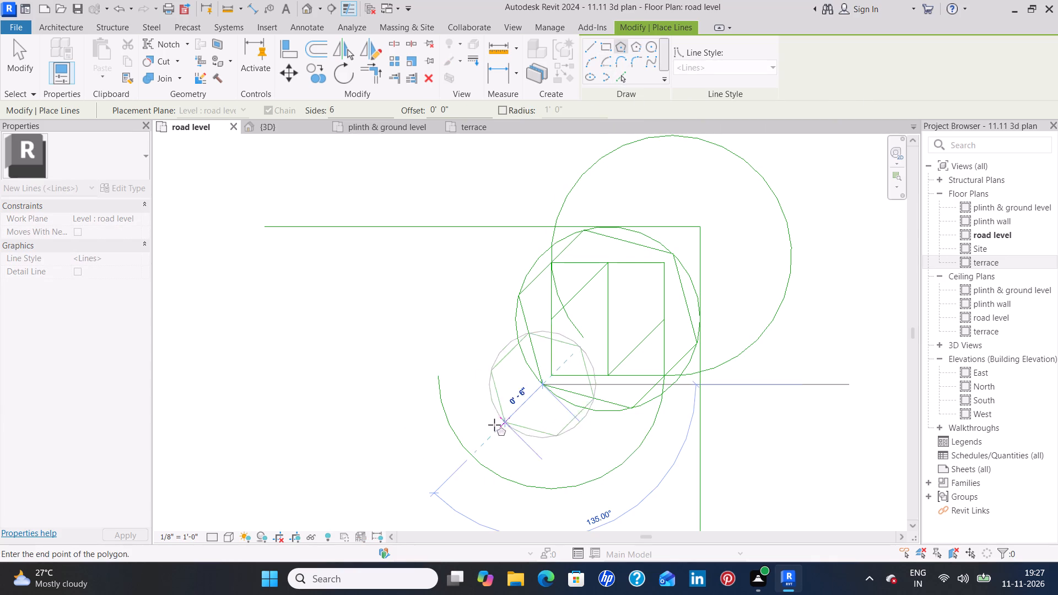
click(474, 458)
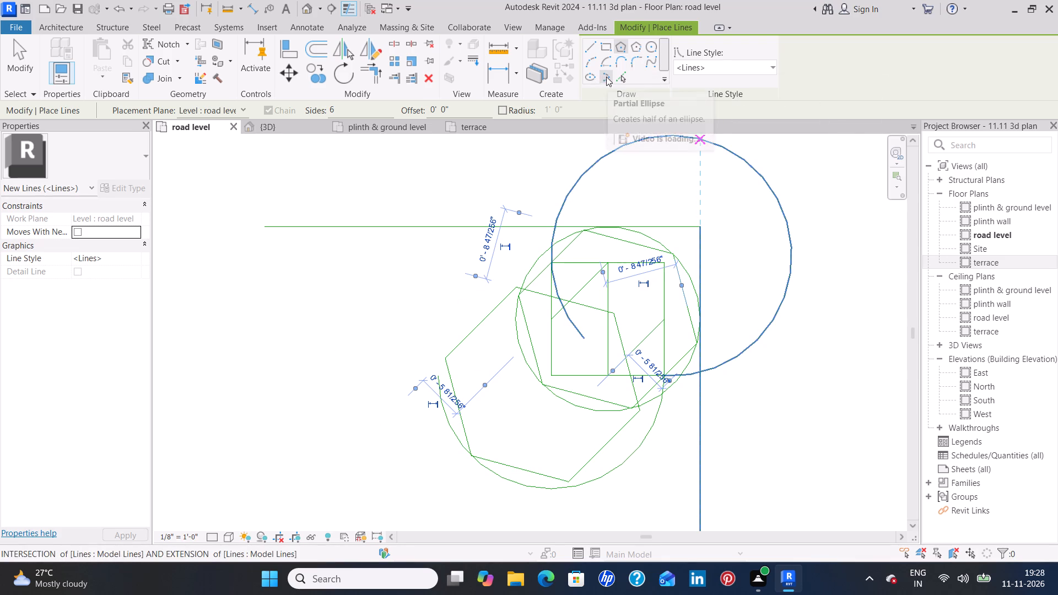
Draw a tilted model-line ellipse centred on the large arc's end inside the square, with half-axes of about 1'-6 1/4" and 1'-0".
click(589, 83)
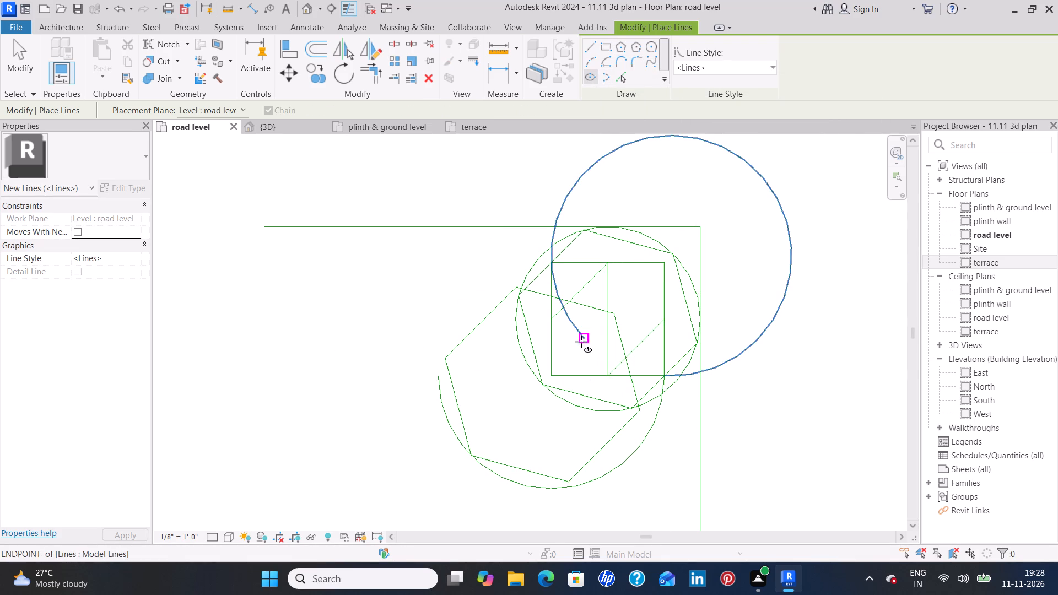
click(585, 340)
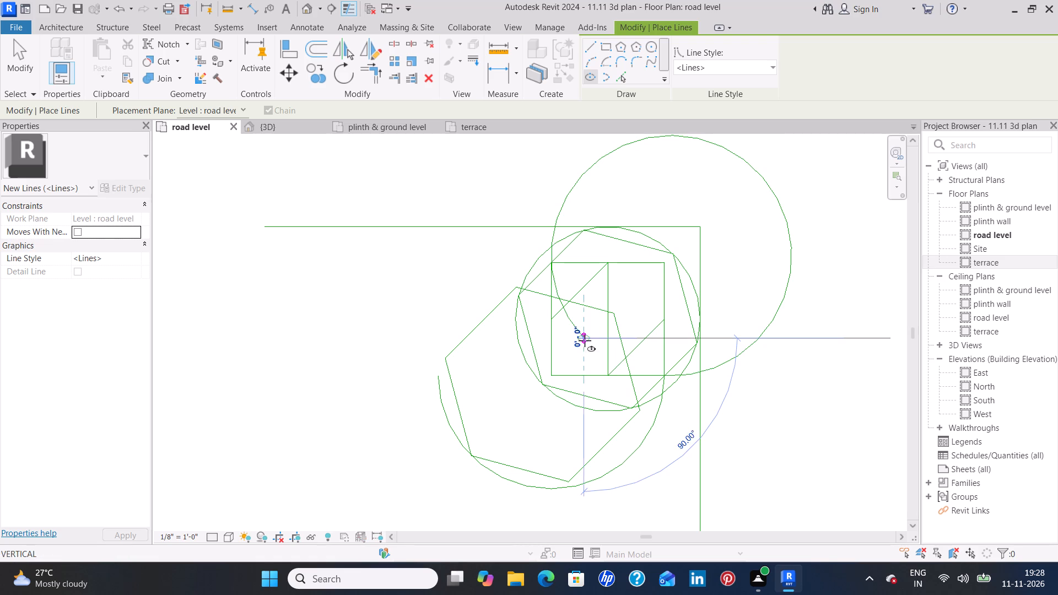
click(463, 445)
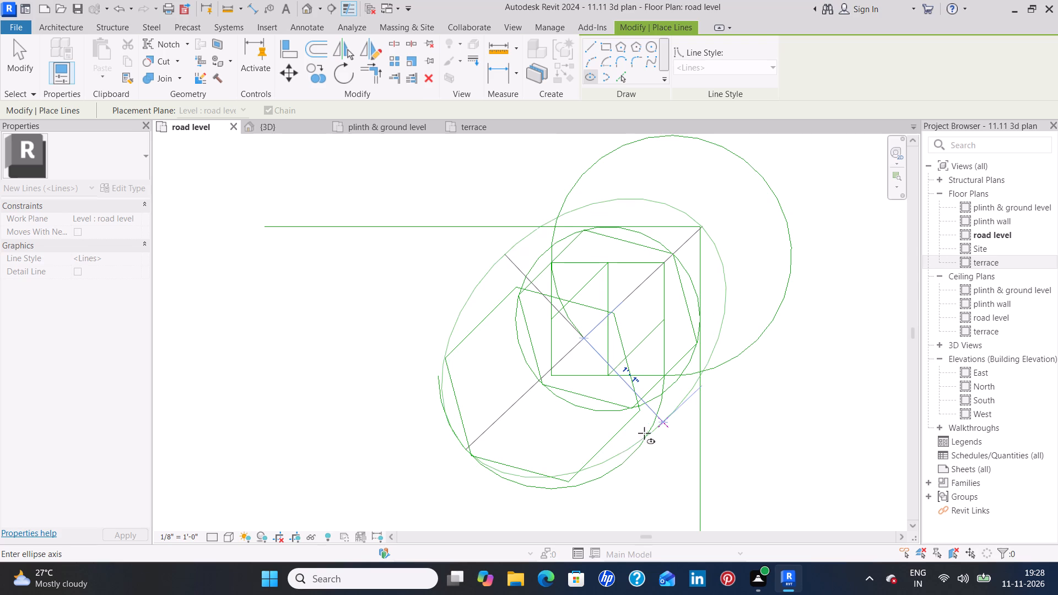
click(658, 416)
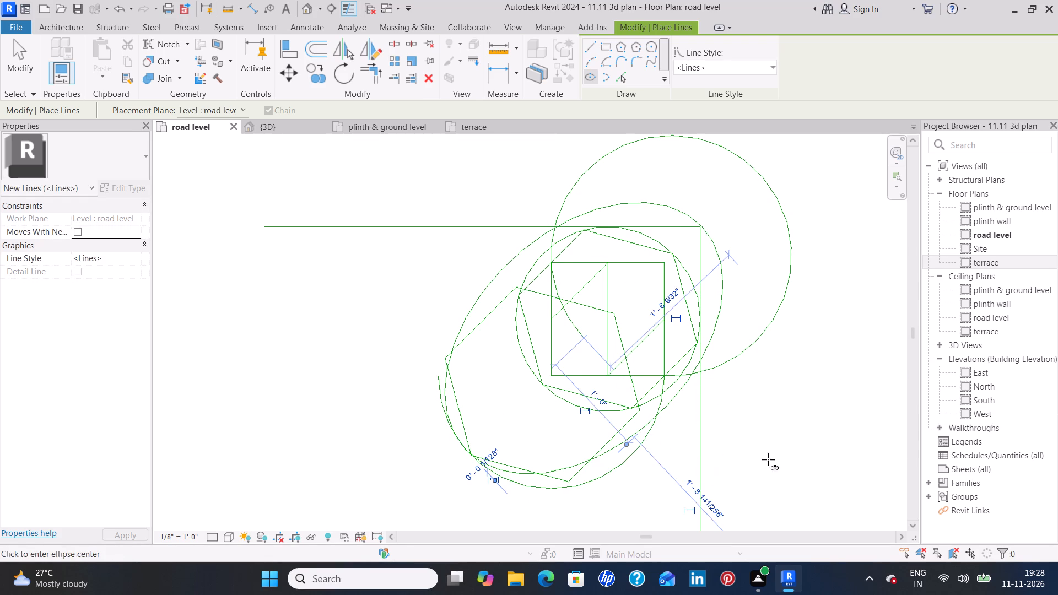
key(Escape)
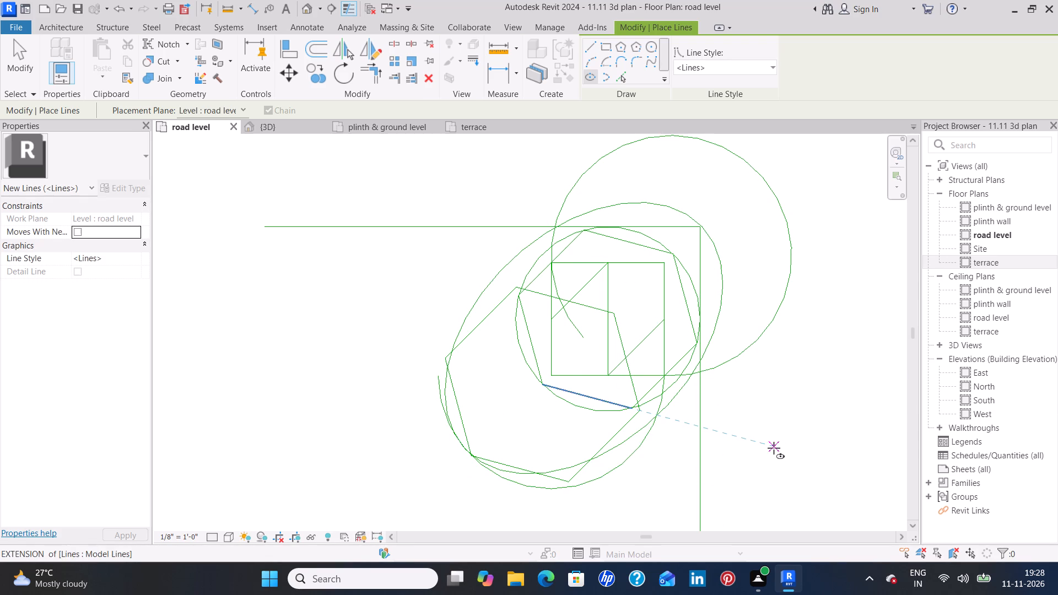
key(Escape)
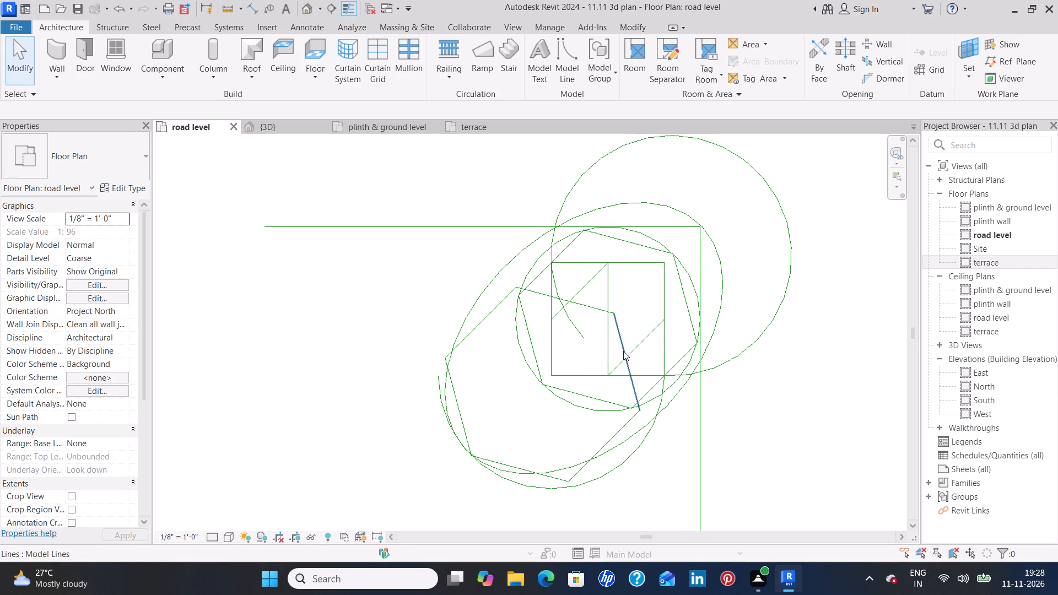
Delete all the model-line practice shapes on the lawn in the road level plan.
scroll(602, 461, down, 1)
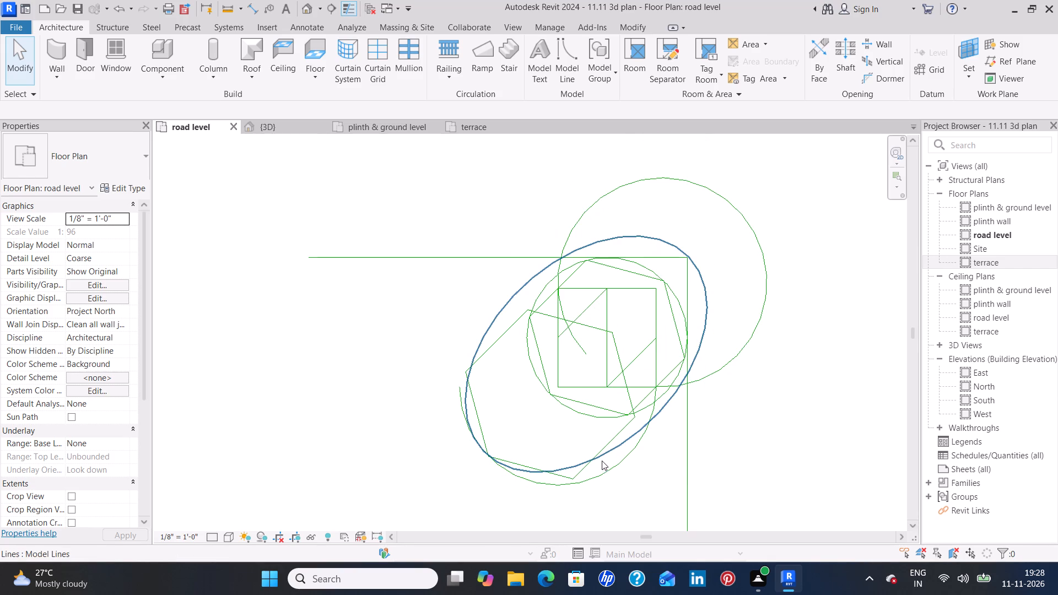
scroll(588, 470, down, 1)
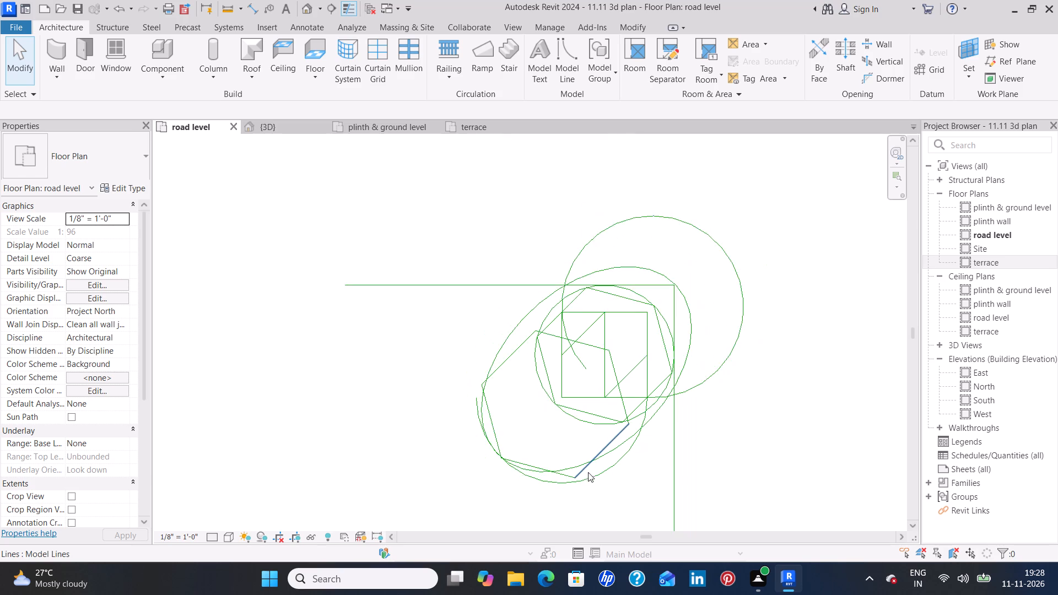
scroll(588, 472, down, 5)
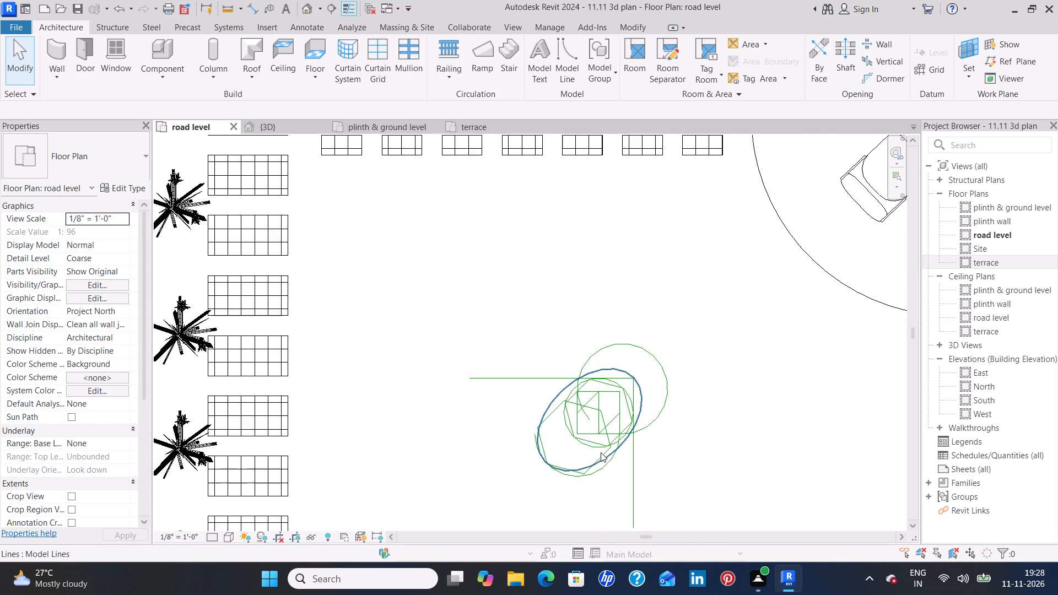
middle_drag(603, 444, 649, 304)
drag(739, 431, 684, 207)
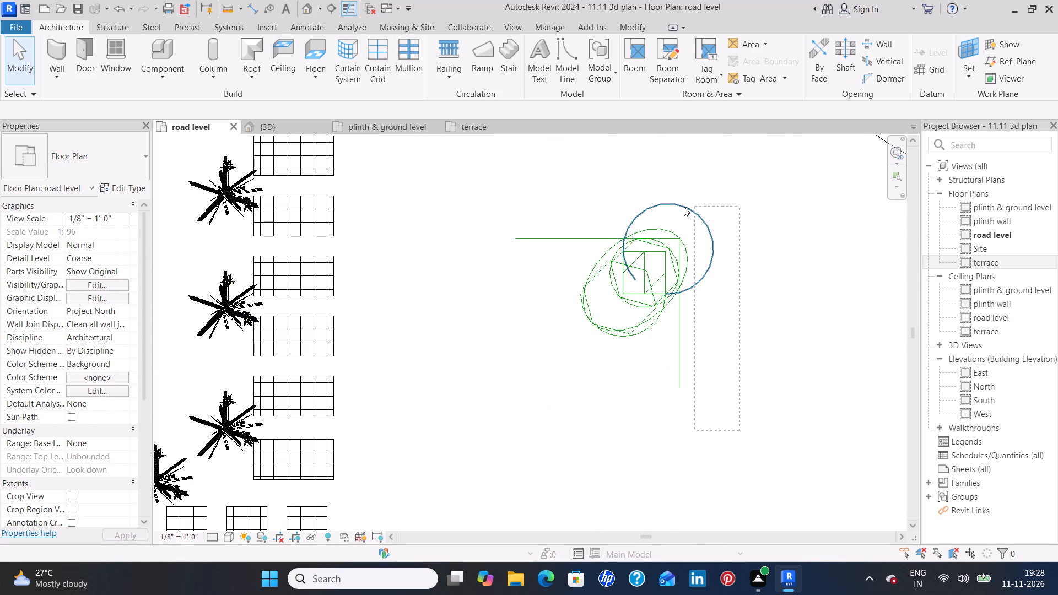
drag(684, 207, 480, 207)
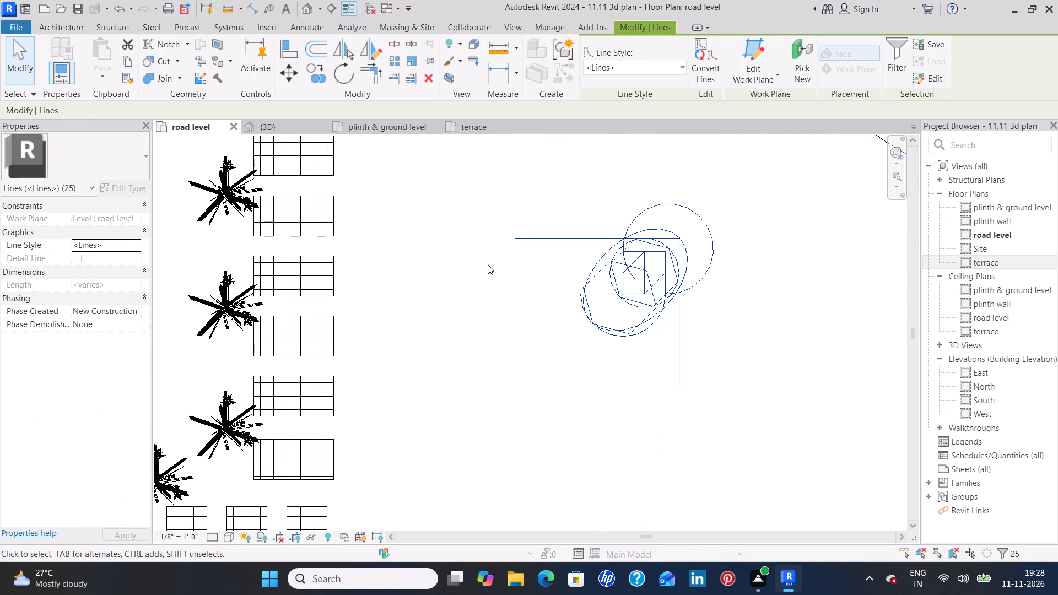
key(Delete)
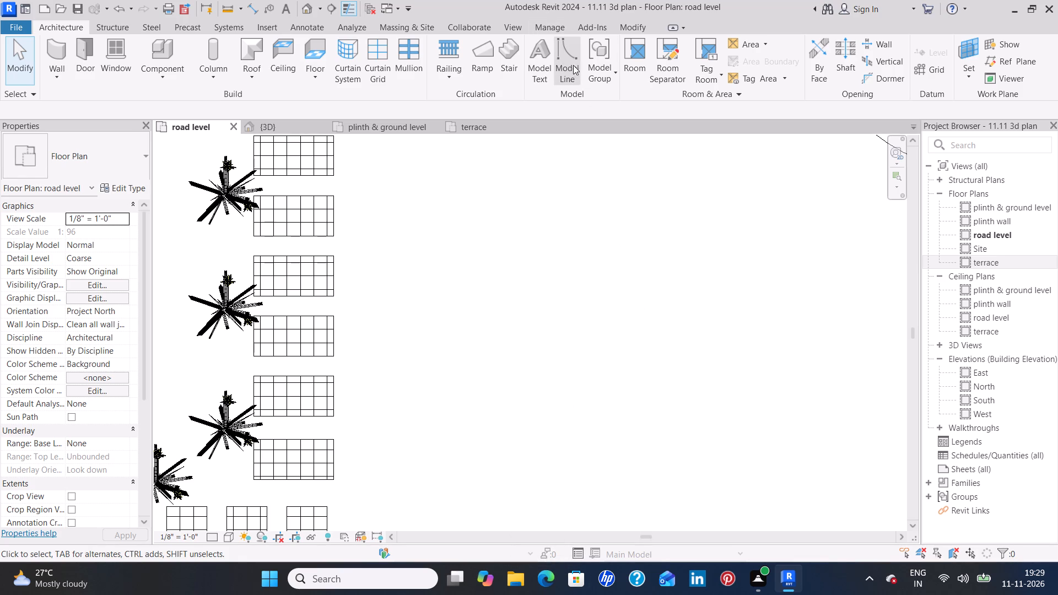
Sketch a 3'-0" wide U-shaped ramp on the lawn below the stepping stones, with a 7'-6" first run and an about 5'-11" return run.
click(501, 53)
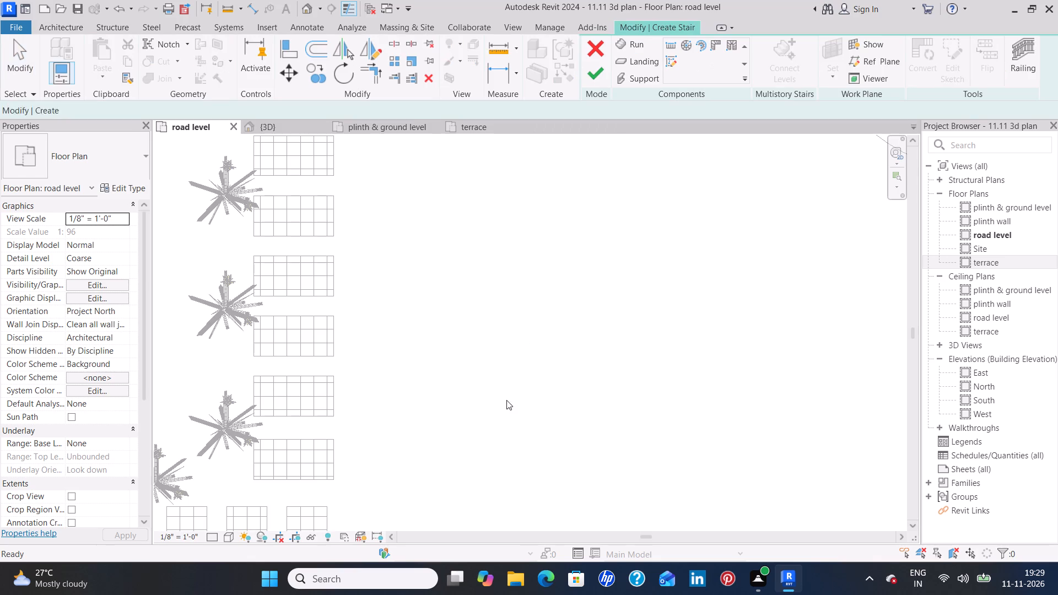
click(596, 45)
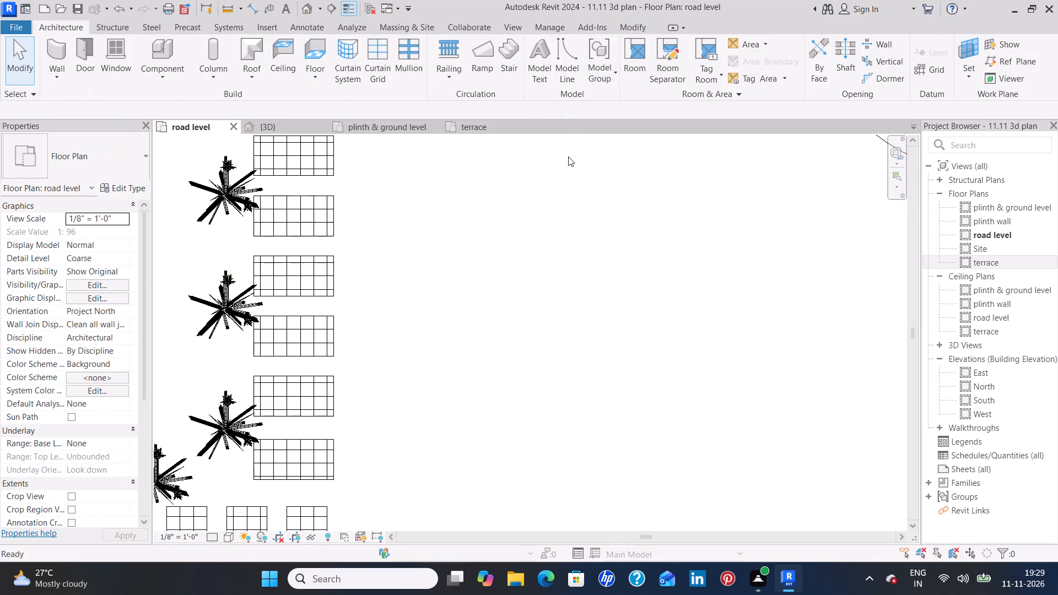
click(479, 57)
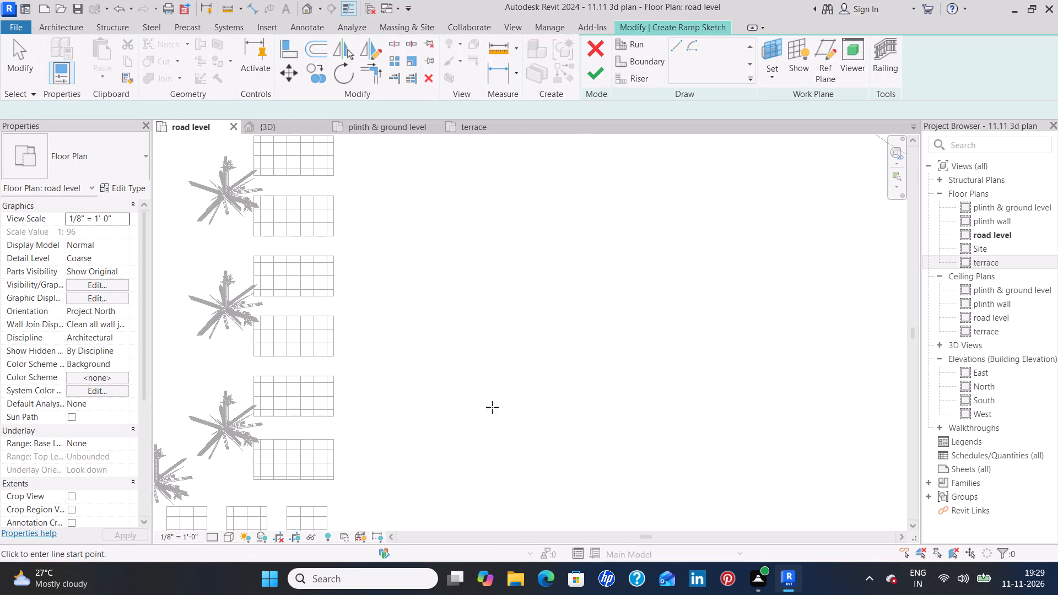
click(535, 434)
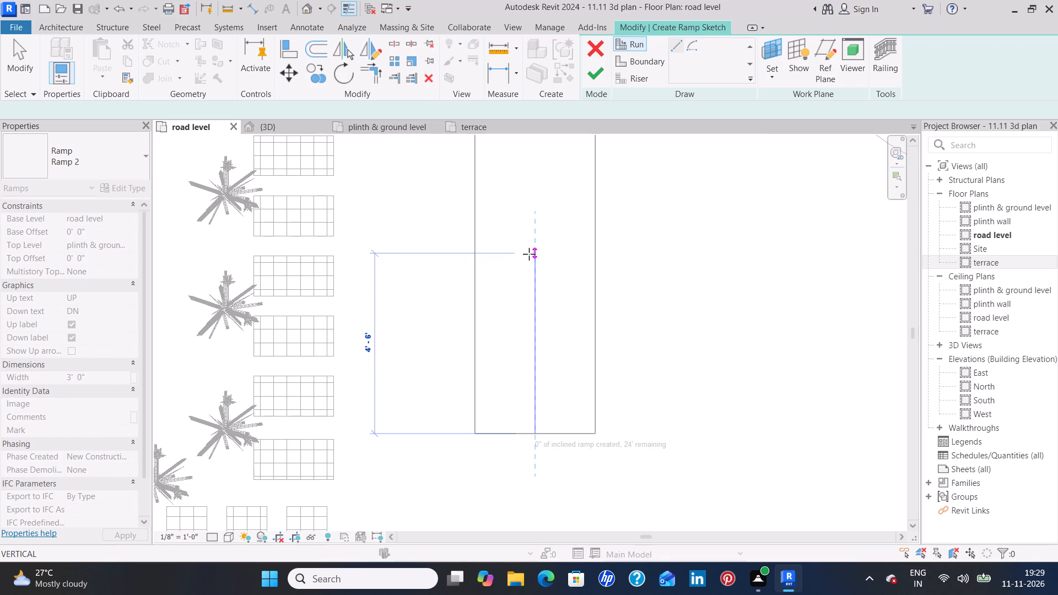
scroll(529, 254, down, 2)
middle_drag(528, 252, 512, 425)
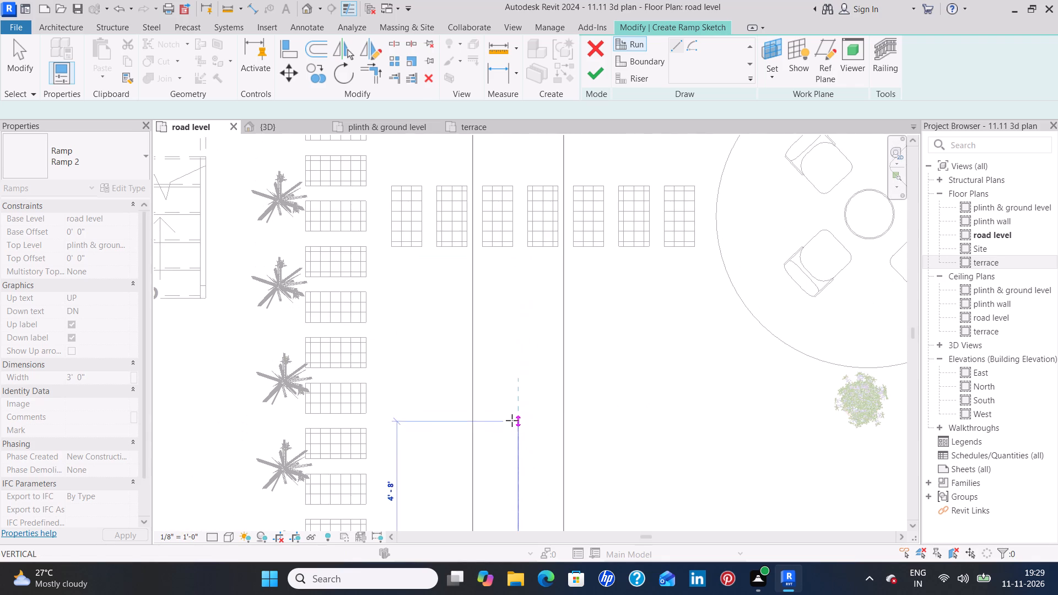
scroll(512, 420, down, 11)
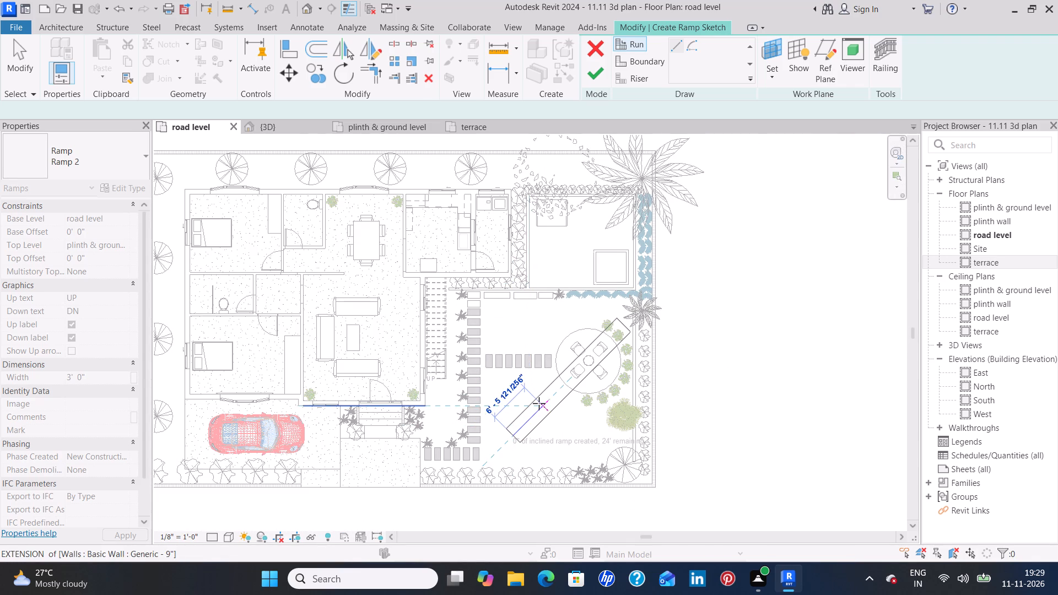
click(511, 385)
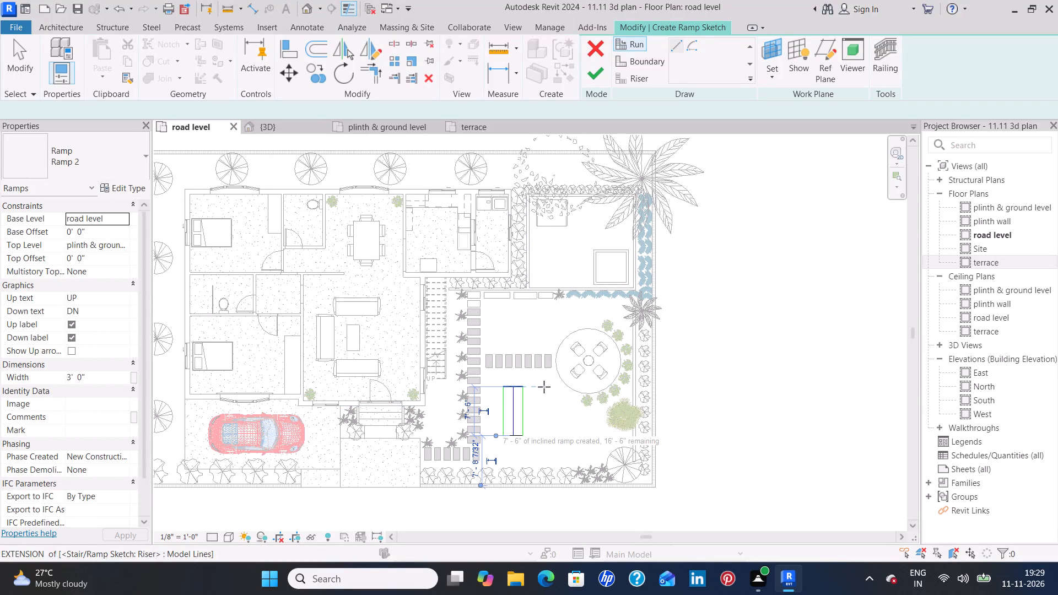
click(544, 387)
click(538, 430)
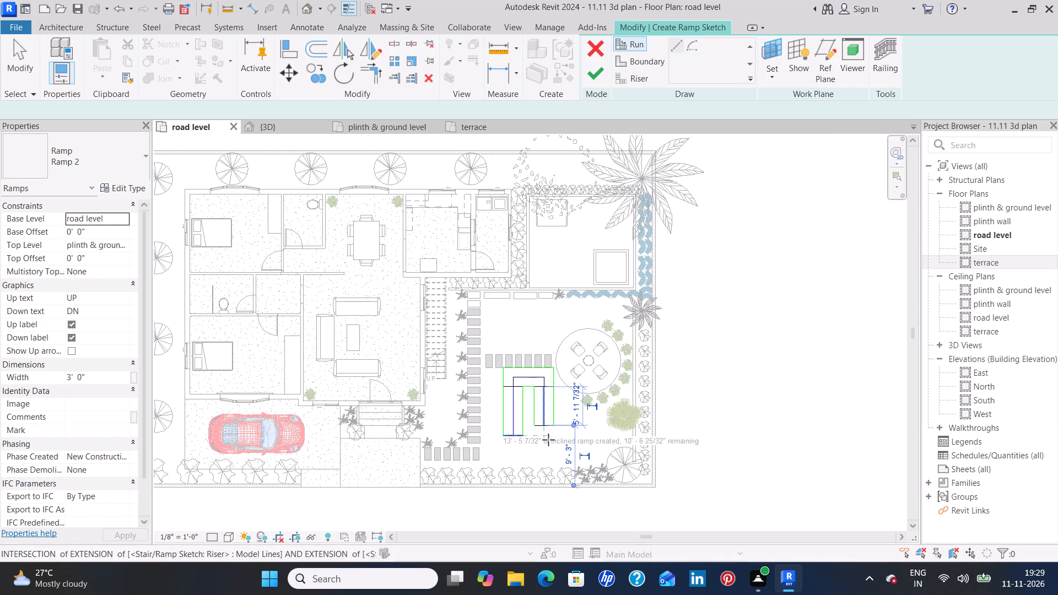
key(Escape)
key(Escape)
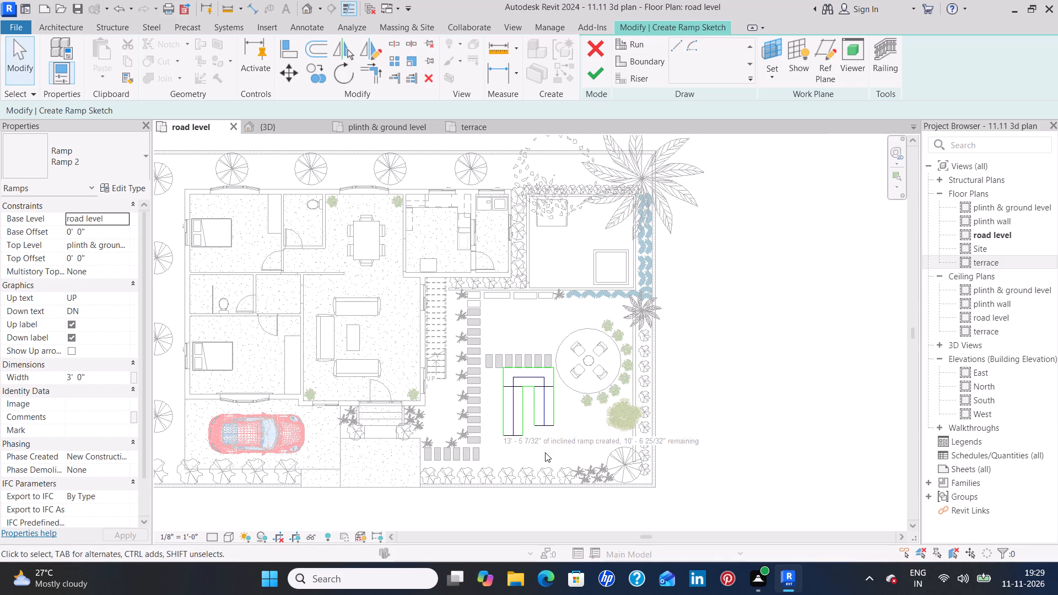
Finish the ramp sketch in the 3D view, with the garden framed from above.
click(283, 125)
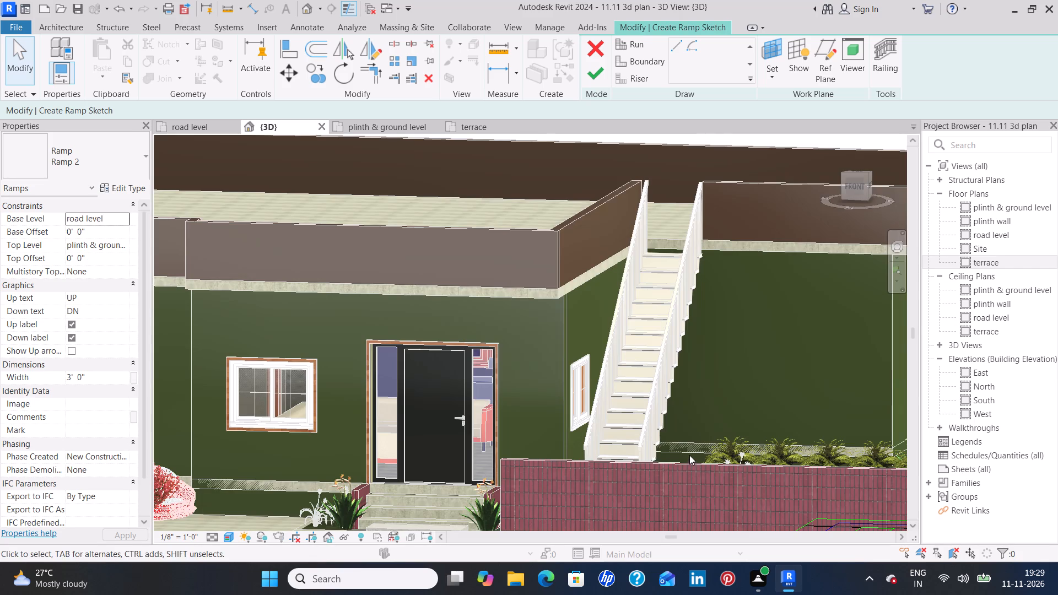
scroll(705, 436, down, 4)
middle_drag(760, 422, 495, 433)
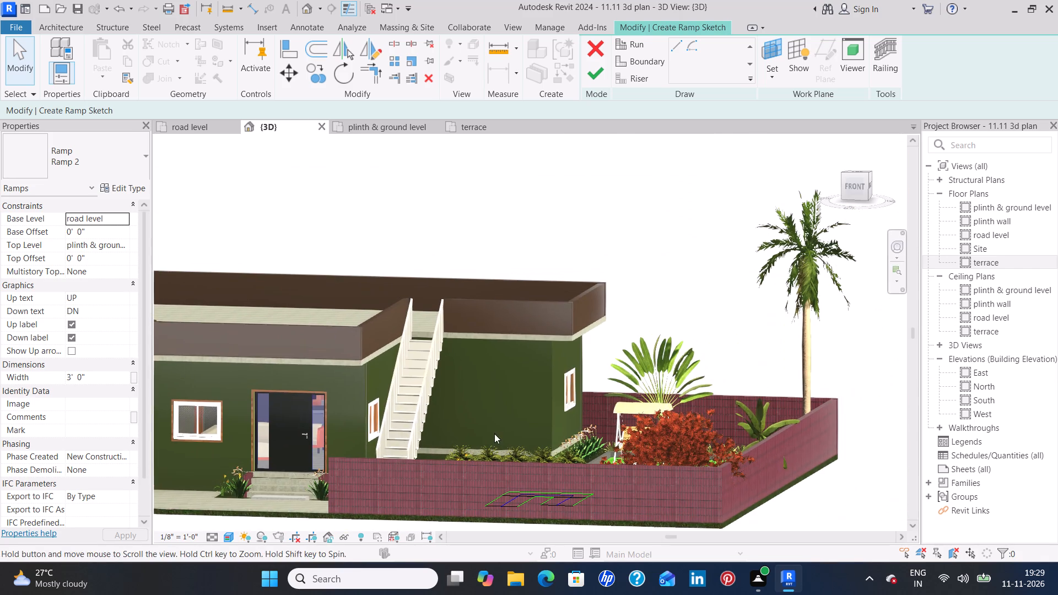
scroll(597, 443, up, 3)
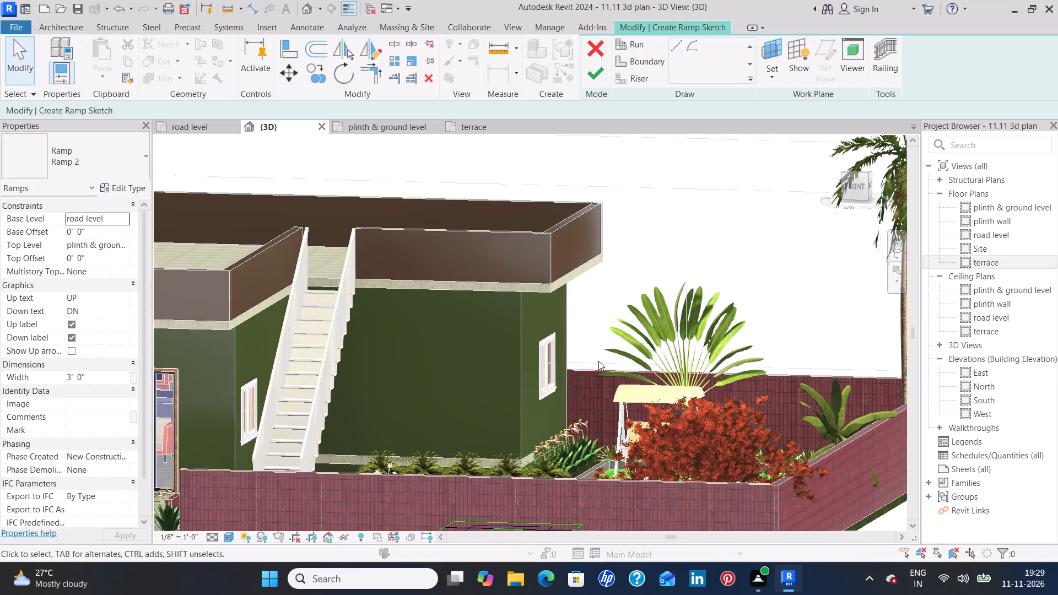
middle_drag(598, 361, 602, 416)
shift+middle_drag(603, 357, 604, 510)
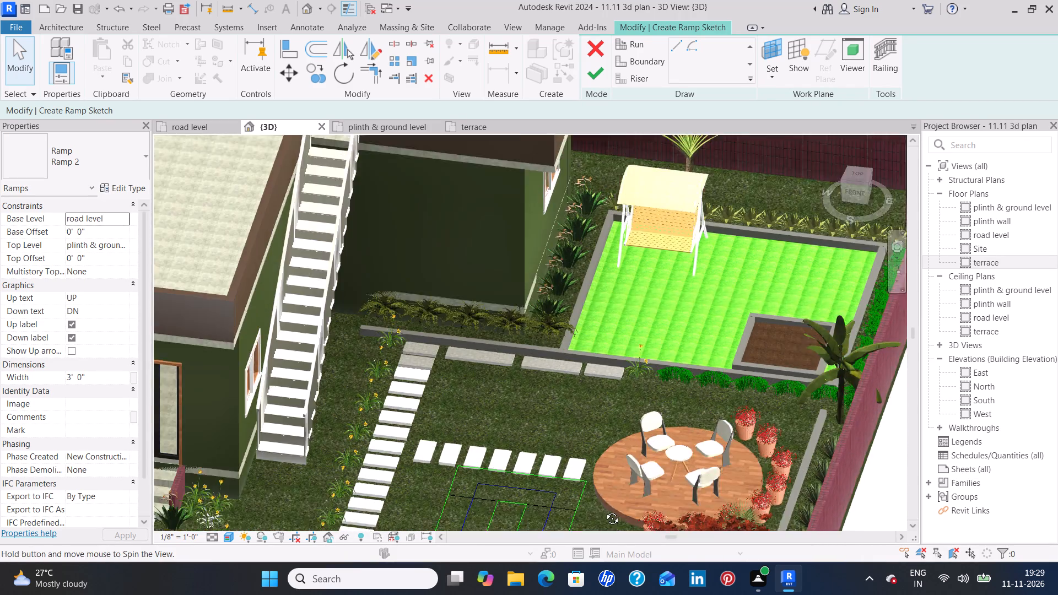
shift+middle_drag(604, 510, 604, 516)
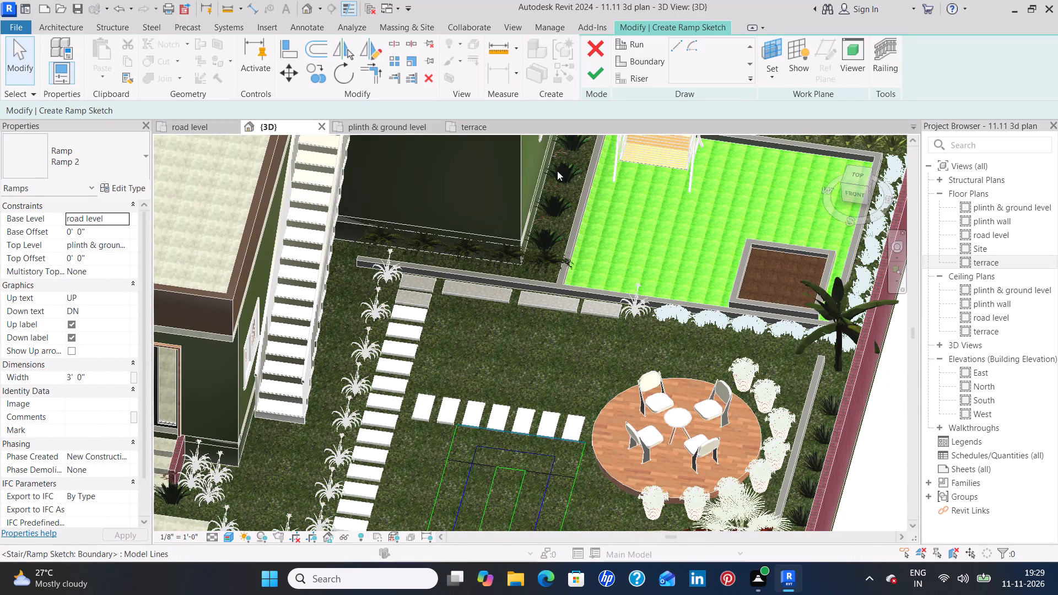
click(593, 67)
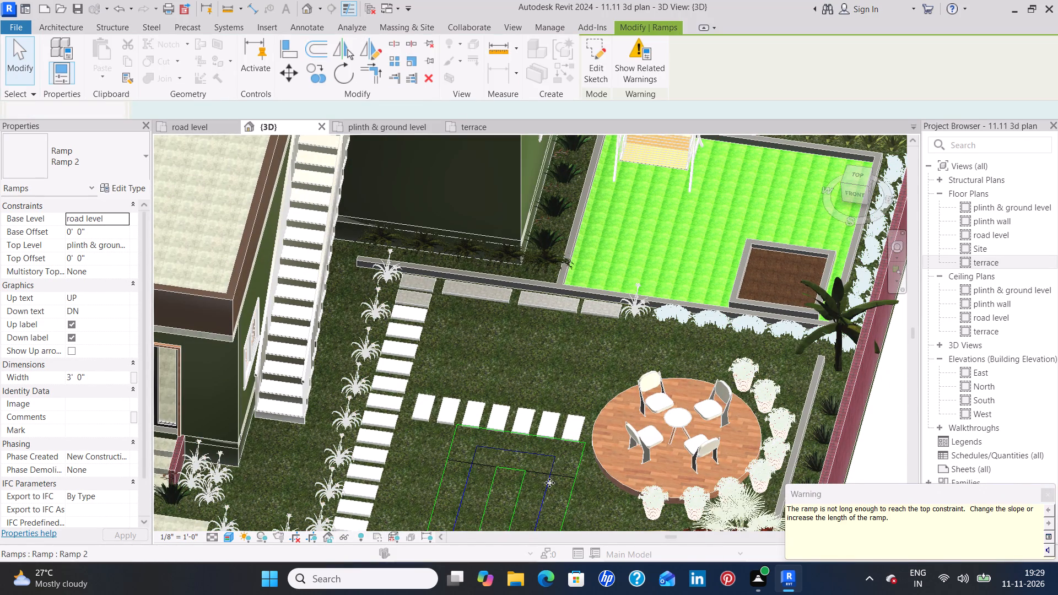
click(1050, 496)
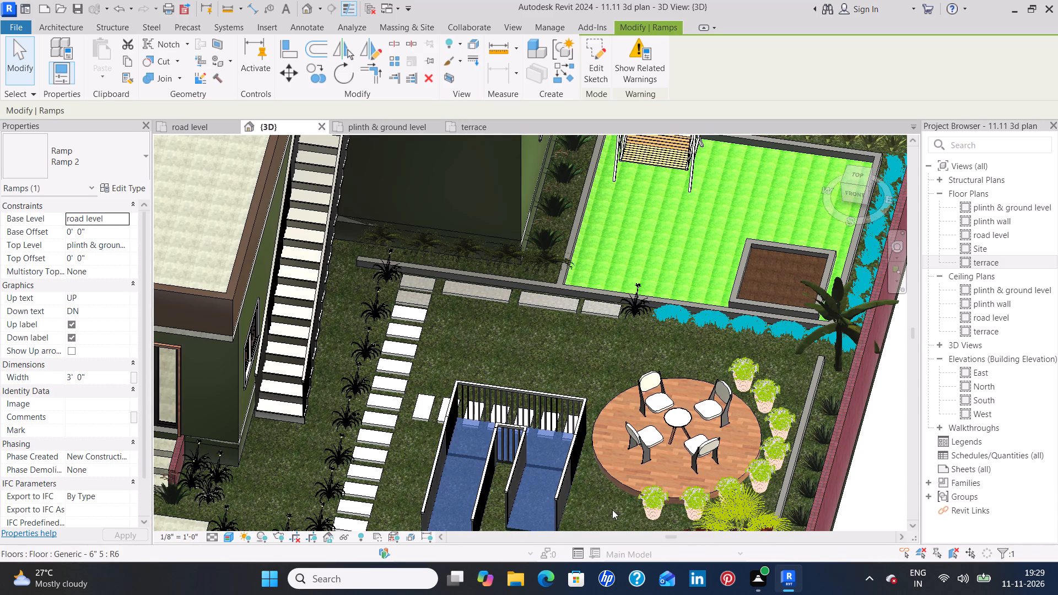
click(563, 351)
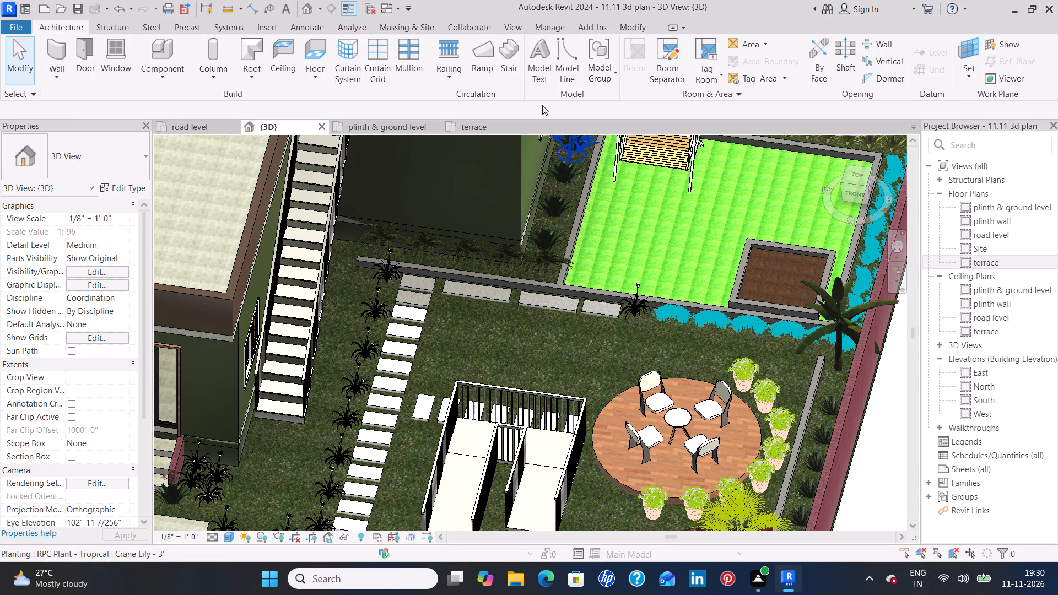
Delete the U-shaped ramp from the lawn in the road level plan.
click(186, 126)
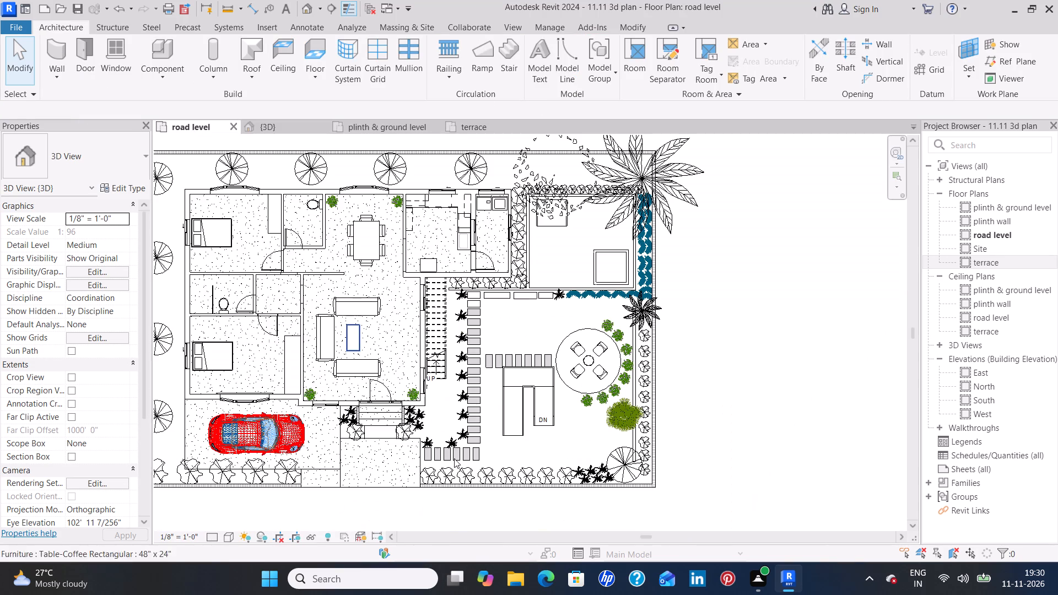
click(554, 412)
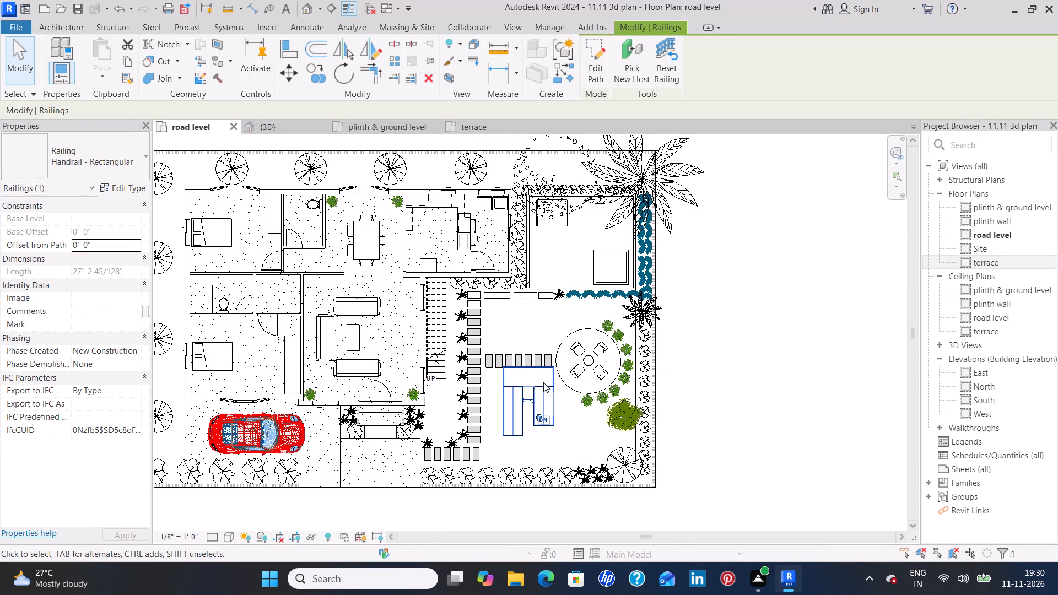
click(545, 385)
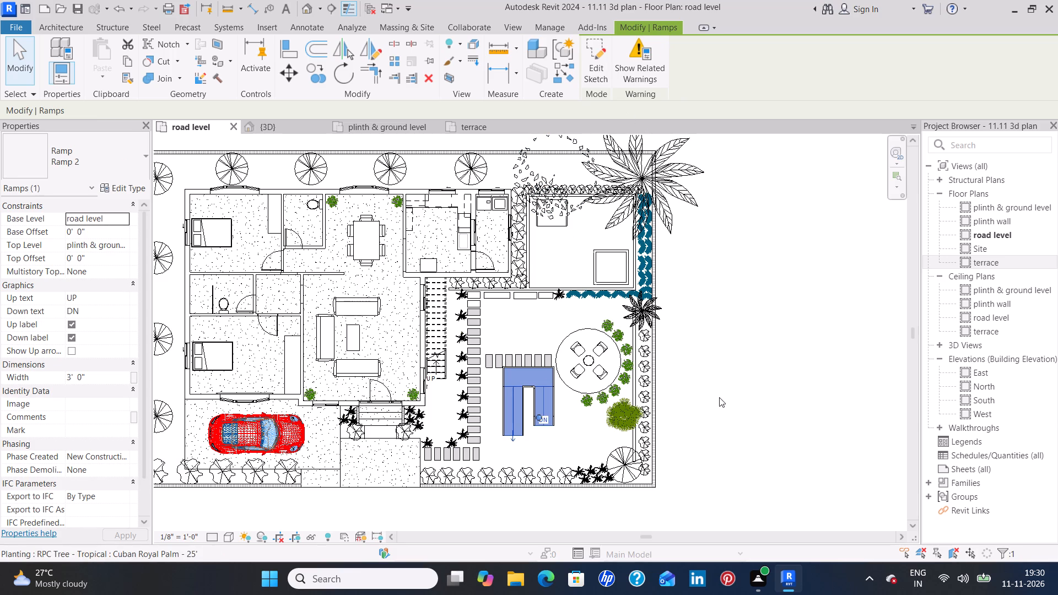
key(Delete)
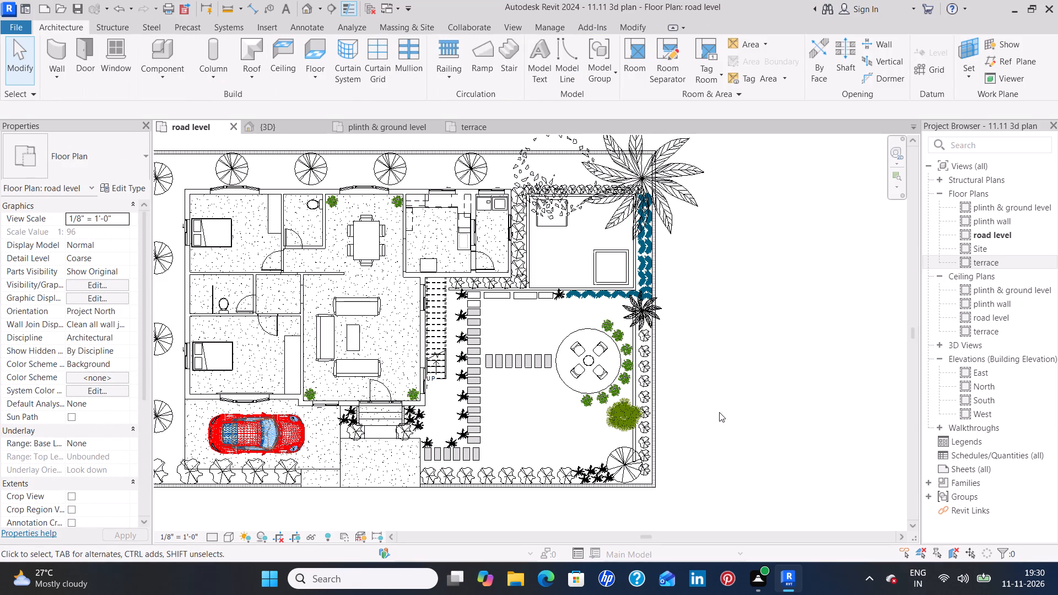
Save the project.
key(ctrl+s)
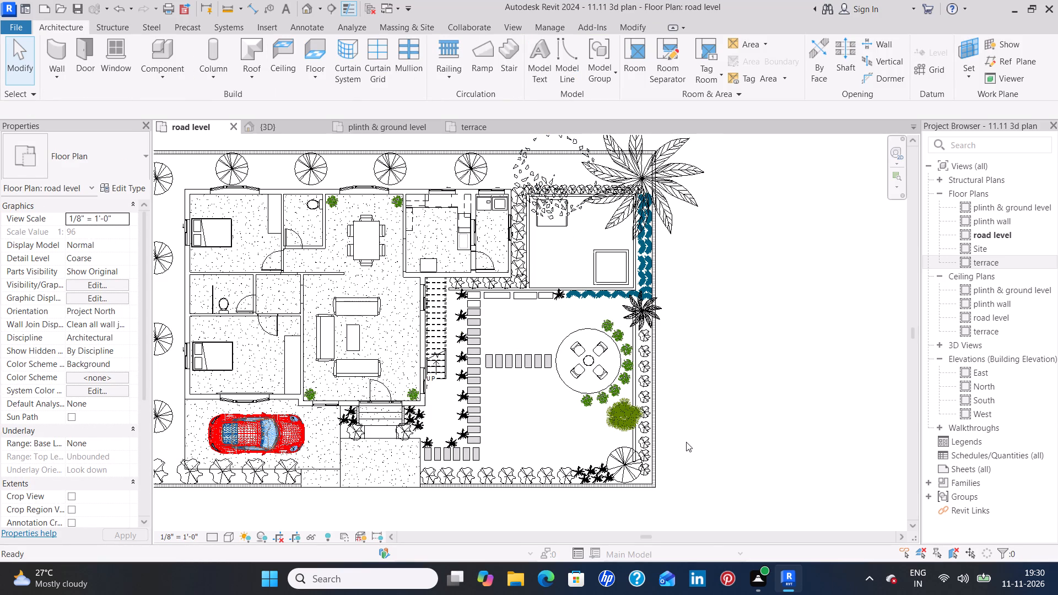